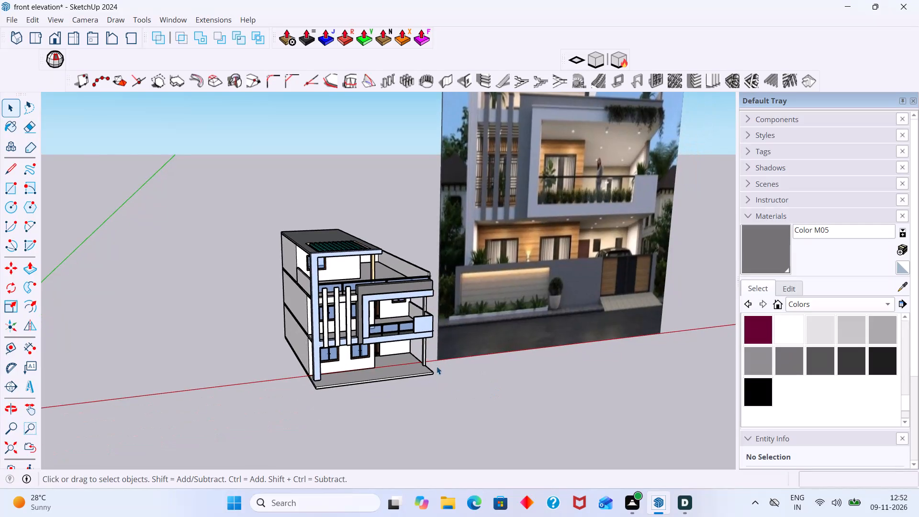
Select the grey balcony frame and look through the Colors material library for alternative shades for it.
scroll(406, 326, "up", 9)
scroll(394, 299, "down", 6)
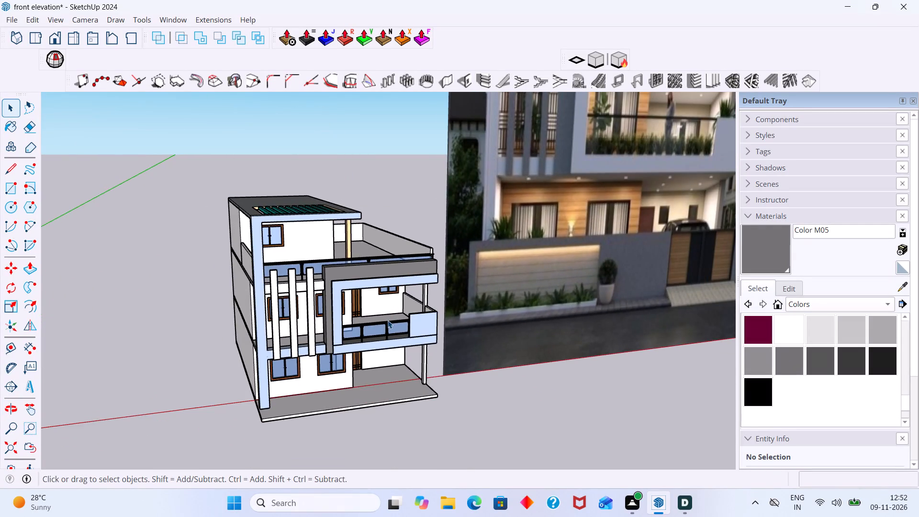
middle_click_drag(385, 323, 340, 366, "shift")
scroll(347, 362, "down", 3)
scroll(346, 346, "up", 5)
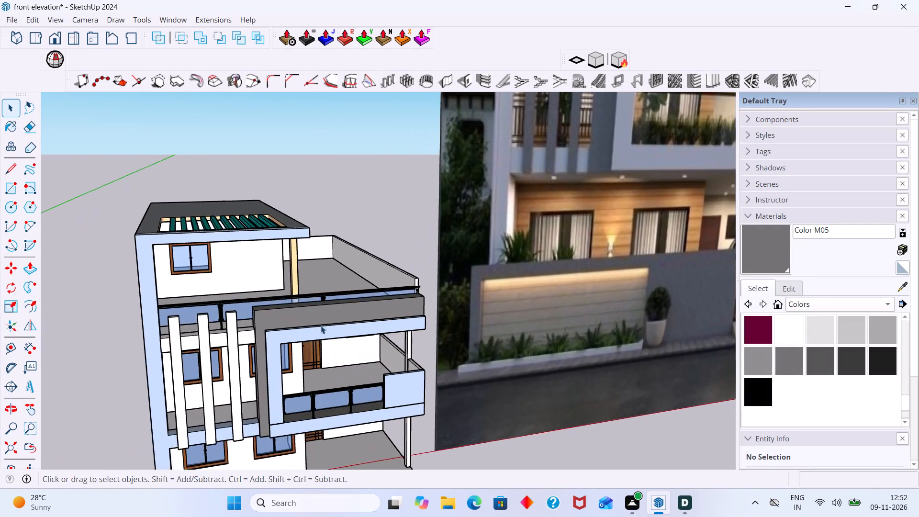
scroll(321, 326, "up", 3)
left_click(321, 316)
scroll(778, 351, "up", 1)
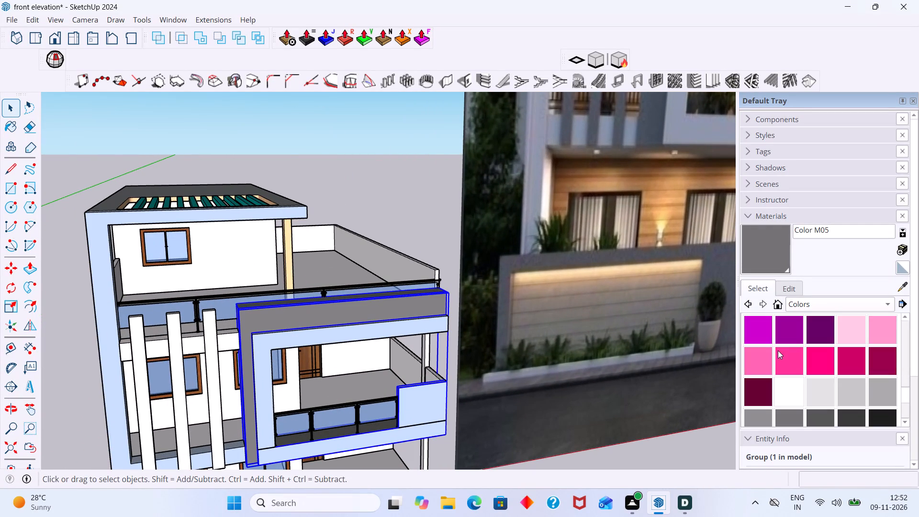
scroll(778, 350, "up", 1)
scroll(820, 328, "up", 3)
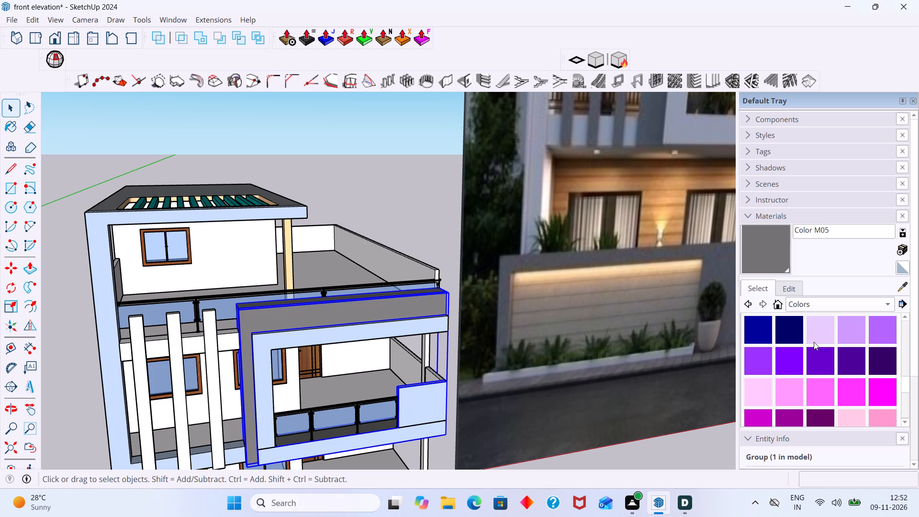
scroll(813, 342, "down", 1)
scroll(813, 342, "up", 2)
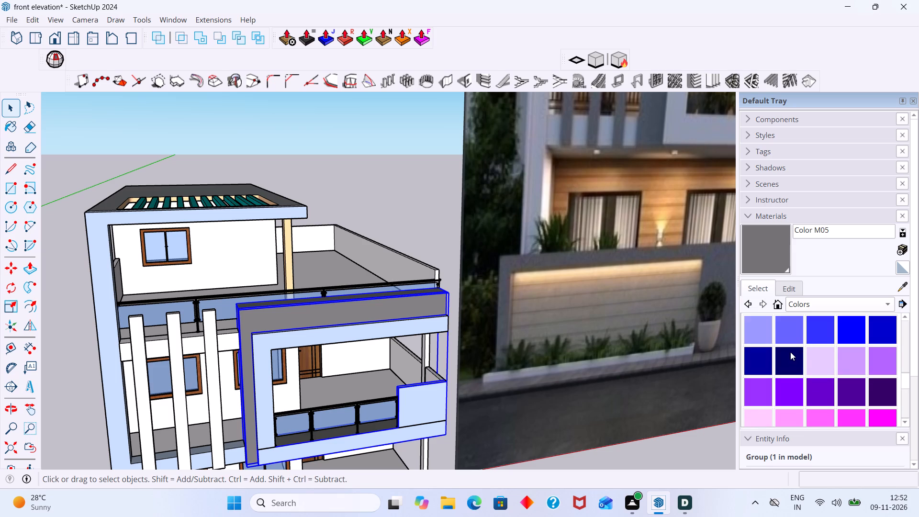
scroll(790, 352, "up", 2)
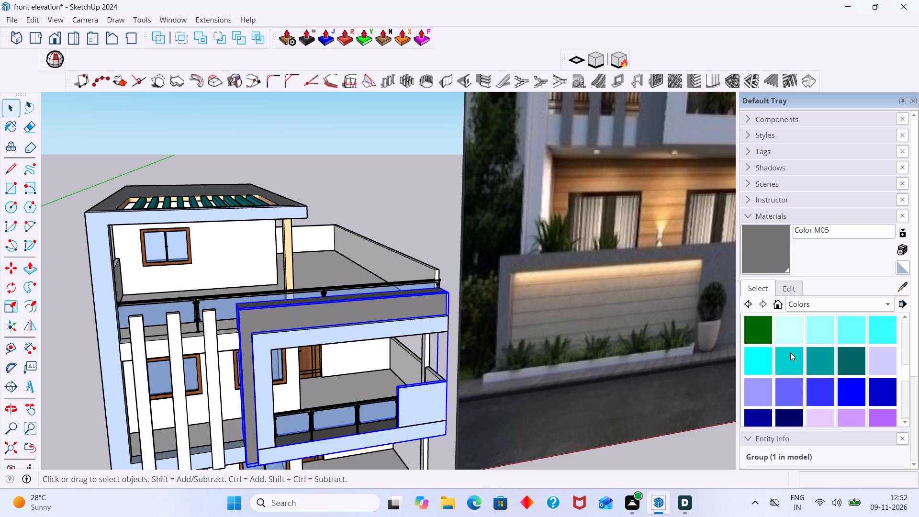
scroll(789, 353, "up", 3)
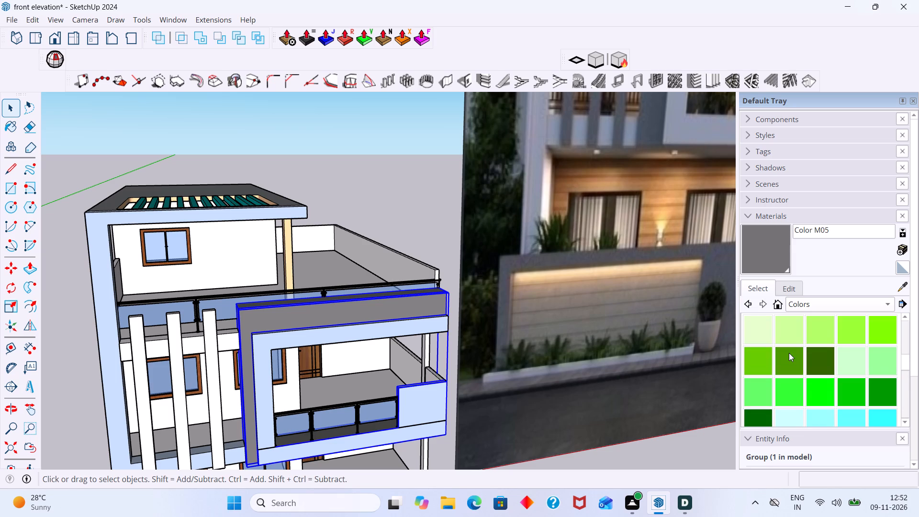
scroll(789, 353, "up", 8)
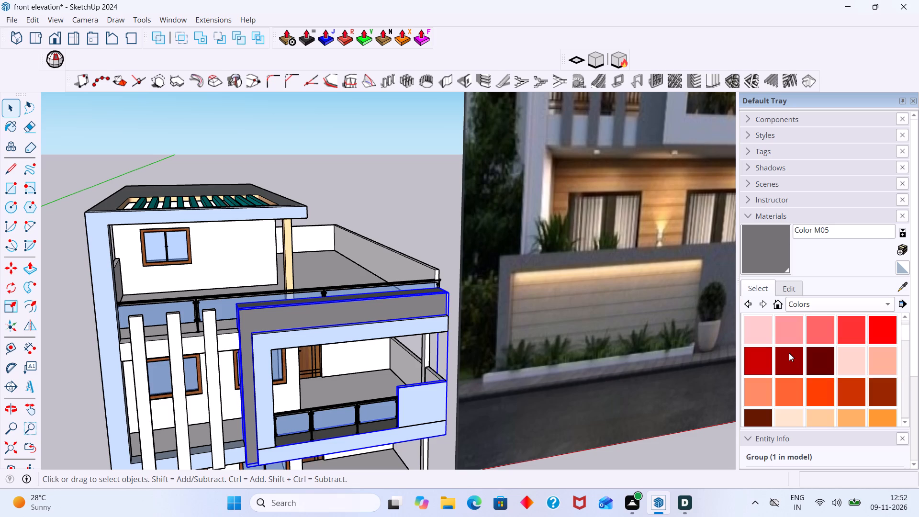
scroll(789, 353, "up", 1)
scroll(789, 353, "down", 9)
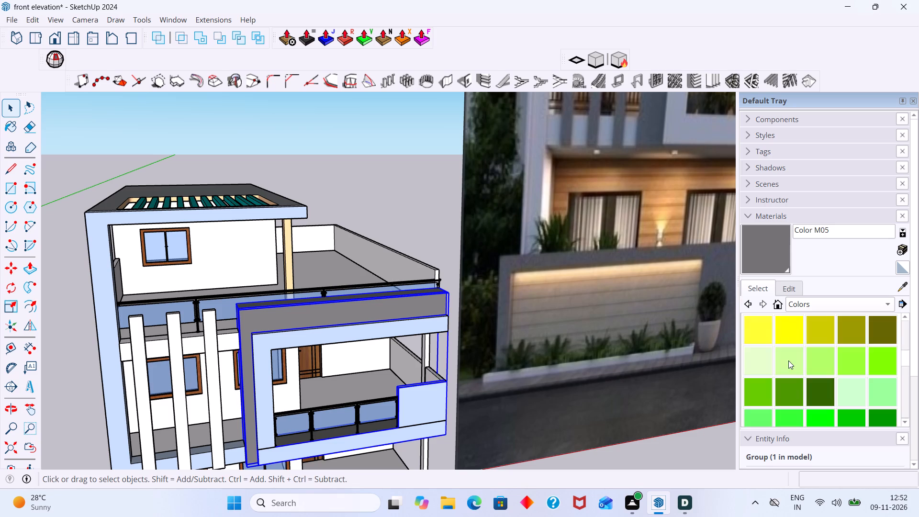
scroll(788, 360, "down", 3)
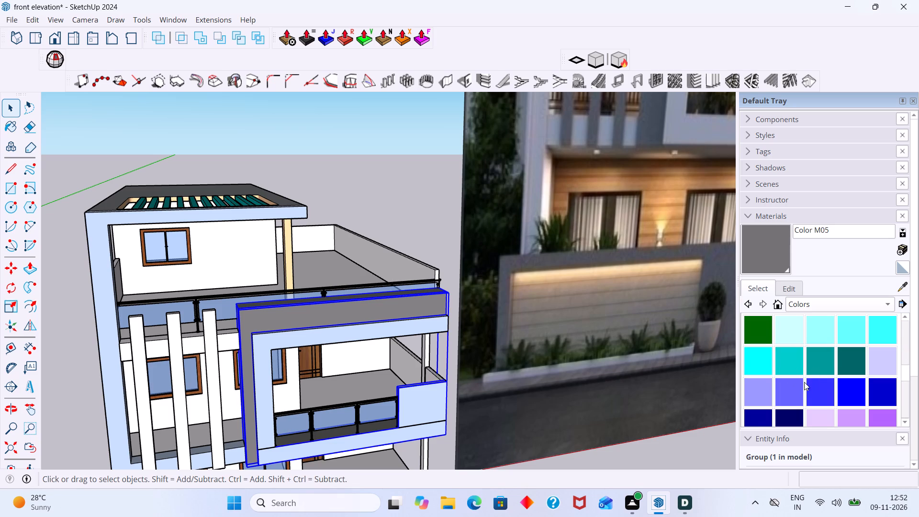
left_click(651, 463)
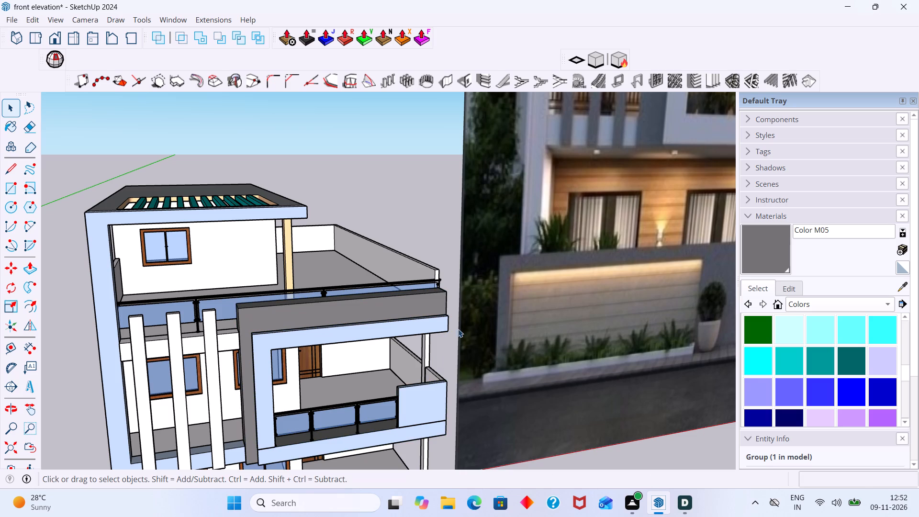
Paint the three white vertical fins on the front facade with the grey Color M05 material.
scroll(440, 229, "down", 3)
middle_click_drag(336, 320, 295, 320)
scroll(328, 321, "down", 5)
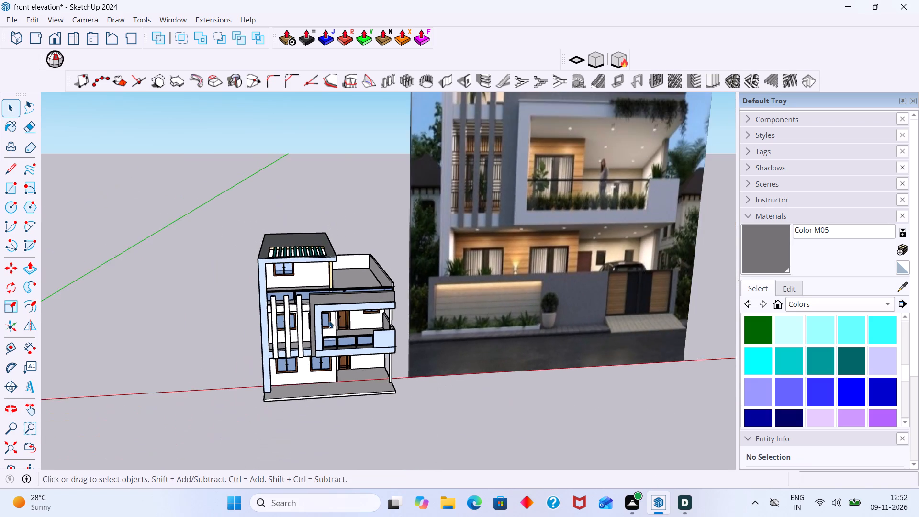
scroll(329, 320, "down", 1)
scroll(299, 352, "up", 2)
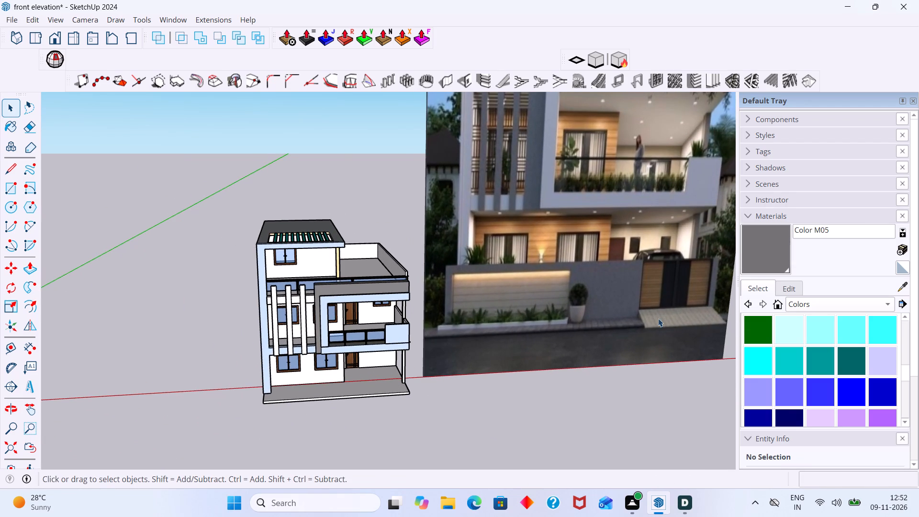
left_click(777, 247)
scroll(343, 323, "up", 7)
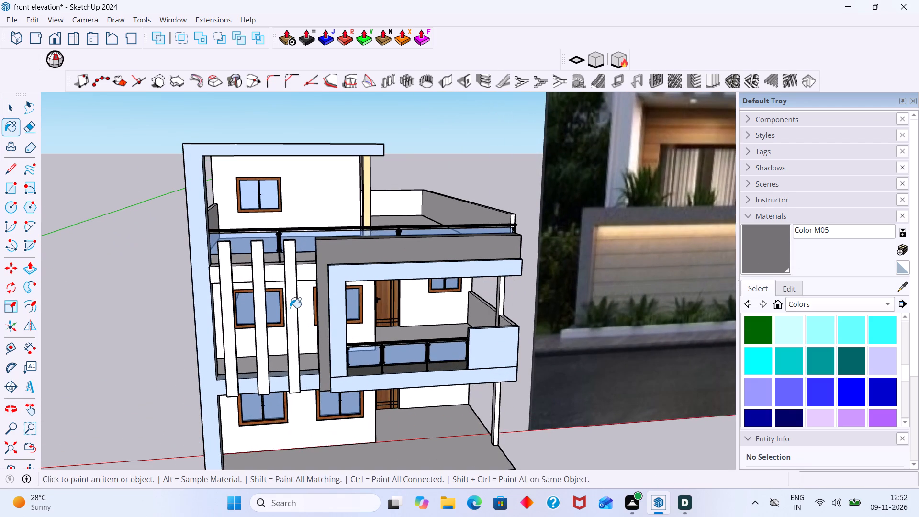
left_click(291, 307)
left_click(261, 315)
left_click(236, 324)
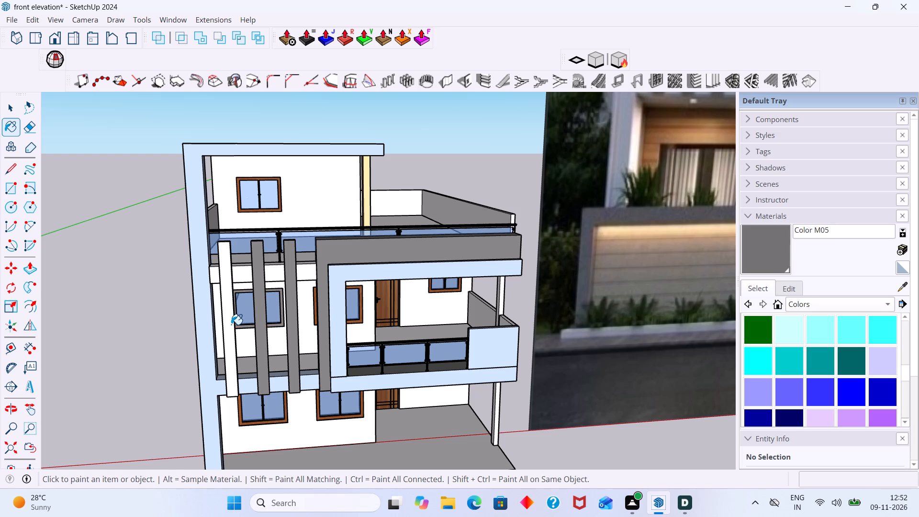
key("ctrl+z")
left_click(225, 328)
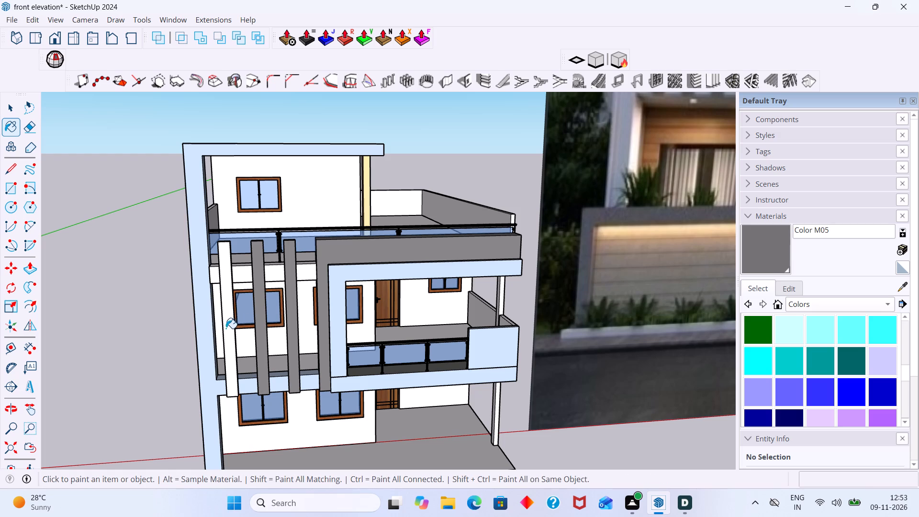
key("space")
Push/Pull the top face of the vertical fin nearest the balcony frame upward by about 1 1/16".
scroll(269, 330, "down", 3)
scroll(261, 309, "up", 7)
middle_click_drag(258, 313, 316, 336)
scroll(316, 331, "down", 2)
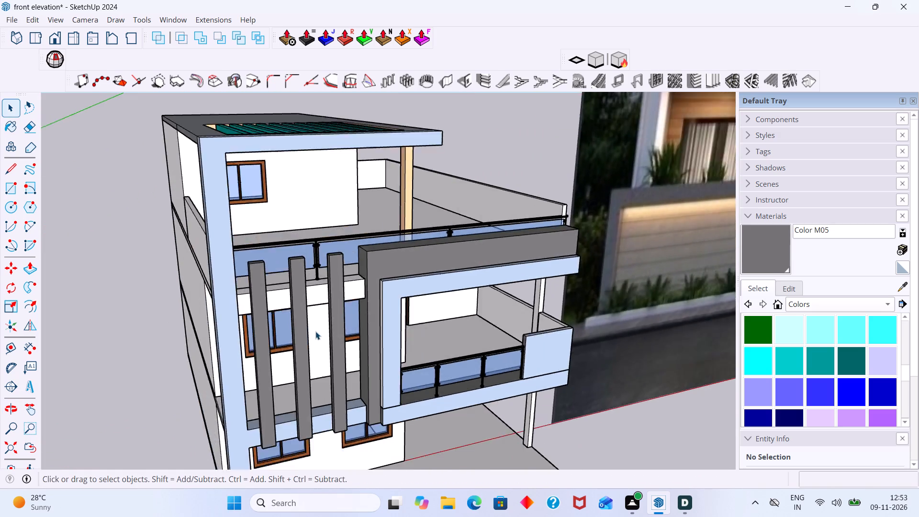
scroll(315, 331, "down", 14)
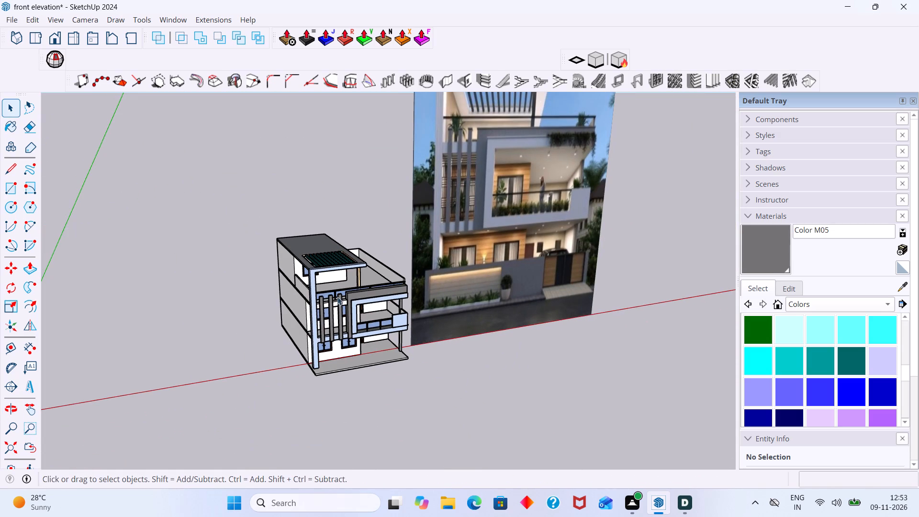
scroll(336, 298, "up", 8)
middle_click_drag(300, 296, 246, 338)
scroll(312, 321, "up", 11)
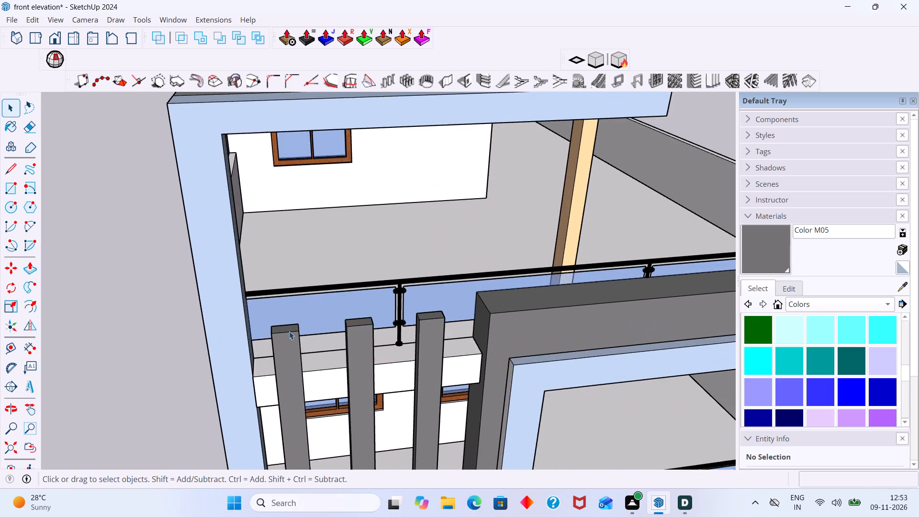
middle_click_drag(289, 349, 274, 380)
scroll(394, 363, "up", 4)
left_click(423, 342)
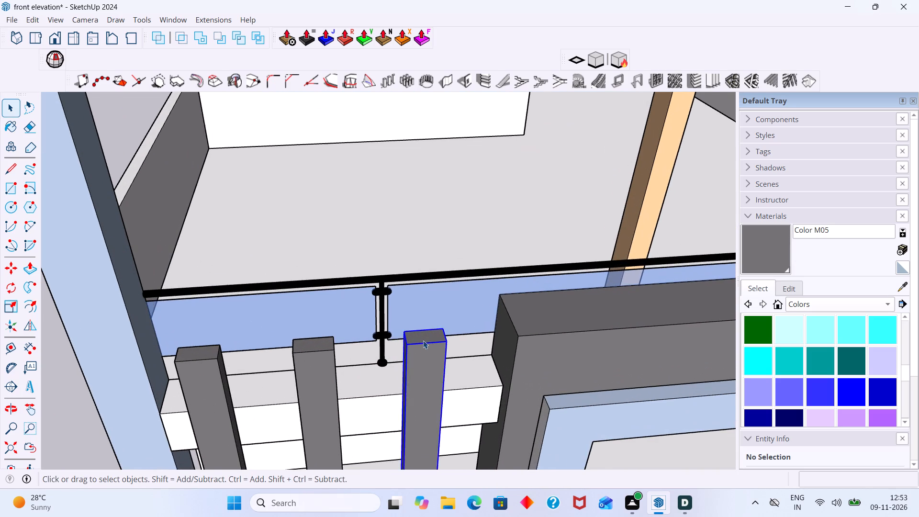
scroll(423, 335, "up", 1)
triple_click(423, 334)
left_click(424, 335)
scroll(424, 336, "up", 3)
left_click(423, 340)
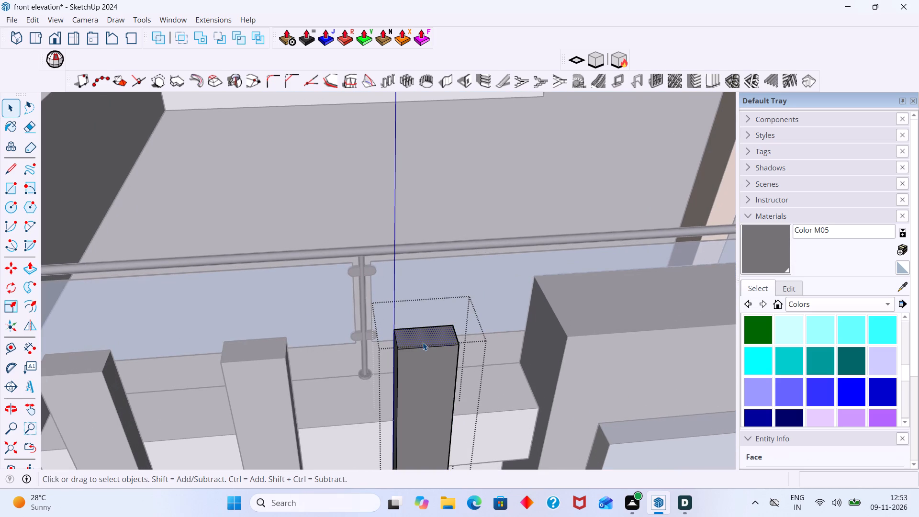
key("p")
left_click(423, 342)
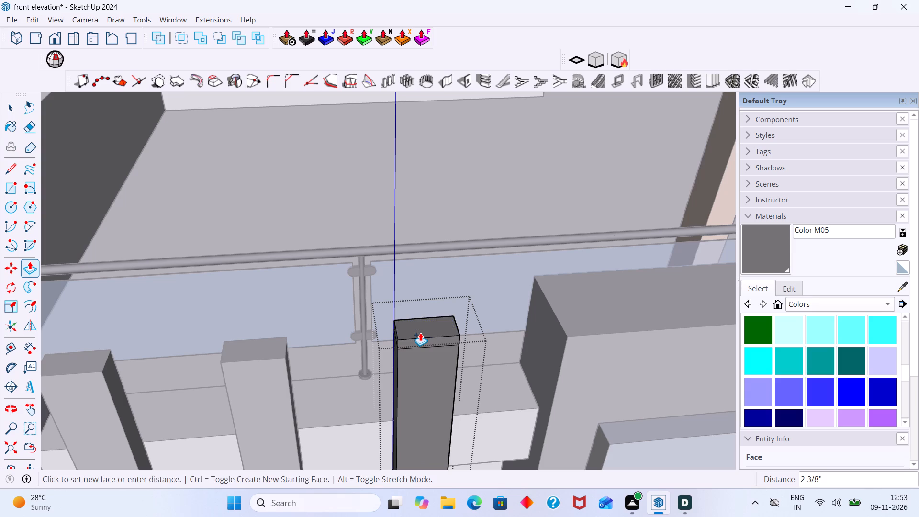
middle_click_drag(416, 327, 413, 289)
scroll(401, 297, "up", 4)
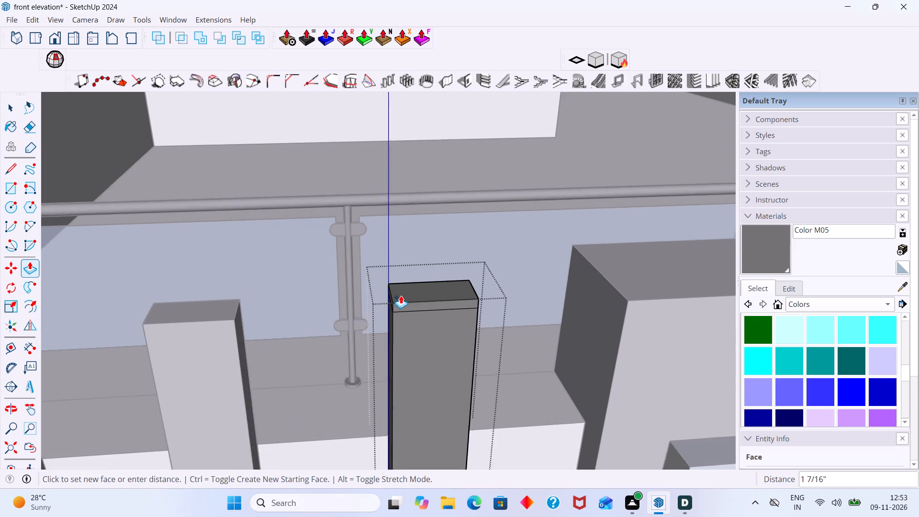
scroll(401, 295, "up", 2)
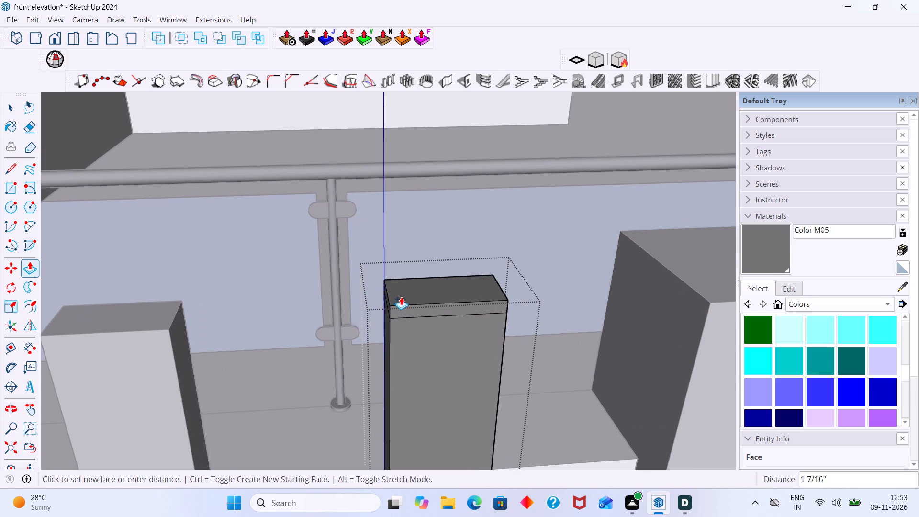
left_click(403, 299)
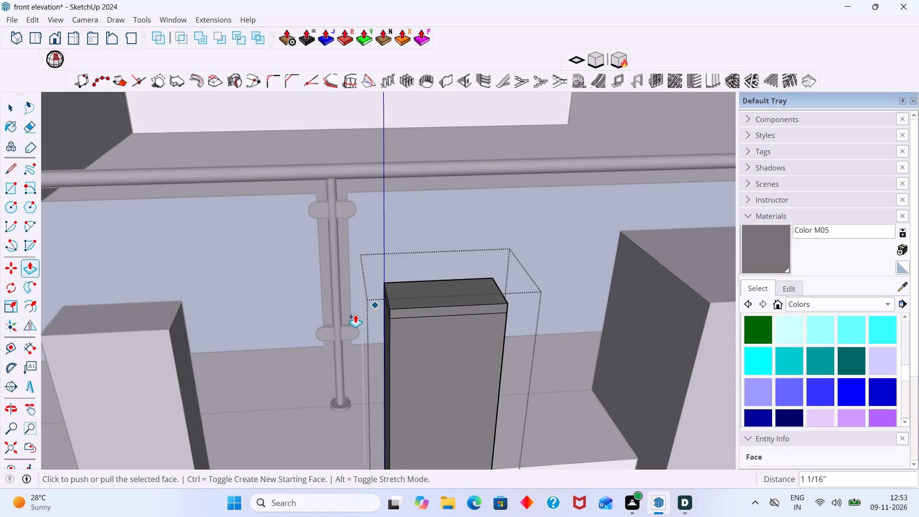
key("space")
left_click(156, 323)
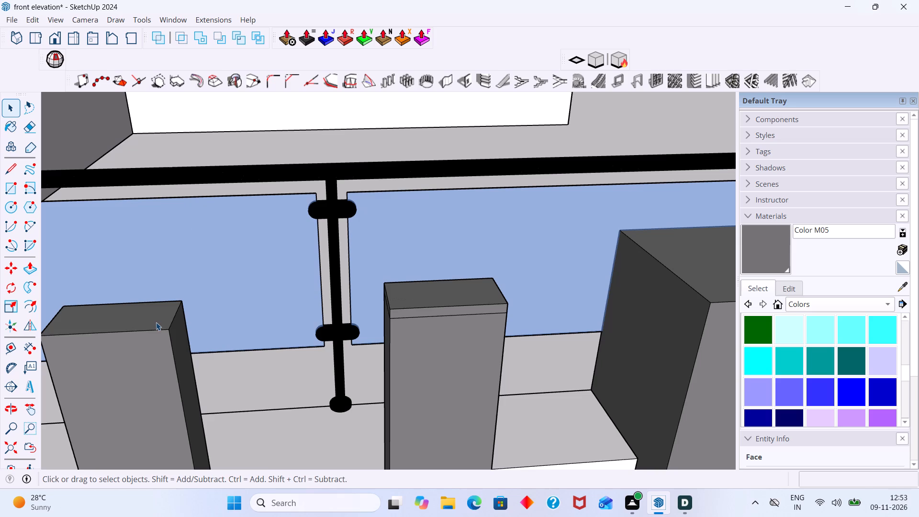
Raise the middle fin's top face about 1 1/16" with Push/Pull, level with the top of the fin nearest the balcony frame.
left_click(156, 322)
key("p")
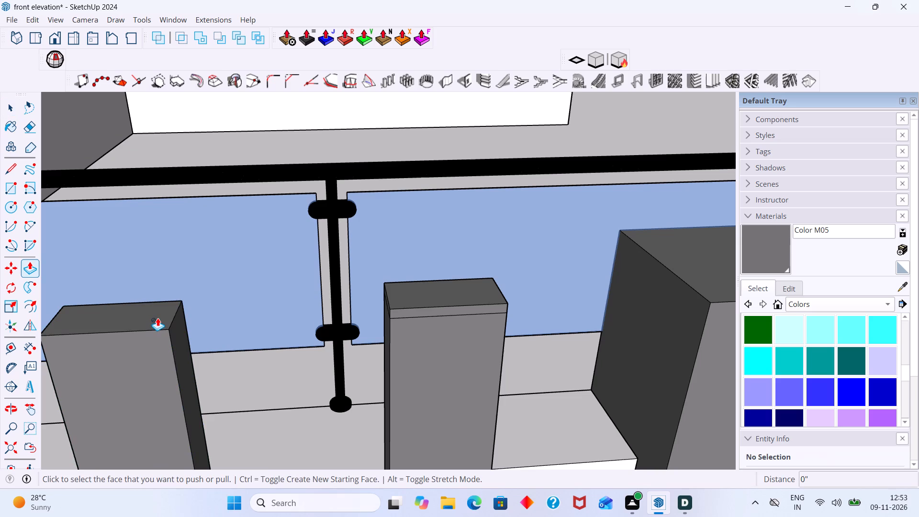
key("space")
left_click(157, 318)
double_click(157, 318)
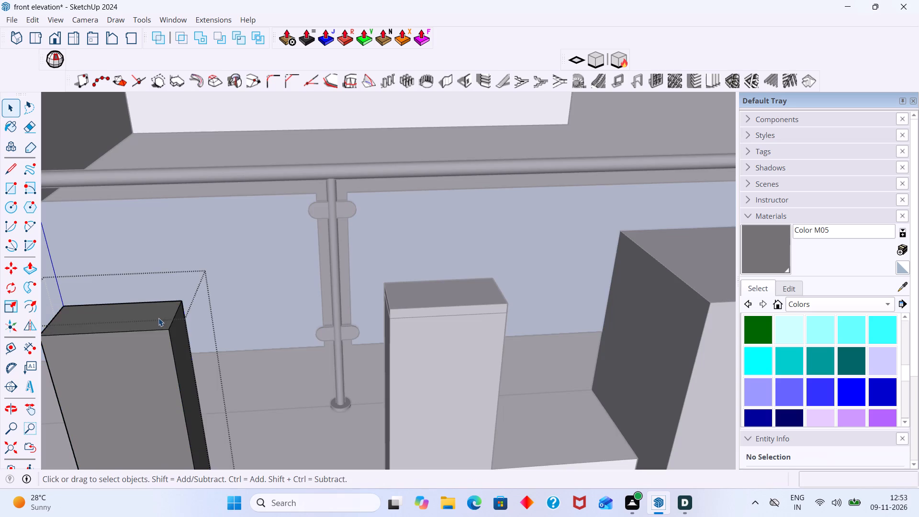
left_click(158, 320)
scroll(158, 320, "up", 3)
left_click(158, 320)
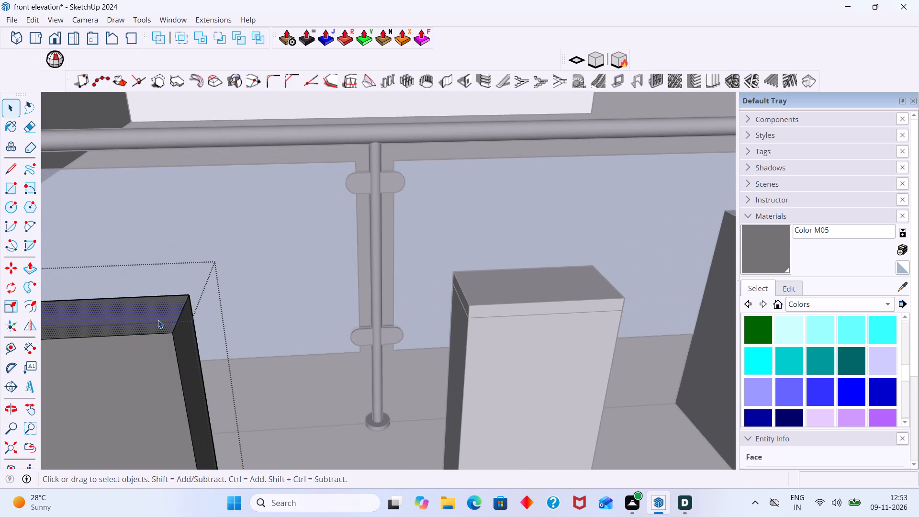
key("p")
left_click(158, 320)
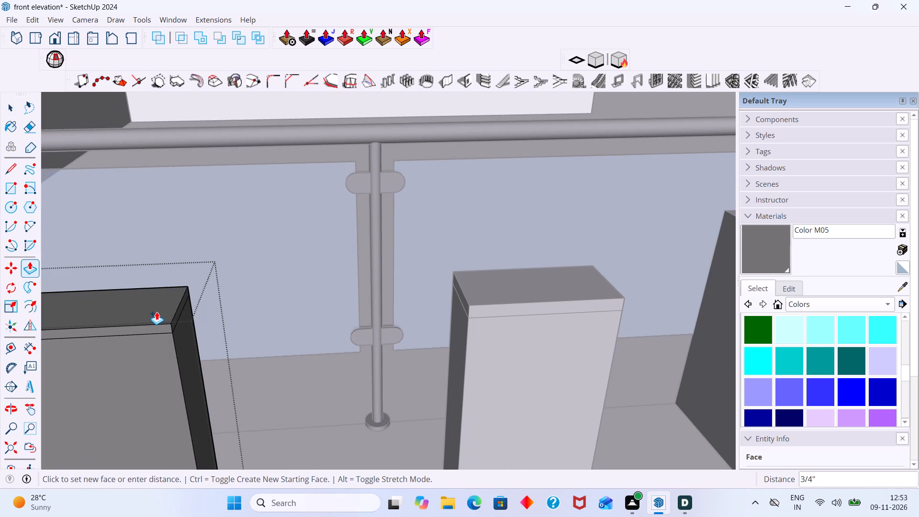
left_click(471, 304)
key("space")
scroll(353, 319, "down", 14)
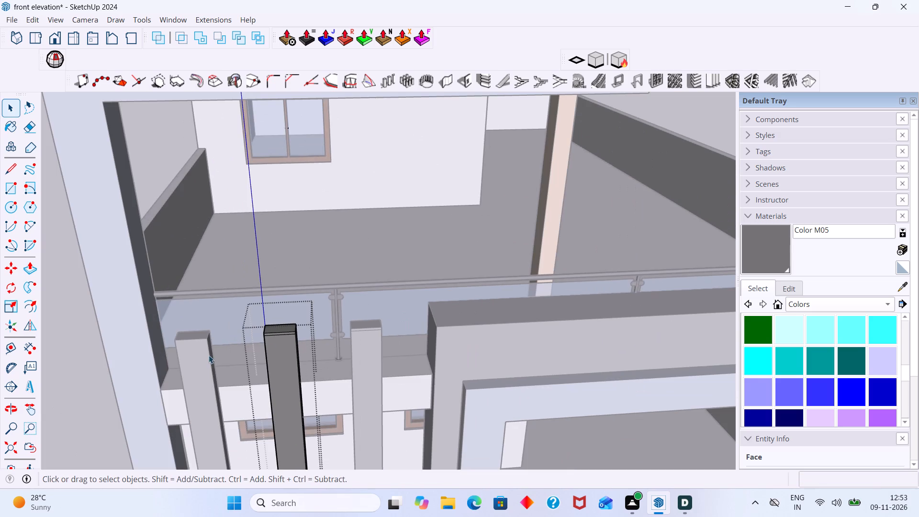
left_click(93, 372)
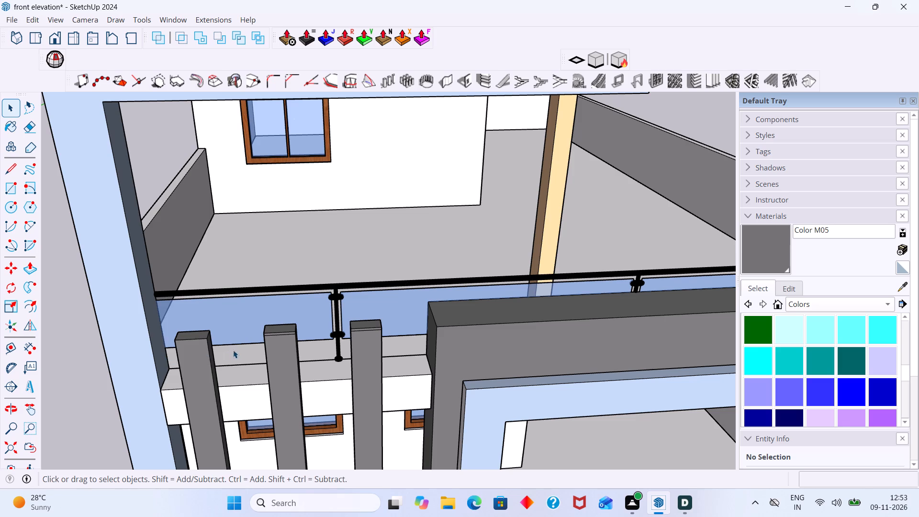
Raise the outermost fin's top face about 1 1/16" with Push/Pull, level with the top of the middle fin.
middle_click_drag(243, 349, 291, 357)
scroll(251, 363, "up", 8)
middle_click_drag(269, 367, 269, 392)
scroll(269, 383, "up", 3)
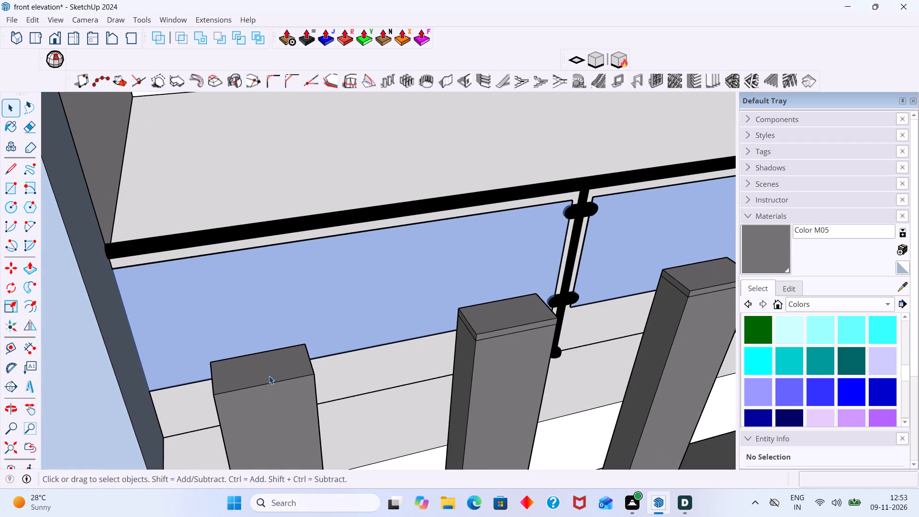
left_click(269, 375)
triple_click(270, 374)
left_click(272, 373)
scroll(273, 373, "up", 1)
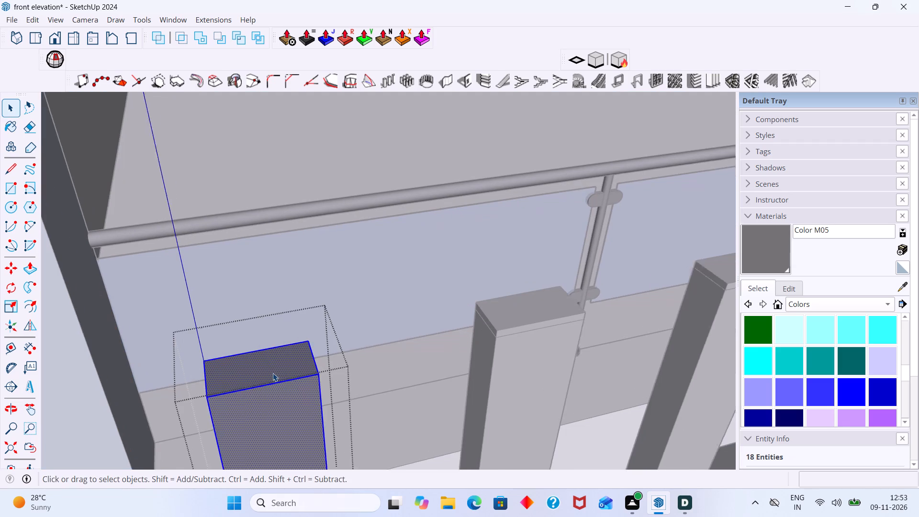
scroll(273, 373, "up", 1)
double_click(273, 373)
key("p")
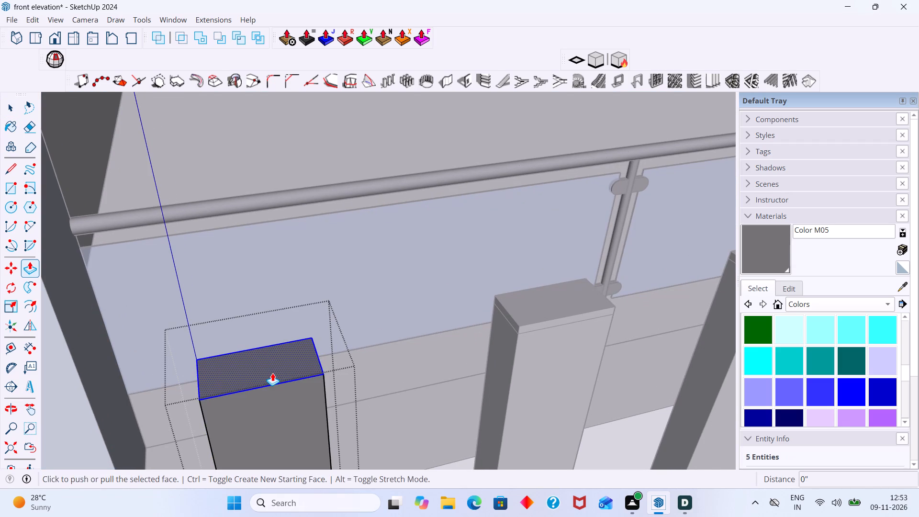
left_click(272, 373)
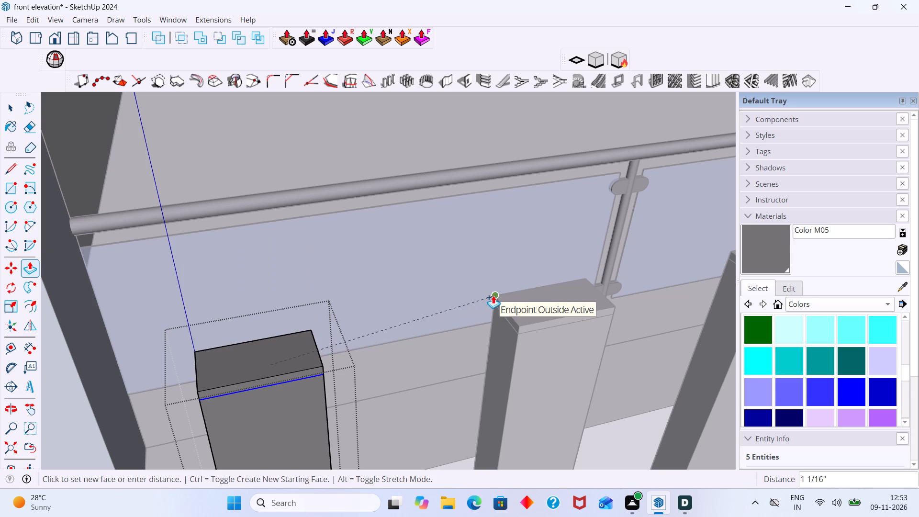
left_click(493, 295)
key("space")
left_click(384, 374)
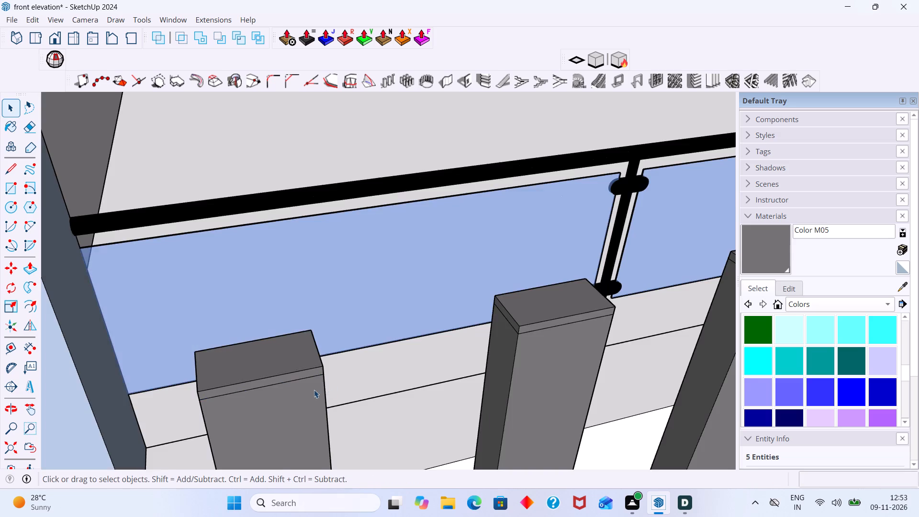
Push/Pull the front face of the thin band at the top of the outermost fin outward by 2".
scroll(313, 390, "down", 8)
middle_click_drag(361, 385, 321, 387)
scroll(281, 371, "up", 6)
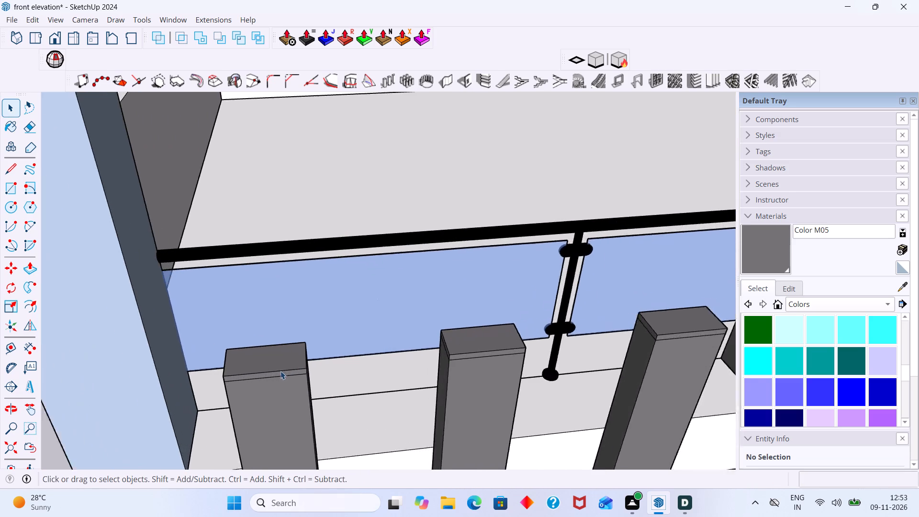
scroll(280, 371, "up", 8)
left_click(288, 375)
triple_click(289, 374)
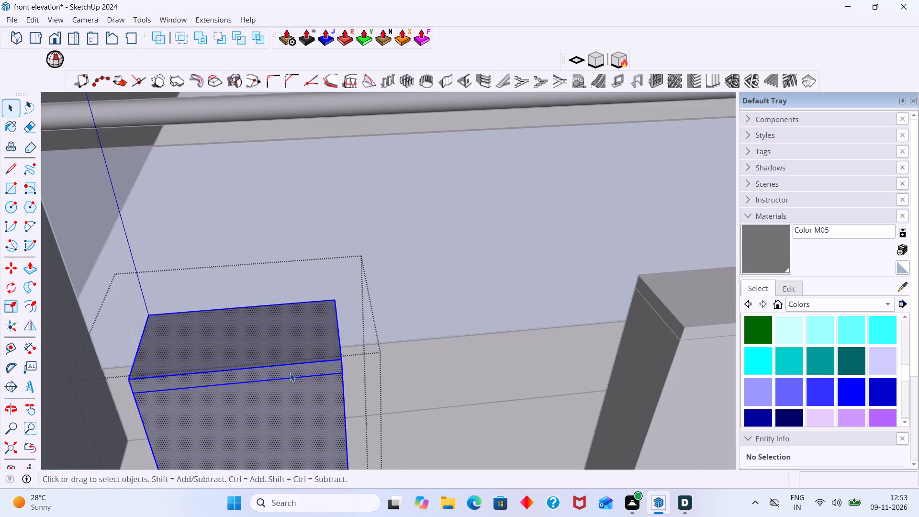
left_click(290, 373)
scroll(291, 373, "up", 2)
double_click(291, 373)
left_click(291, 373)
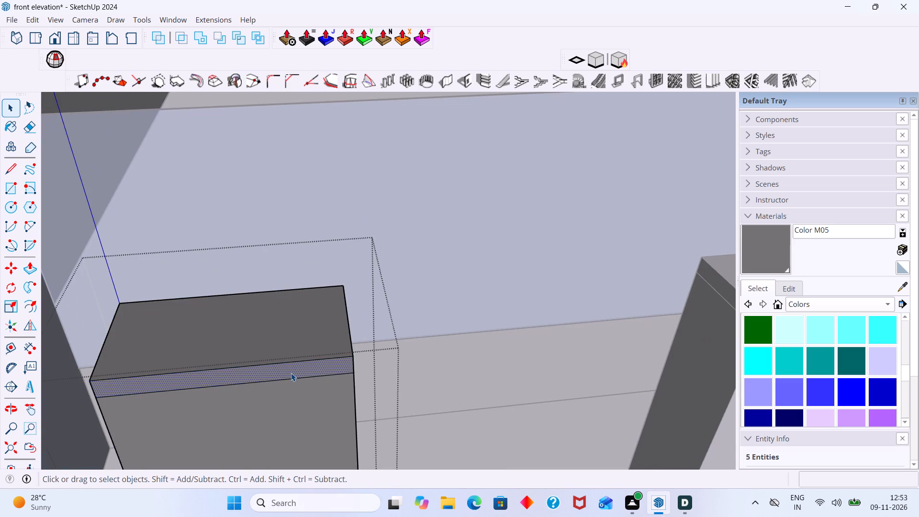
key("p")
left_click(291, 373)
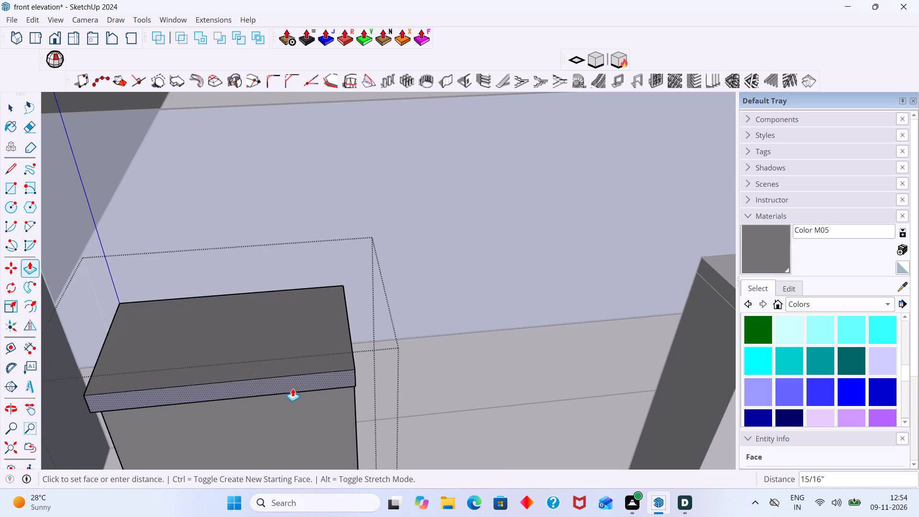
scroll(292, 388, "down", 1)
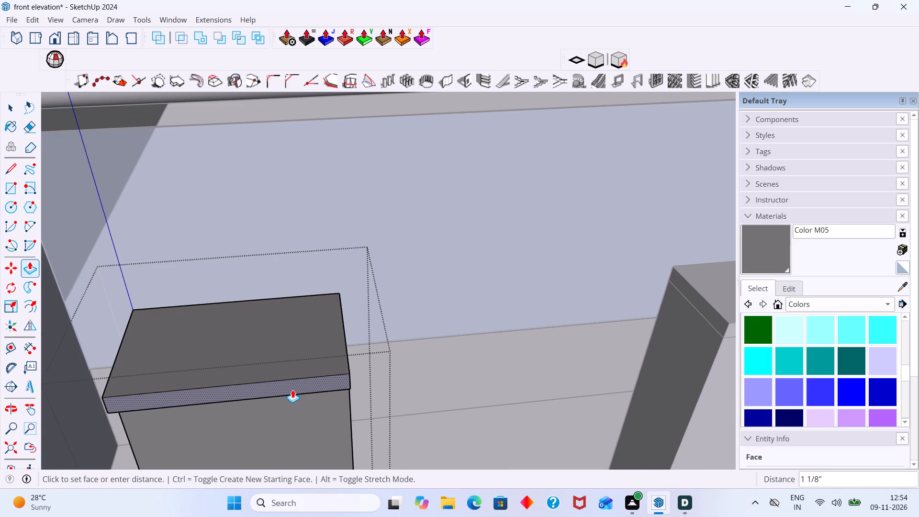
type("2\"")
key("Return")
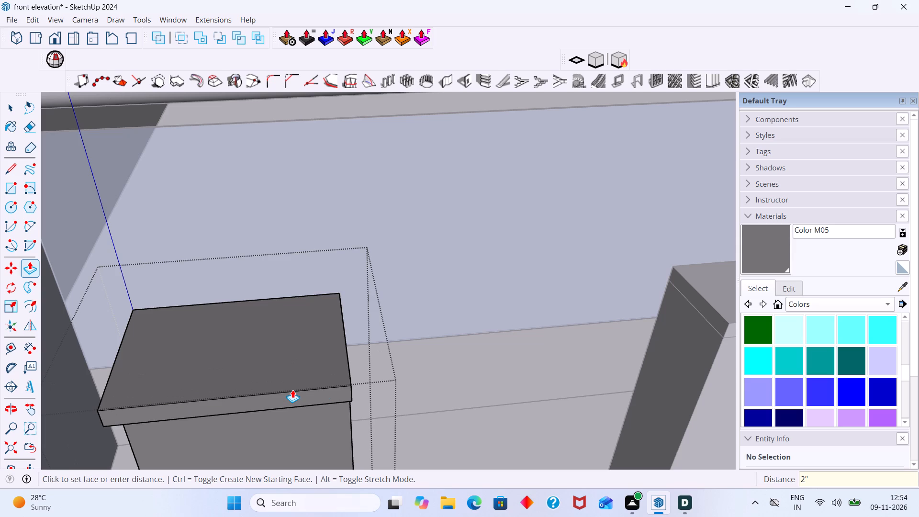
Push/Pull the remaining side faces of the outermost fin's top band outward by the same 2" to form an overhanging cap.
middle_click_drag(373, 371, 243, 376)
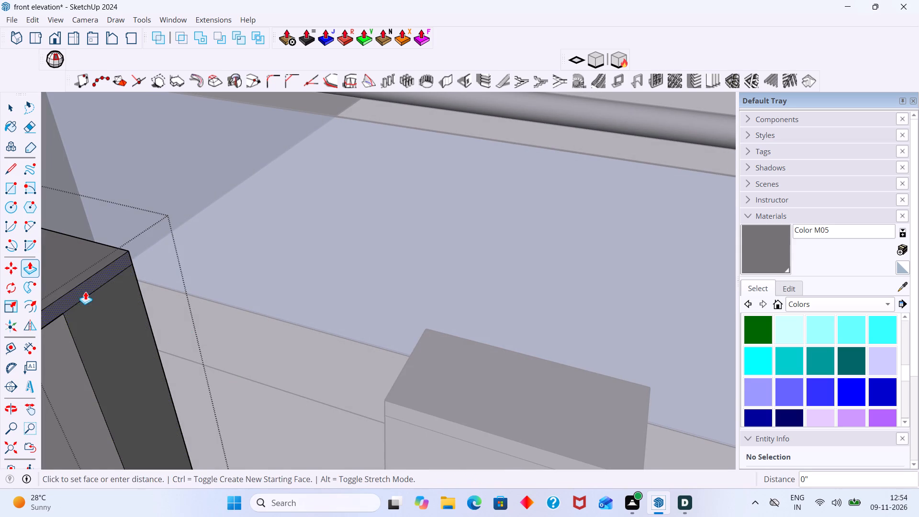
double_click(85, 292)
scroll(101, 292, "down", 10)
middle_click_drag(145, 322, 403, 335)
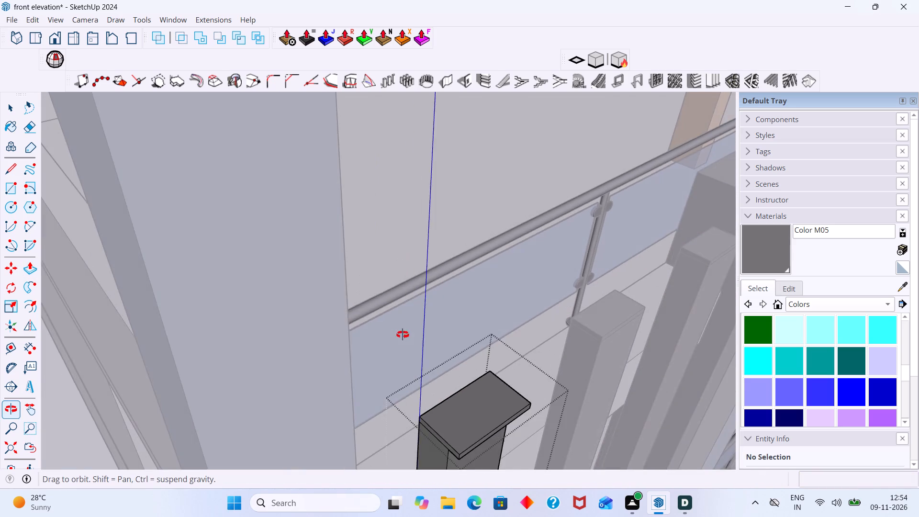
middle_click_drag(403, 335, 406, 337)
scroll(443, 434, "up", 10)
double_click(435, 433)
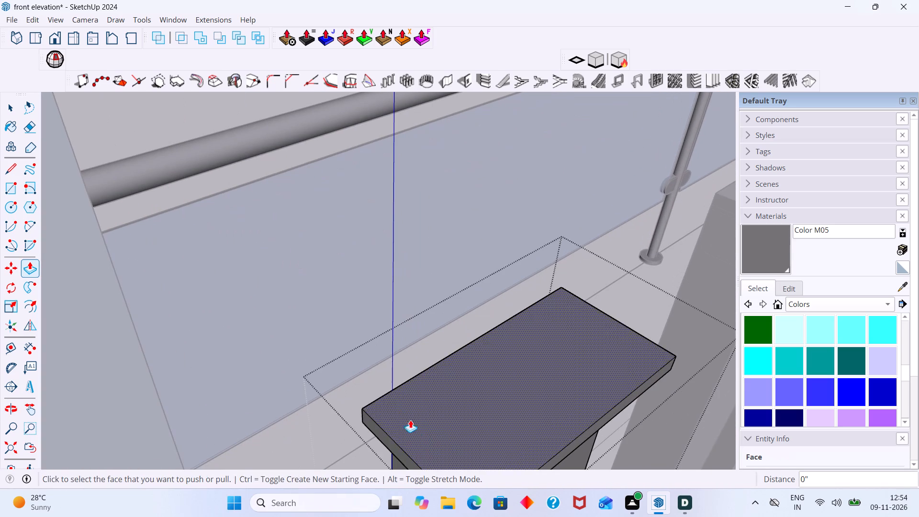
scroll(404, 409, "up", 1)
scroll(404, 409, "down", 3)
middle_click_drag(402, 405, 538, 425)
scroll(472, 334, "up", 6)
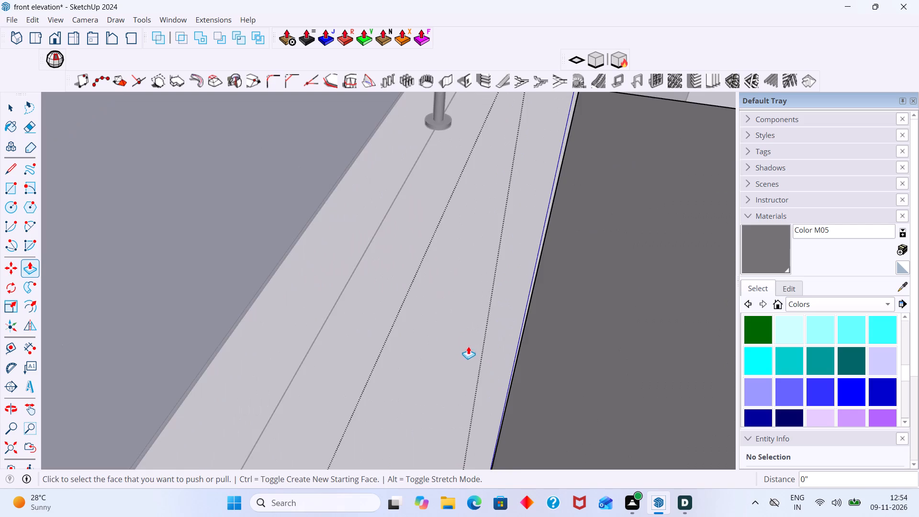
scroll(468, 346, "up", 1)
middle_click_drag(471, 360, 401, 325)
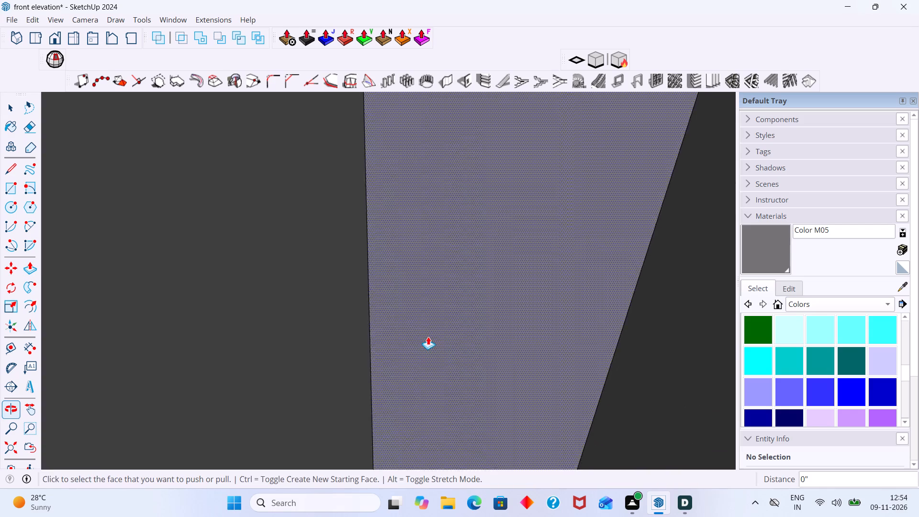
scroll(428, 337, "down", 20)
scroll(428, 337, "down", 16)
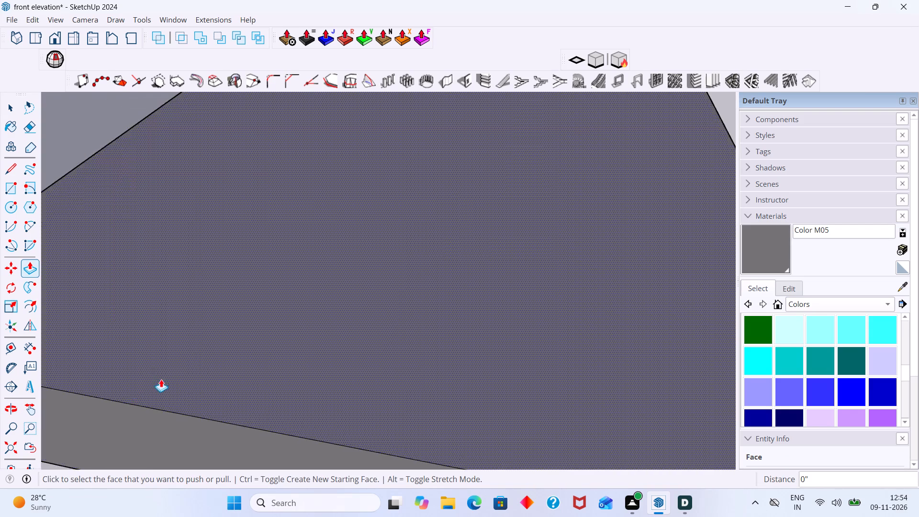
scroll(161, 379, "down", 18)
middle_click_drag(193, 371, 294, 360)
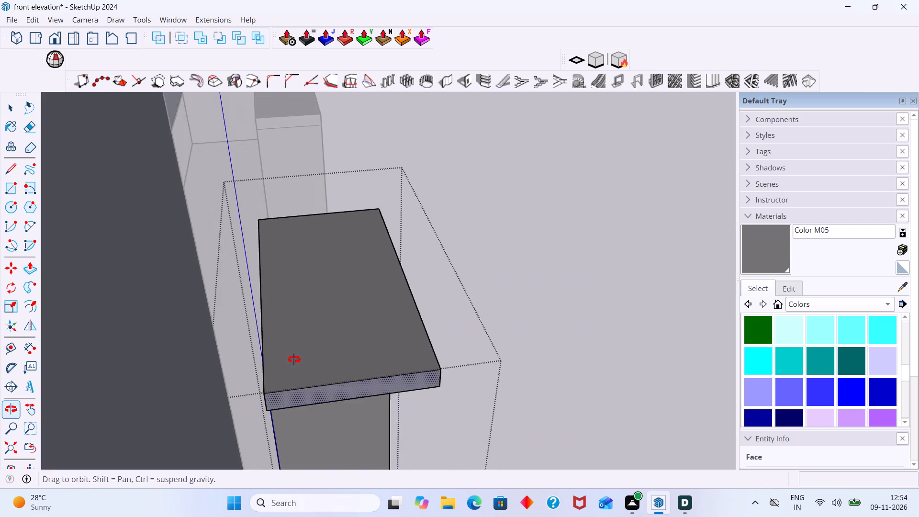
middle_click_drag(294, 360, 293, 360)
scroll(248, 378, "up", 5)
middle_click_drag(310, 374, 316, 371)
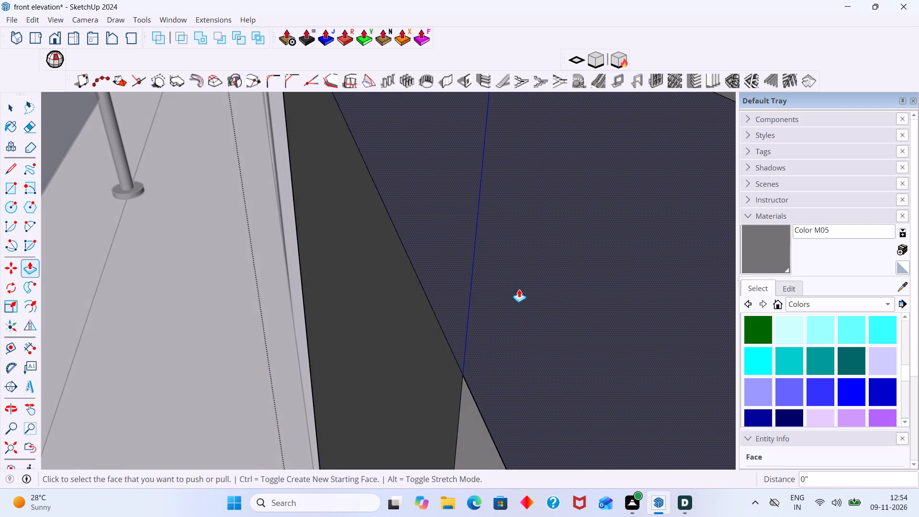
double_click(519, 289)
key("space")
scroll(489, 308, "down", 13)
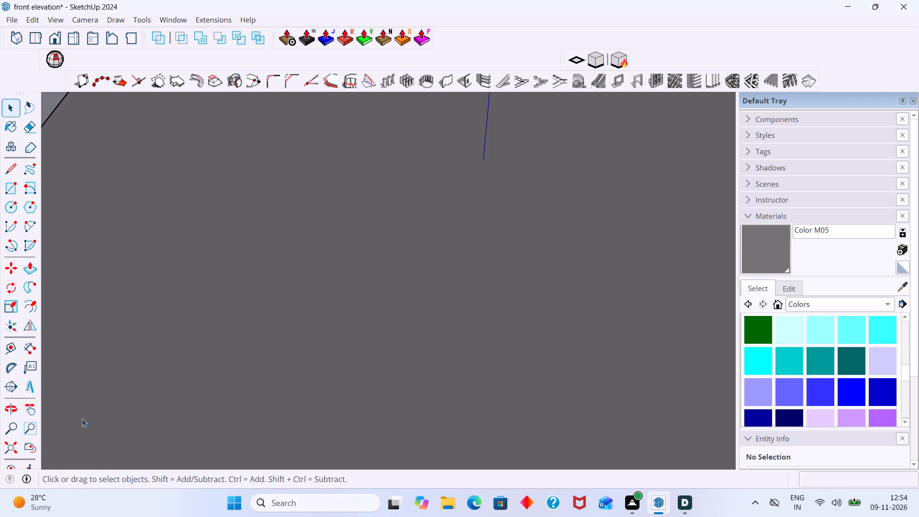
left_click(9, 449)
scroll(91, 427, "down", 7)
left_click(398, 375)
Push/Pull the front face and one adjoining side face of the middle fin's top band outward by the same 2".
middle_click_drag(371, 388, 359, 388)
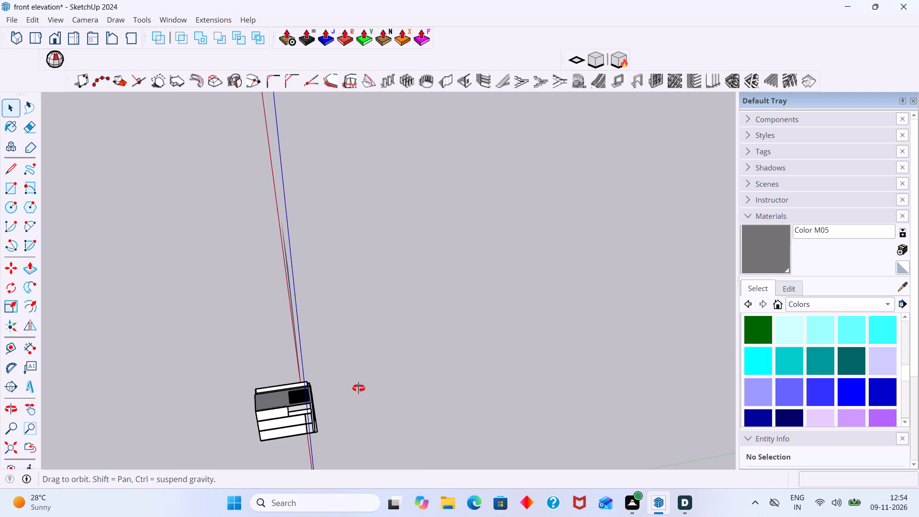
middle_click_drag(359, 388, 224, 399)
scroll(321, 380, "up", 15)
middle_click_drag(374, 376, 322, 382)
scroll(264, 384, "up", 20)
scroll(264, 384, "up", 2)
middle_click_drag(160, 370, 156, 366)
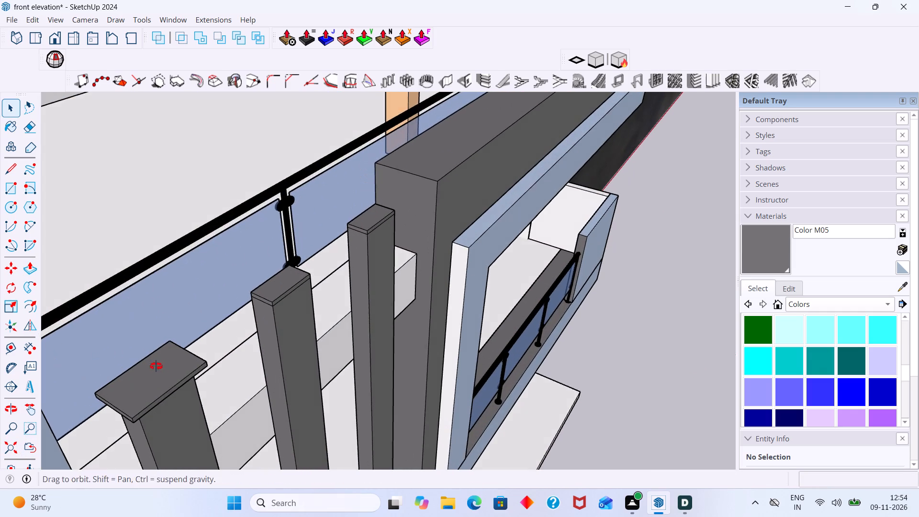
middle_click_drag(156, 366, 163, 360)
scroll(242, 314, "up", 11)
left_click(295, 288)
scroll(294, 291, "up", 2)
double_click(295, 291)
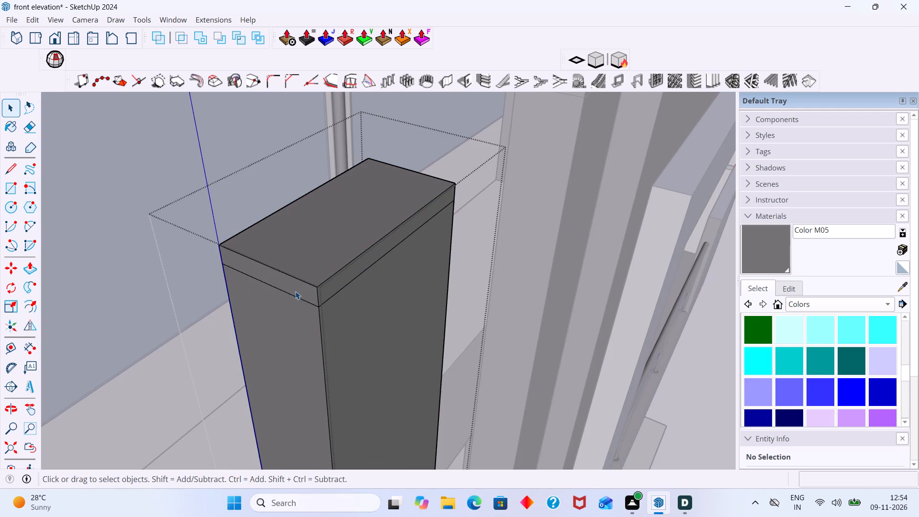
left_click(297, 291)
left_click(298, 291)
scroll(302, 291, "up", 3)
double_click(302, 291)
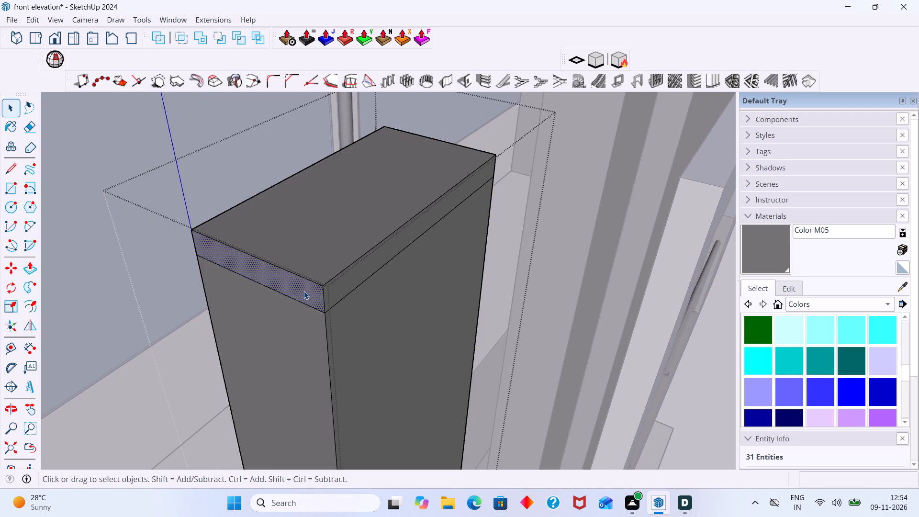
key("p")
double_click(303, 291)
double_click(324, 296)
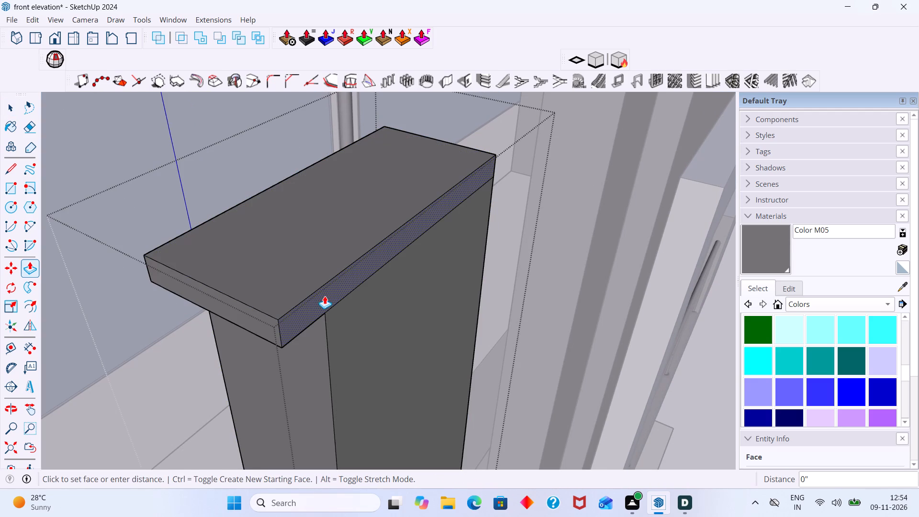
left_click(325, 296)
Push/Pull the remaining side faces of the middle fin's top band outward by 2" to complete its overhanging cap.
scroll(326, 293, "down", 5)
middle_click_drag(464, 218, 316, 236)
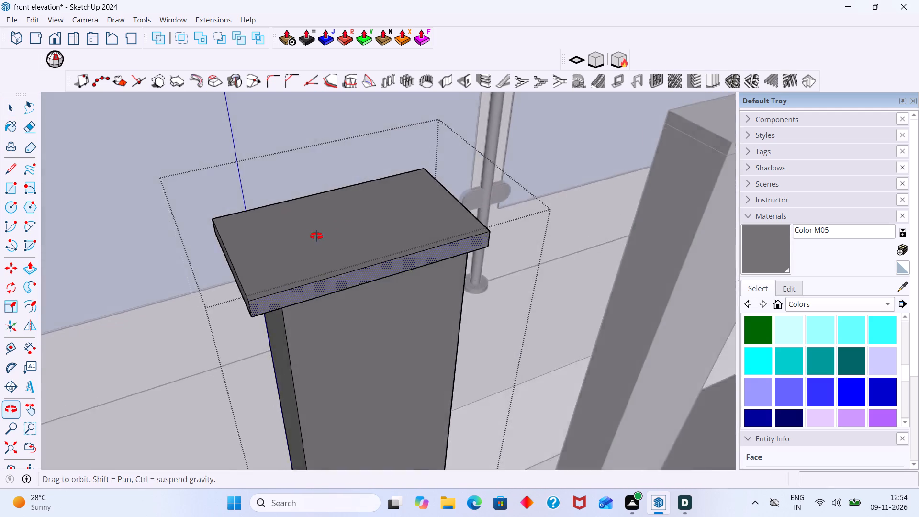
middle_click_drag(316, 236, 112, 239)
scroll(454, 255, "up", 6)
double_click(471, 249)
middle_click_drag(528, 232, 516, 231)
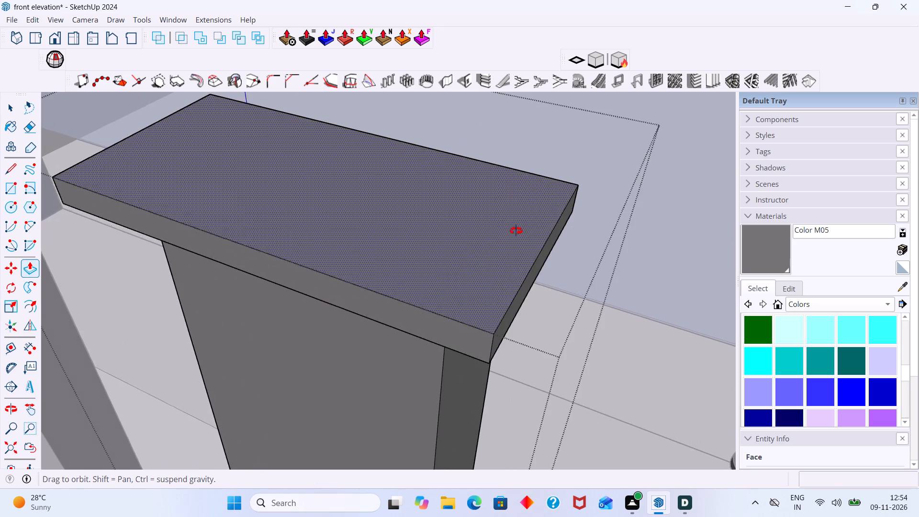
middle_click_drag(516, 231, 309, 236)
middle_click_drag(627, 261, 545, 261)
scroll(315, 292, "up", 2)
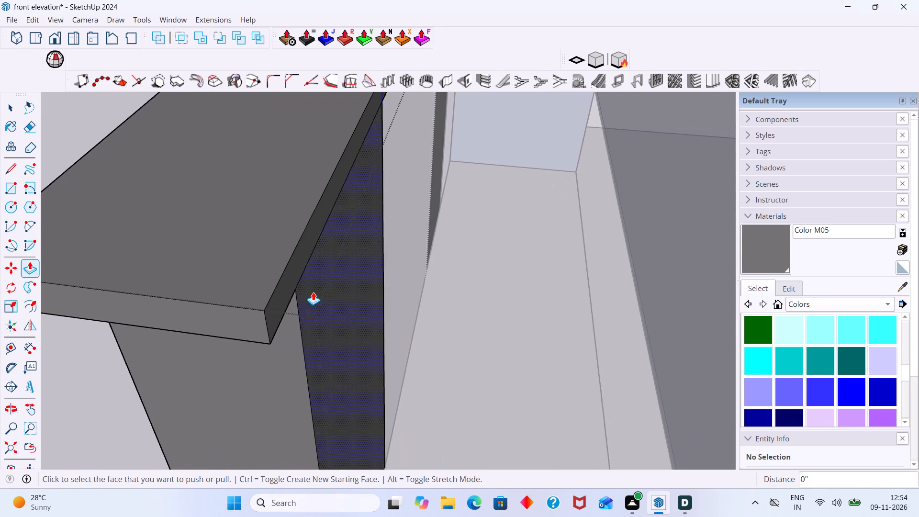
scroll(313, 292, "up", 1)
double_click(279, 290)
key("space")
scroll(448, 285, "up", 1)
scroll(449, 285, "down", 13)
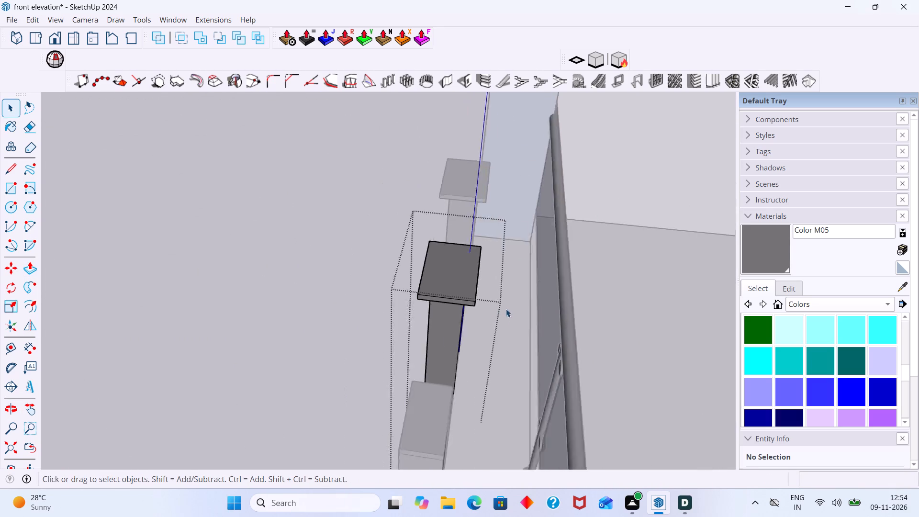
scroll(506, 309, "down", 4)
left_click(347, 330)
On the fin nearest the balcony frame, Push/Pull the top band's front face and one adjoining side face outward by 2".
scroll(387, 319, "down", 3)
middle_click_drag(416, 362, 615, 382)
scroll(475, 368, "up", 4)
middle_click_drag(460, 356, 540, 366)
scroll(496, 291, "up", 18)
left_click(469, 279)
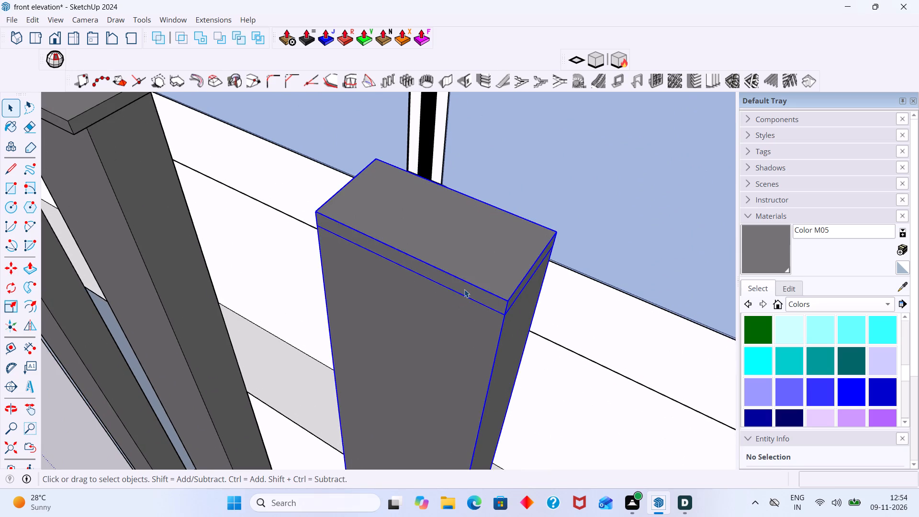
double_click(464, 289)
left_click(468, 291)
key("p")
double_click(471, 295)
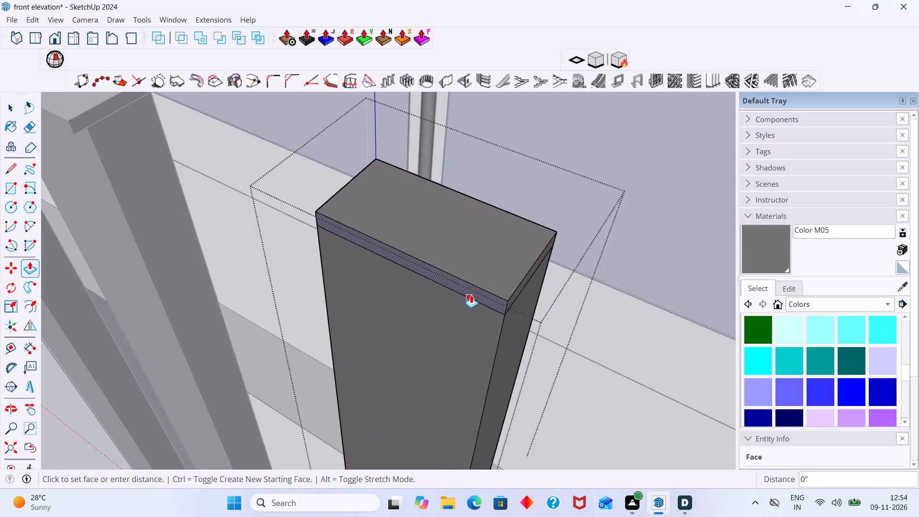
scroll(518, 304, "up", 7)
double_click(508, 302)
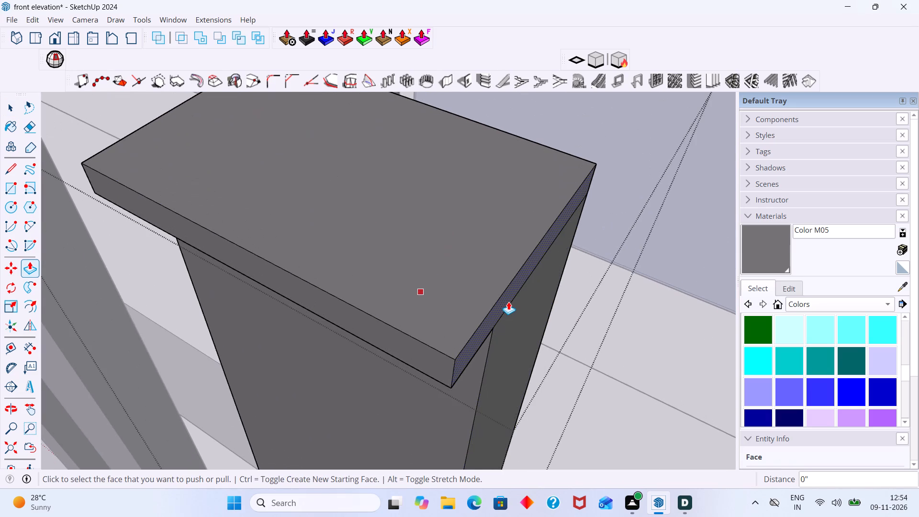
Push/Pull the remaining side faces of the cap on the fin nearest the balcony frame outward by 2" to complete its overhang.
scroll(508, 302, "down", 13)
middle_click_drag(424, 320, 701, 323)
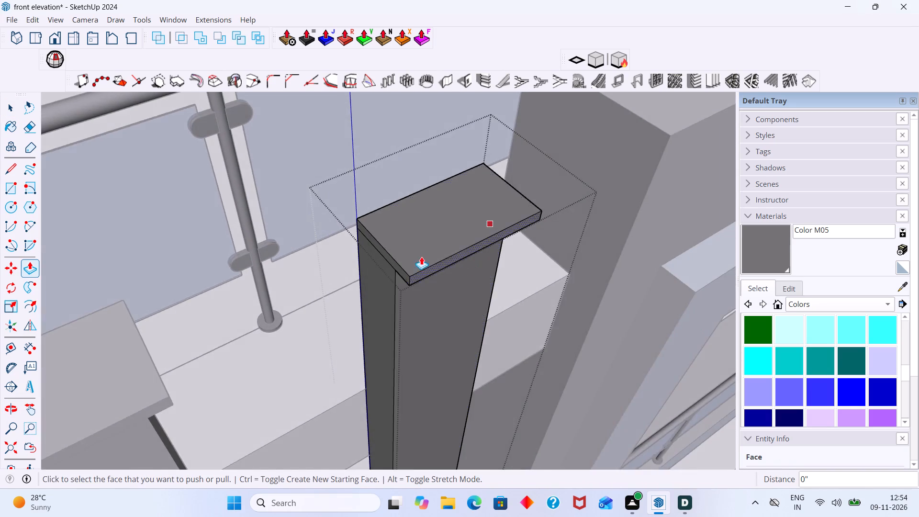
scroll(386, 255, "up", 9)
double_click(384, 268)
scroll(386, 269, "down", 8)
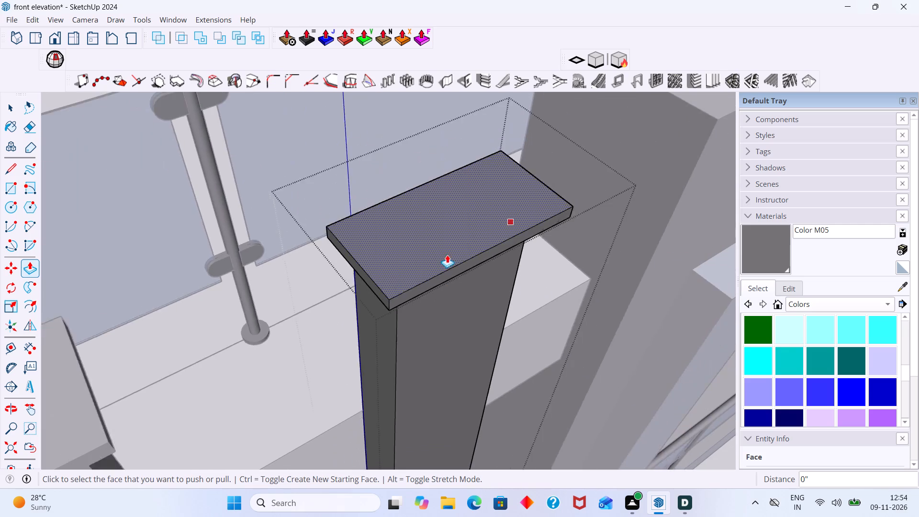
scroll(447, 255, "down", 4)
middle_click_drag(428, 283, 743, 313)
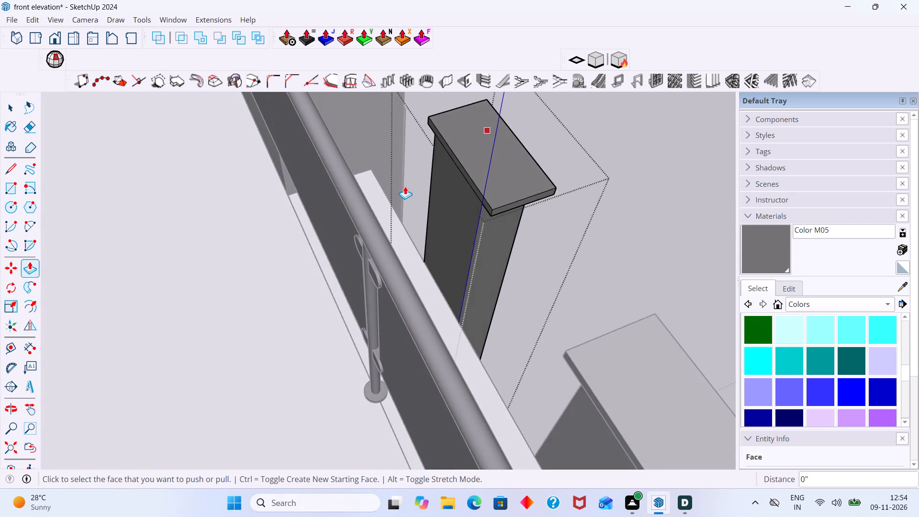
scroll(426, 160, "up", 8)
double_click(498, 198)
key("space")
scroll(593, 203, "down", 3)
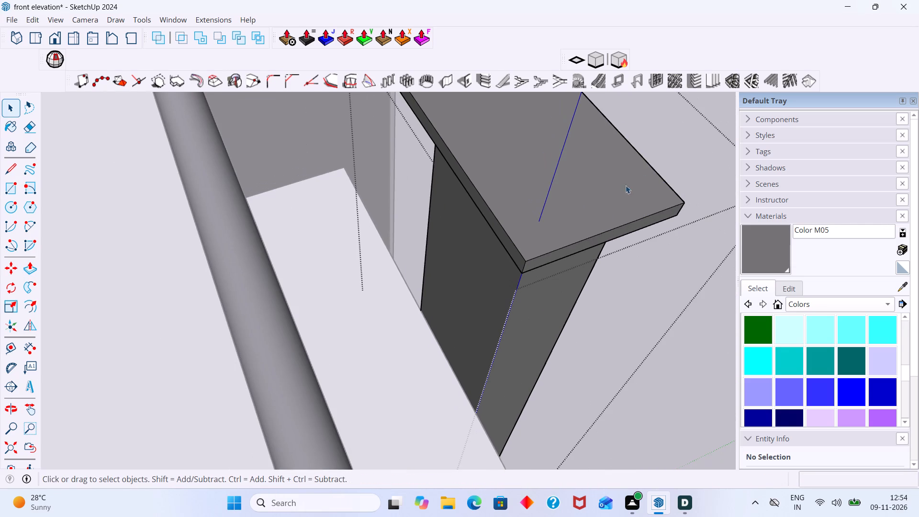
left_click(687, 148)
scroll(683, 158, "down", 10)
scroll(546, 246, "down", 4)
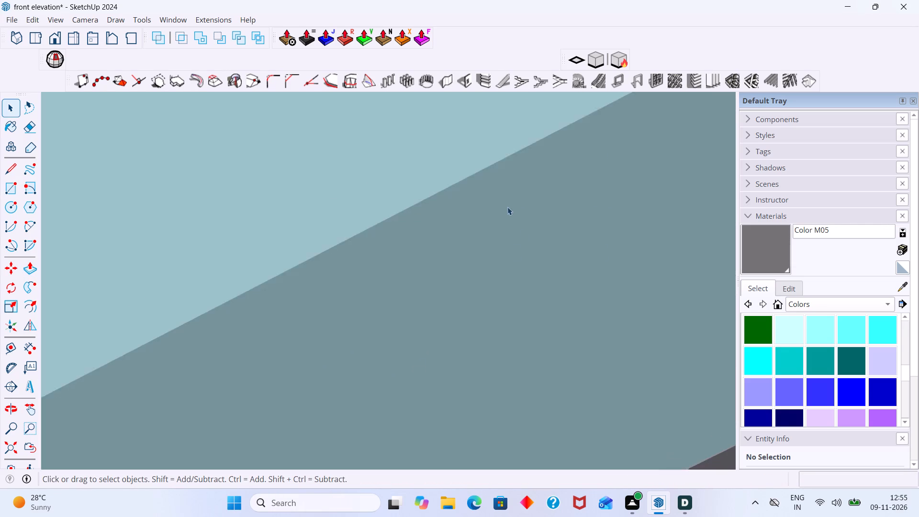
scroll(507, 207, "down", 13)
left_click(11, 448)
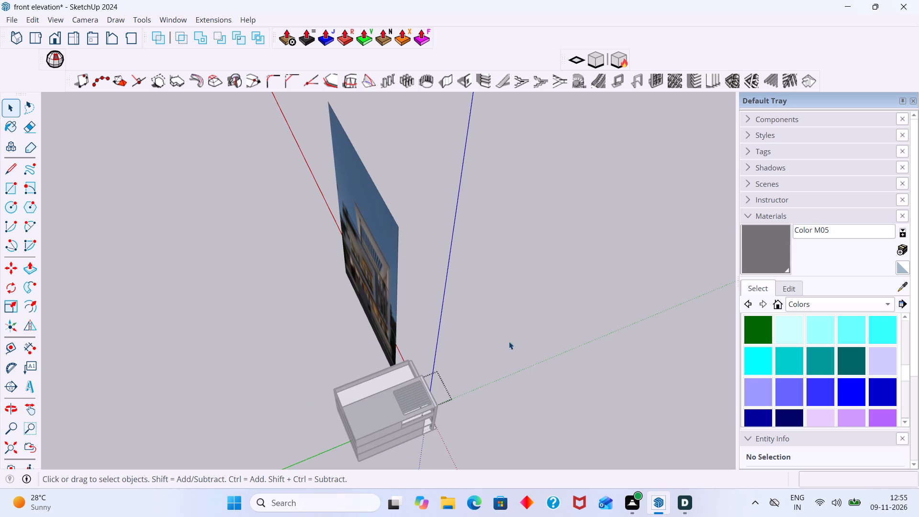
left_click(560, 301)
Examine the capped fins and grey balcony frame against the reference image of the house facade.
scroll(442, 370, "up", 4)
middle_click_drag(417, 401, 314, 394)
scroll(403, 390, "up", 4)
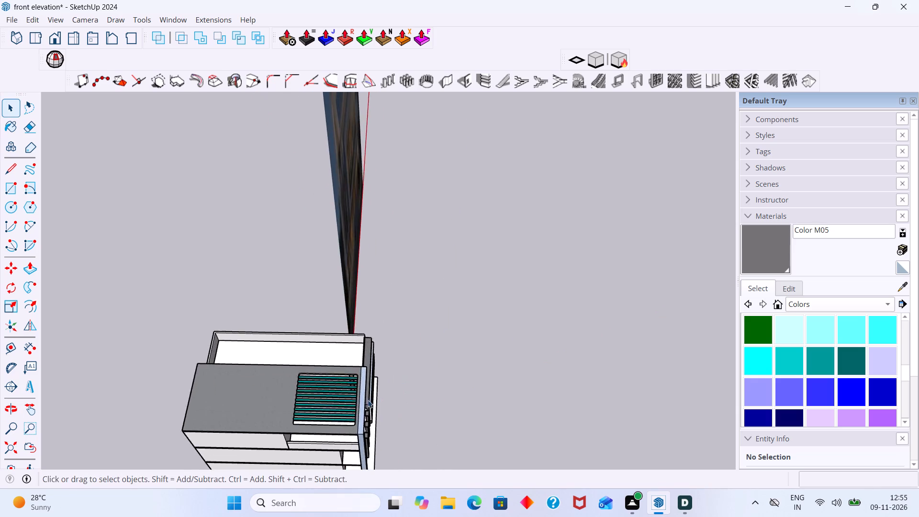
middle_click_drag(367, 400, 278, 382)
scroll(320, 383, "up", 7)
middle_click_drag(327, 413, 234, 345)
scroll(255, 331, "up", 7)
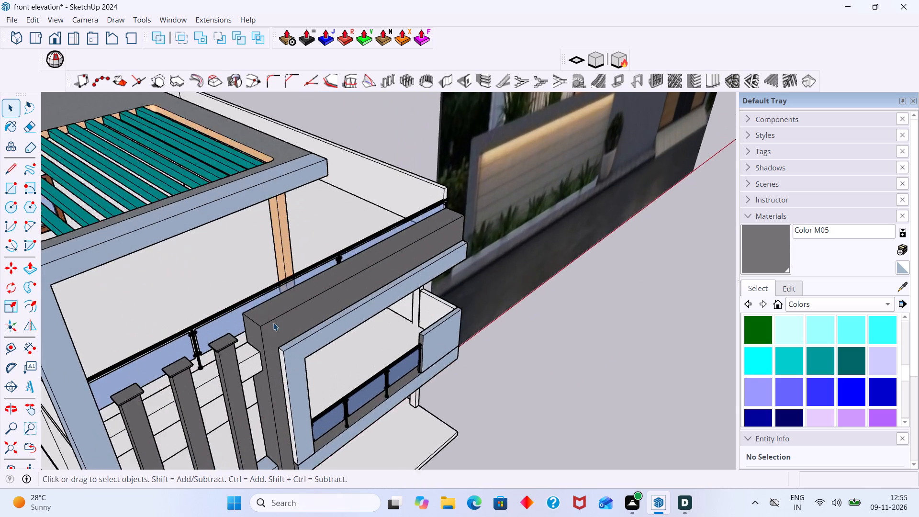
scroll(273, 323, "up", 2)
middle_click_drag(265, 341, 238, 324)
scroll(271, 305, "down", 15)
scroll(468, 239, "down", 4)
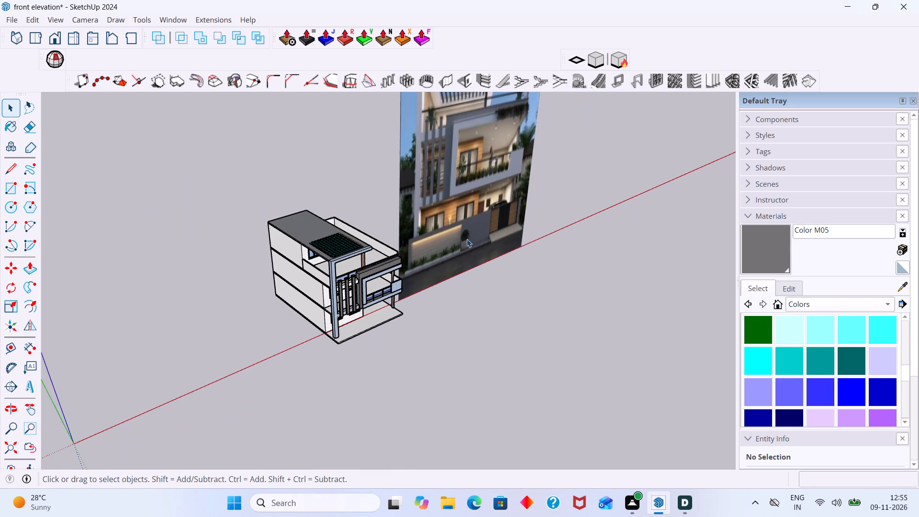
middle_click_drag(487, 258, 484, 405, "shift")
scroll(482, 290, "up", 8)
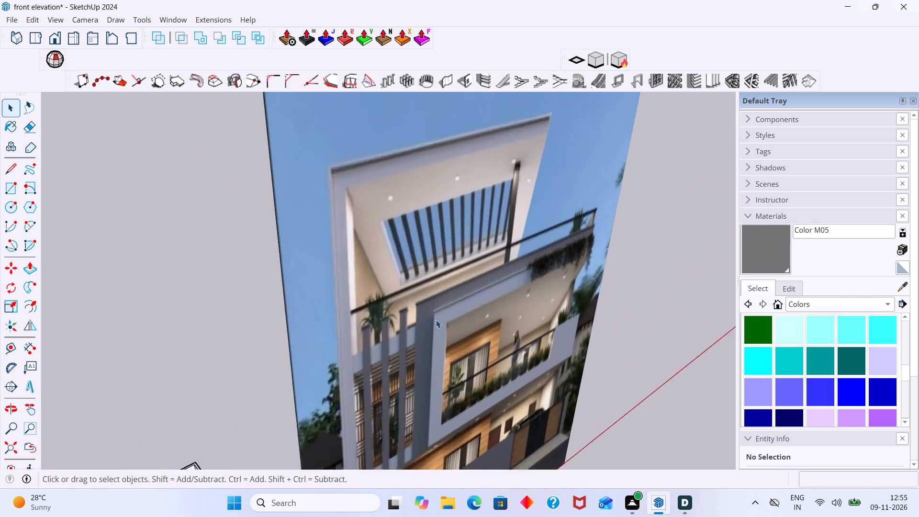
scroll(436, 320, "up", 8)
scroll(397, 307, "down", 11)
middle_click_drag(398, 279, 418, 183, "shift")
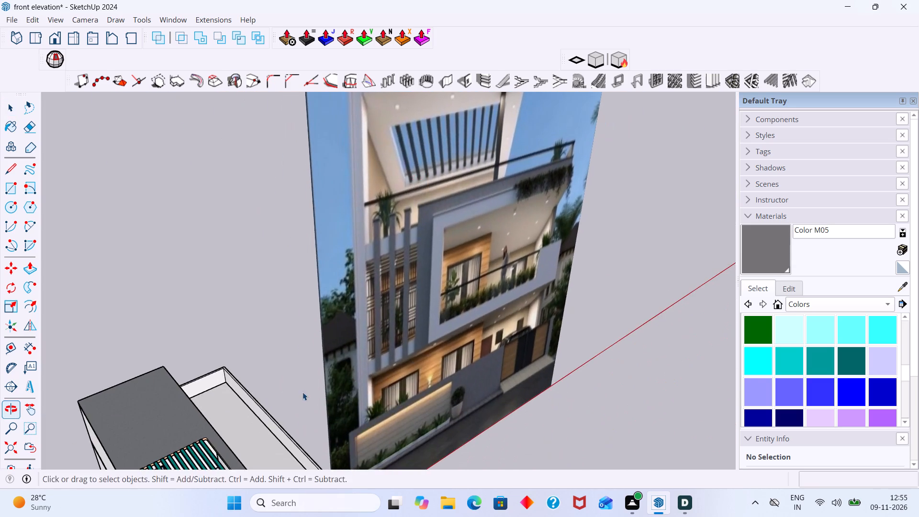
middle_click_drag(310, 372, 378, 204, "shift")
middle_click_drag(317, 326, 329, 284)
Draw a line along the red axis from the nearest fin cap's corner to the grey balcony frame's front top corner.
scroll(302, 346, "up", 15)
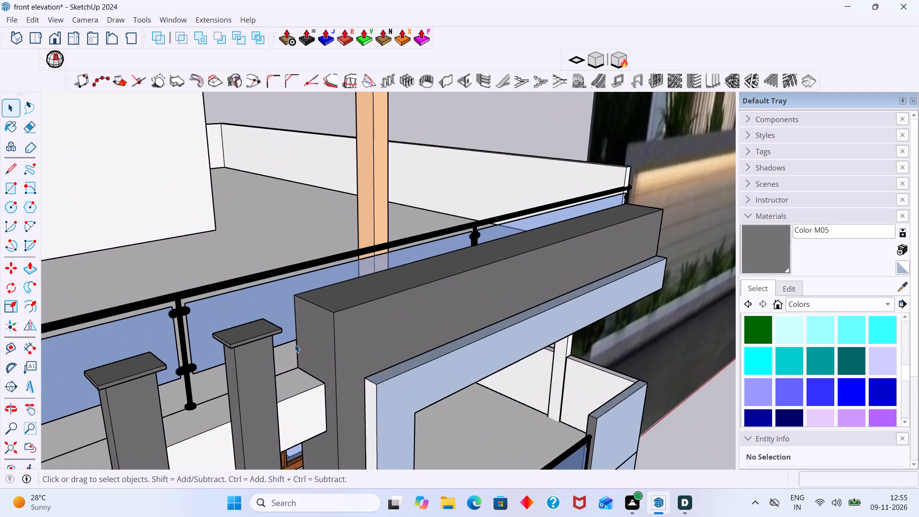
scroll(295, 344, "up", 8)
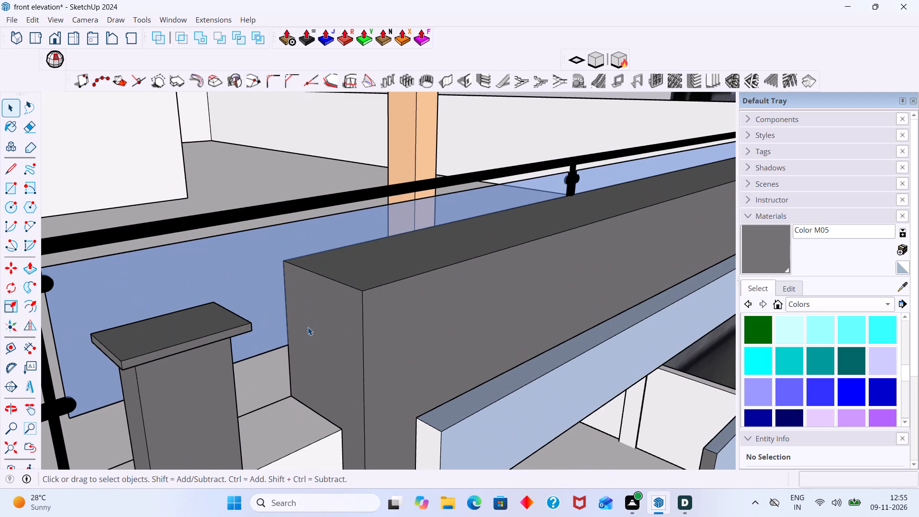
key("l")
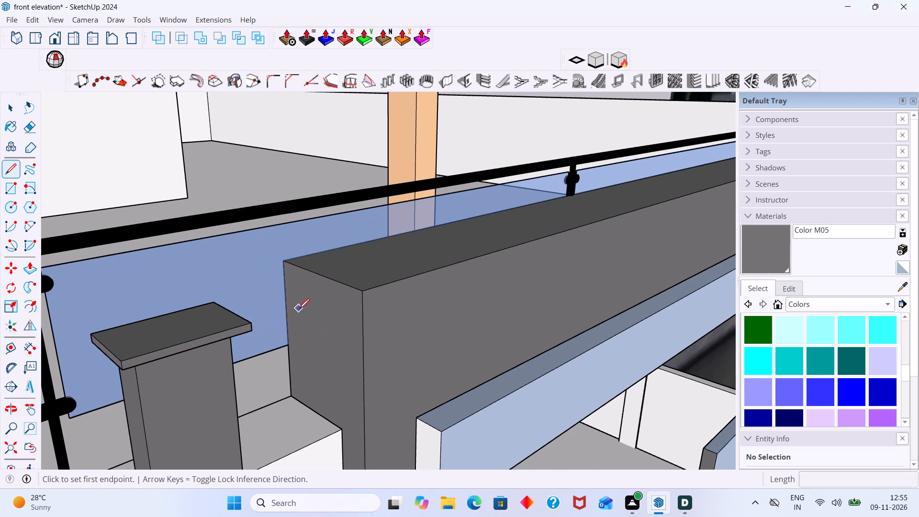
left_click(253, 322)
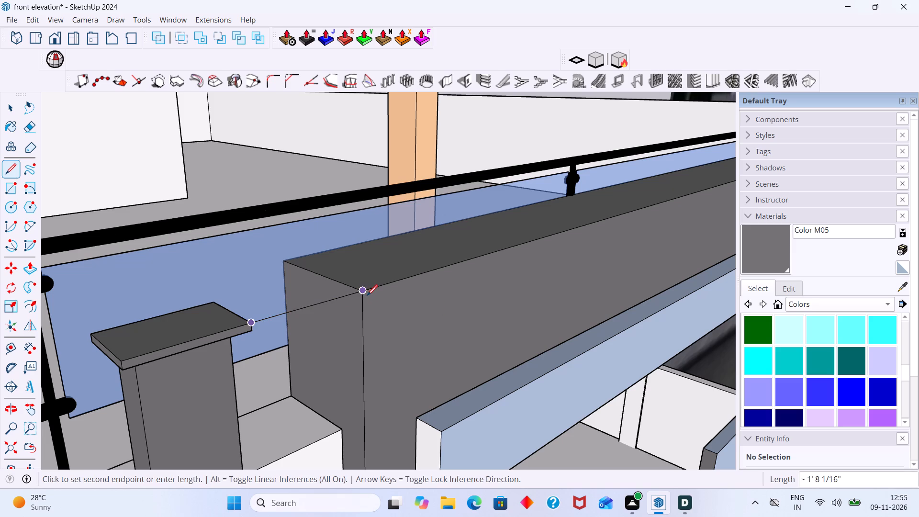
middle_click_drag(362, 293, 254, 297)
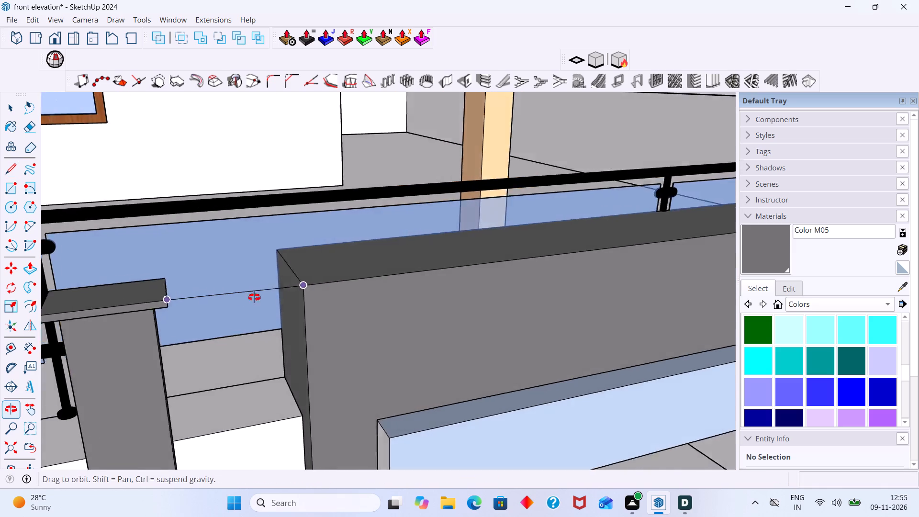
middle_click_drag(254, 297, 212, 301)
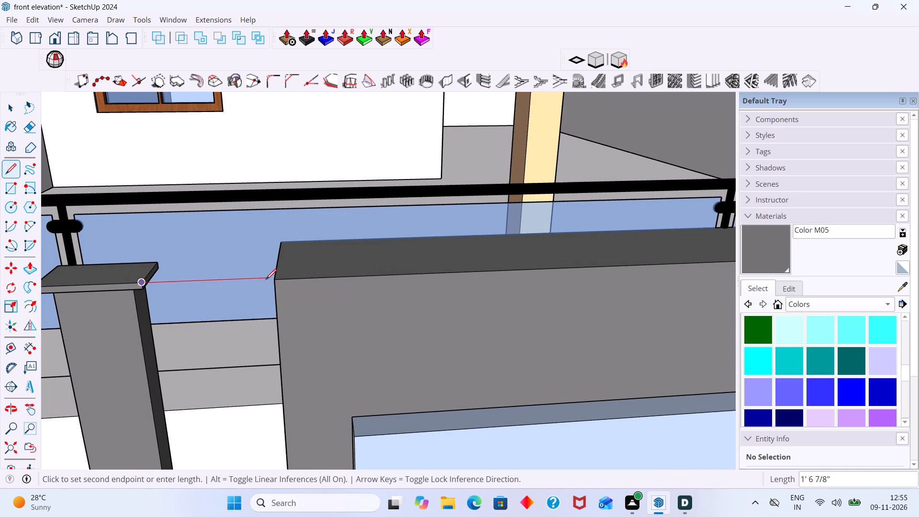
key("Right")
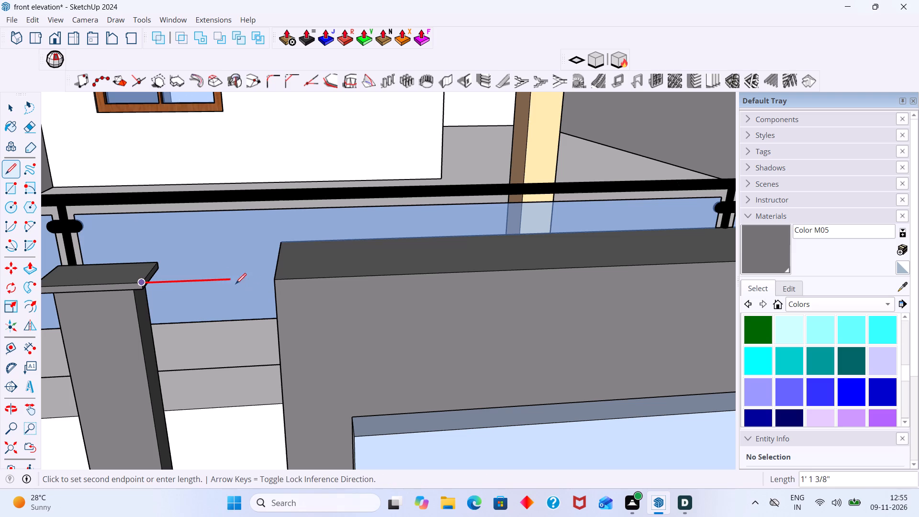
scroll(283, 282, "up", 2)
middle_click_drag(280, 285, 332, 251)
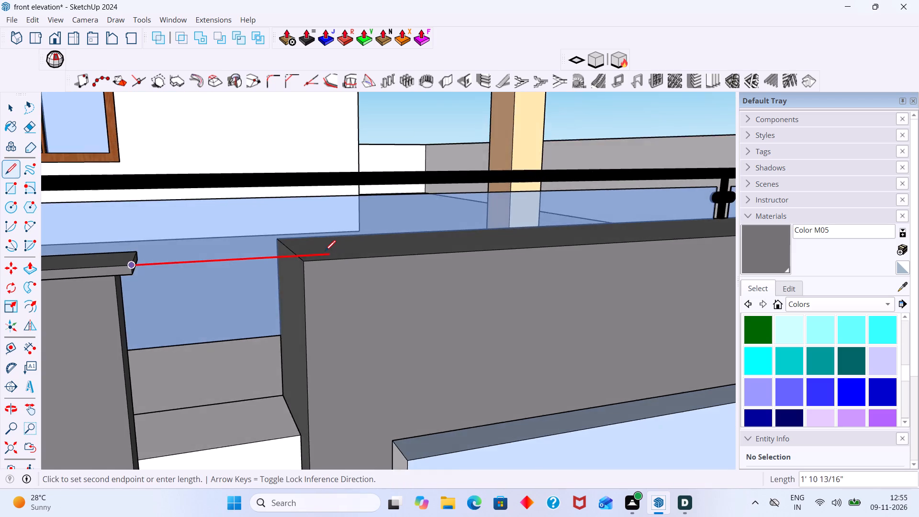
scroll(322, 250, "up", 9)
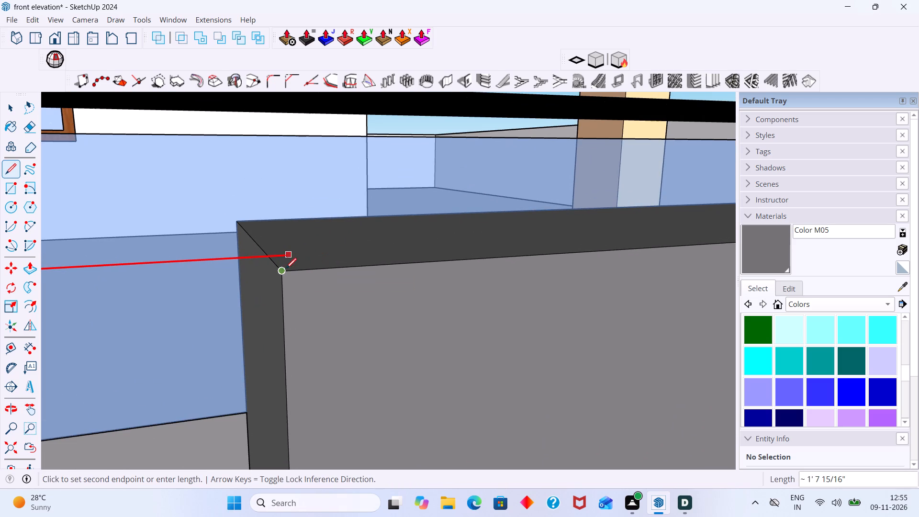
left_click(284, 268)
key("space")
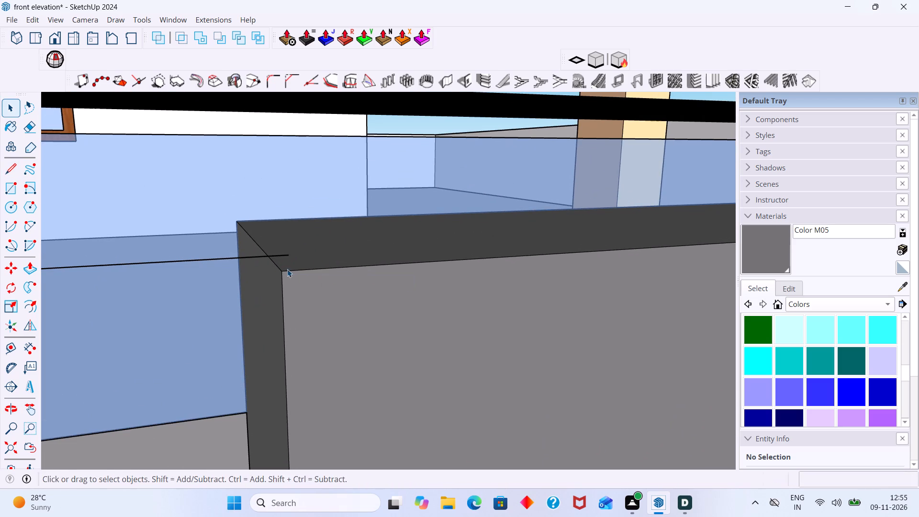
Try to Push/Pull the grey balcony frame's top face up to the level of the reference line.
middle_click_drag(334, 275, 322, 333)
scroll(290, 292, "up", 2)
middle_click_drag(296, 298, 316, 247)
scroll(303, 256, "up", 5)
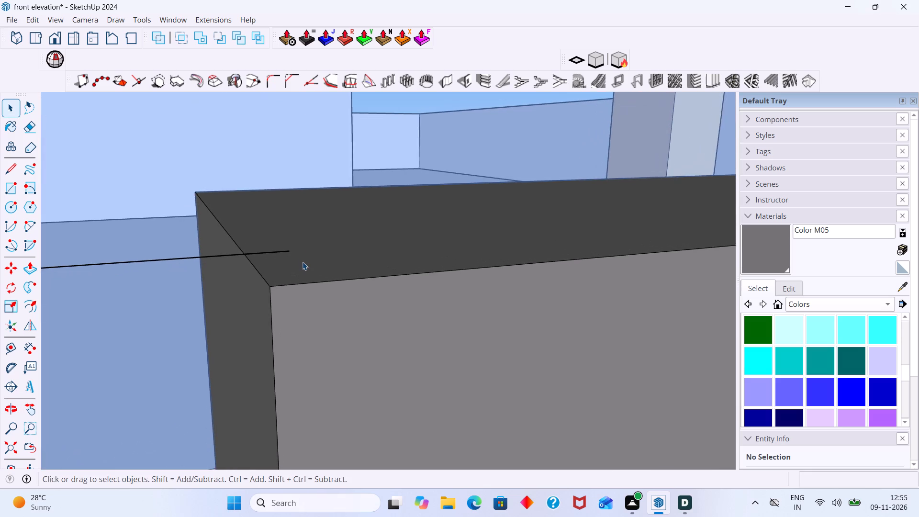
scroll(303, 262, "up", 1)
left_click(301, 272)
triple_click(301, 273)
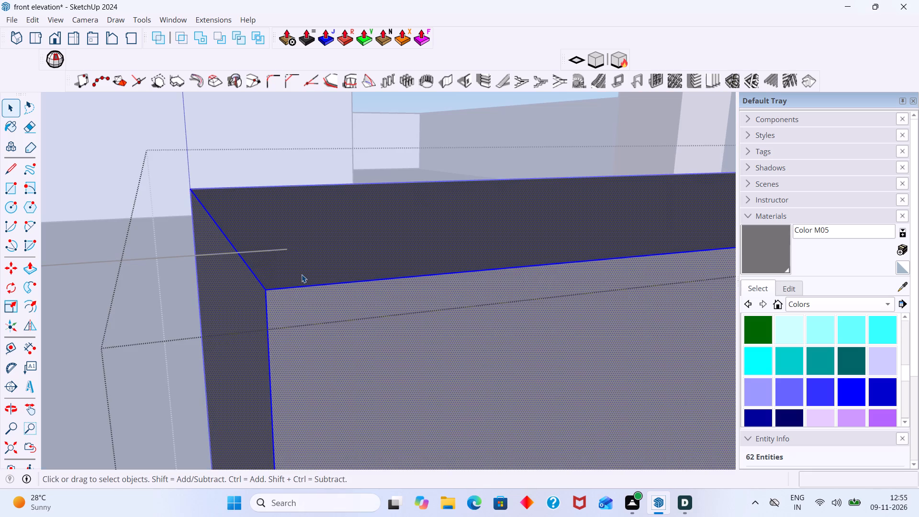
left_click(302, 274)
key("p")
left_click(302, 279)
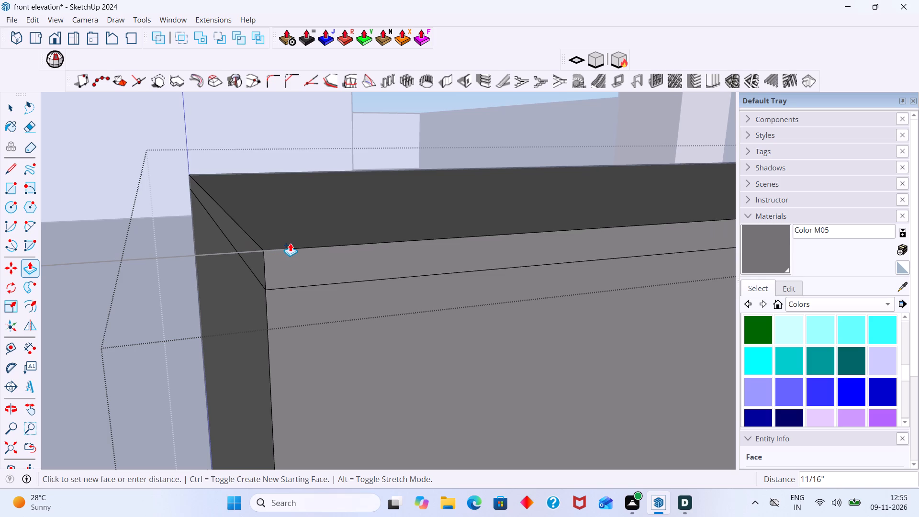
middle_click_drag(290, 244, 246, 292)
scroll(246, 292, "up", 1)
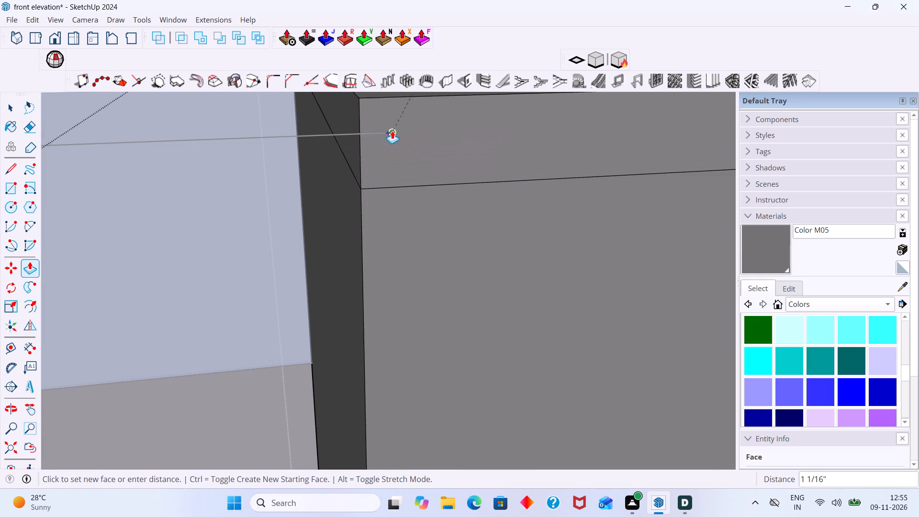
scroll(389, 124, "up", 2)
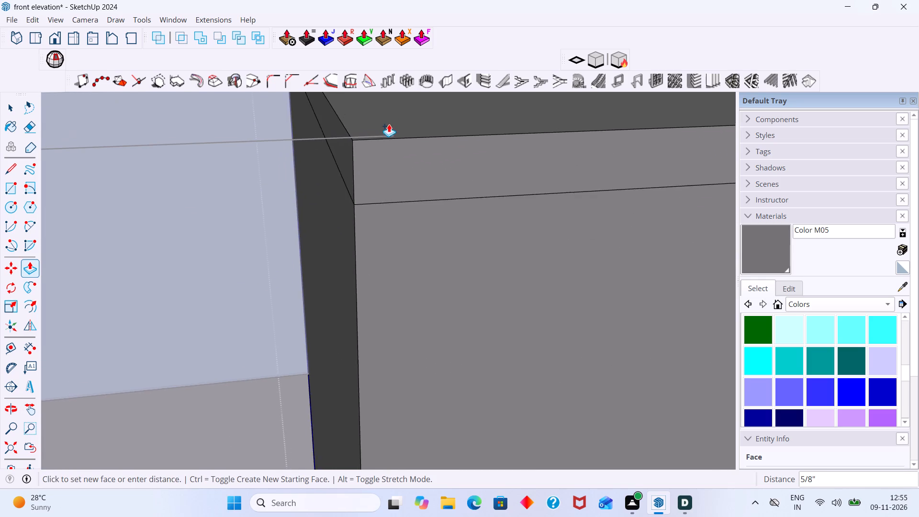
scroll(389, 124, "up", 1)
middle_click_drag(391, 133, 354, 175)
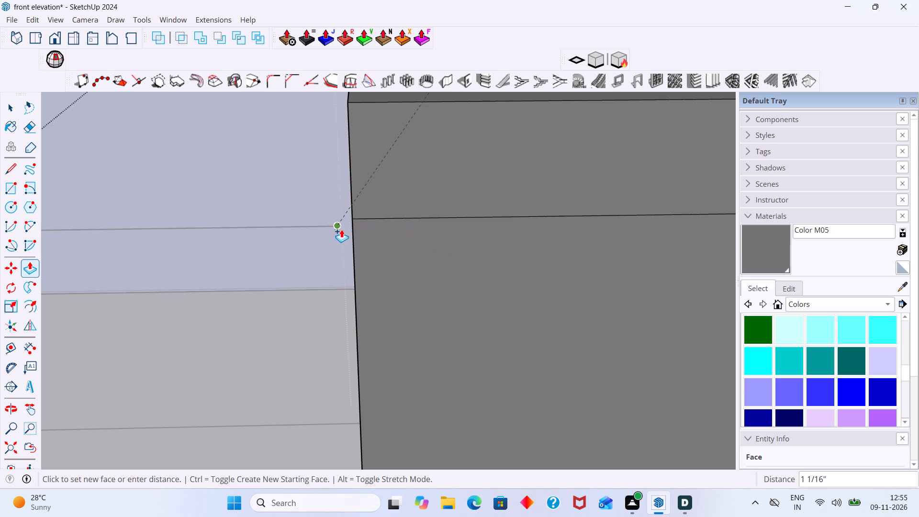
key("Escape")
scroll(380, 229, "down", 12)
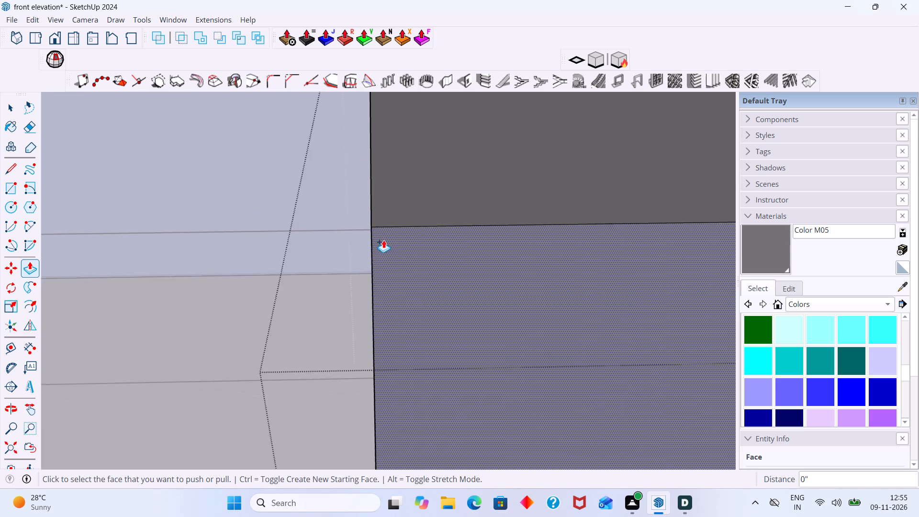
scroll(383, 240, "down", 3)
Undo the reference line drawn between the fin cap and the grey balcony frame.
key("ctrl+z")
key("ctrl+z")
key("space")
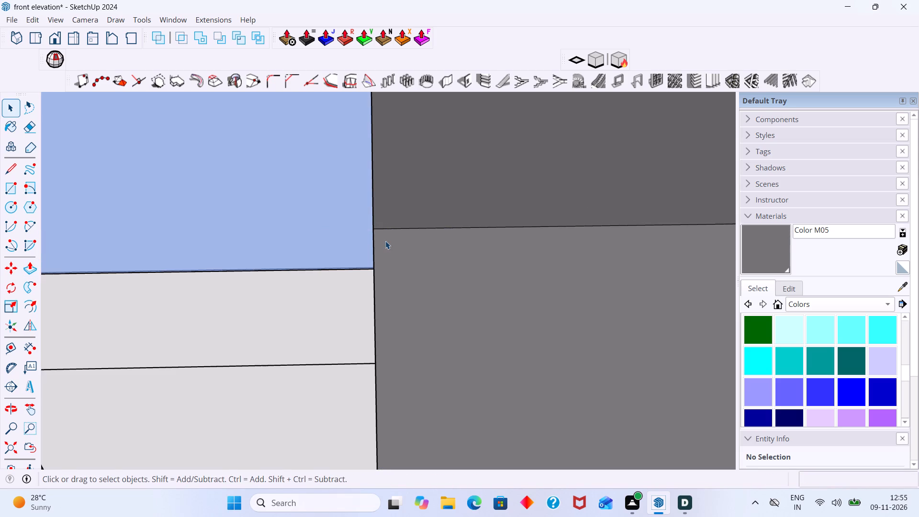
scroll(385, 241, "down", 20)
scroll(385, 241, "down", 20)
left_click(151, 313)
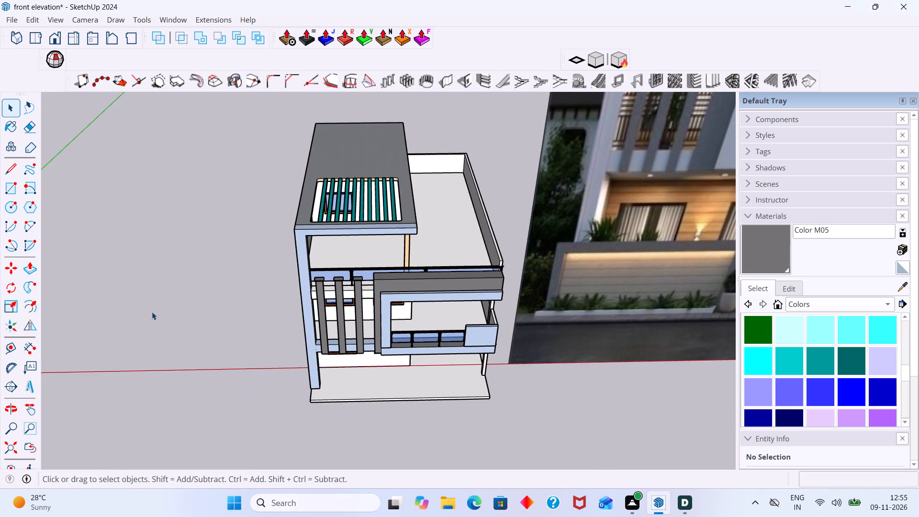
Push/Pull the grey balcony frame's top face up 1 1/16" to level with the nearest fin cap's top corner.
scroll(390, 293, "up", 11)
middle_click_drag(371, 275, 406, 275)
scroll(404, 275, "up", 8)
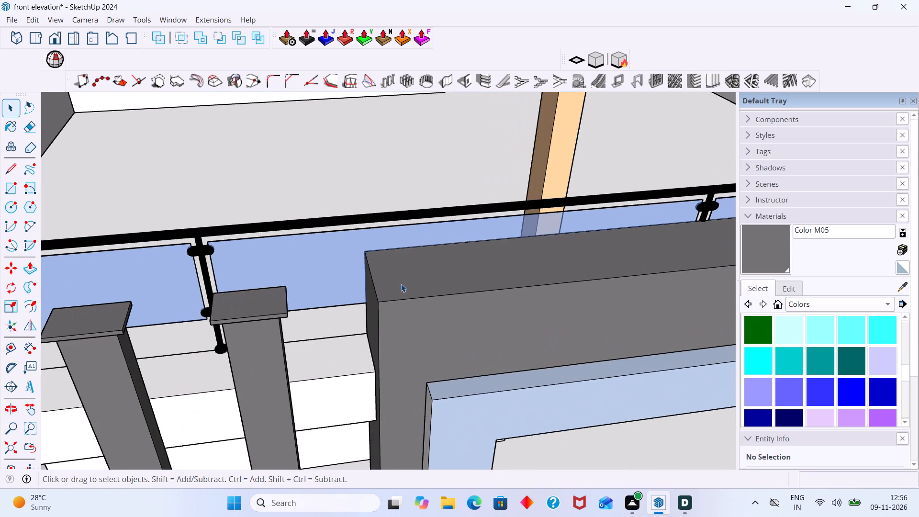
left_click(401, 284)
scroll(405, 283, "up", 2)
triple_click(405, 281)
left_click(411, 280)
scroll(411, 286, "up", 2)
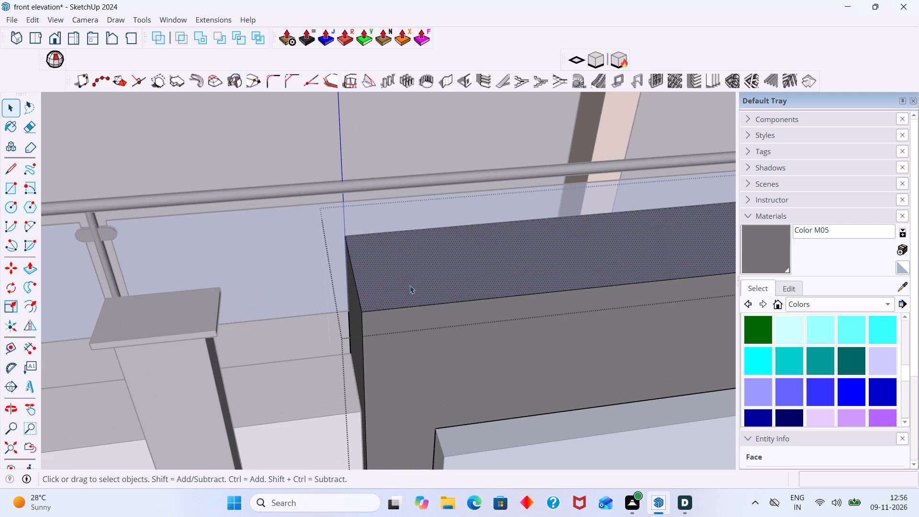
key("p")
left_click(409, 283)
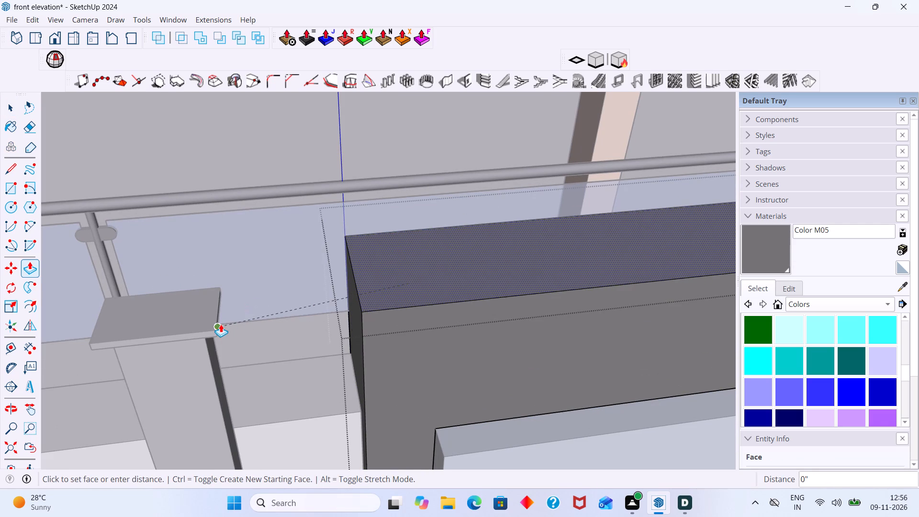
left_click(218, 327)
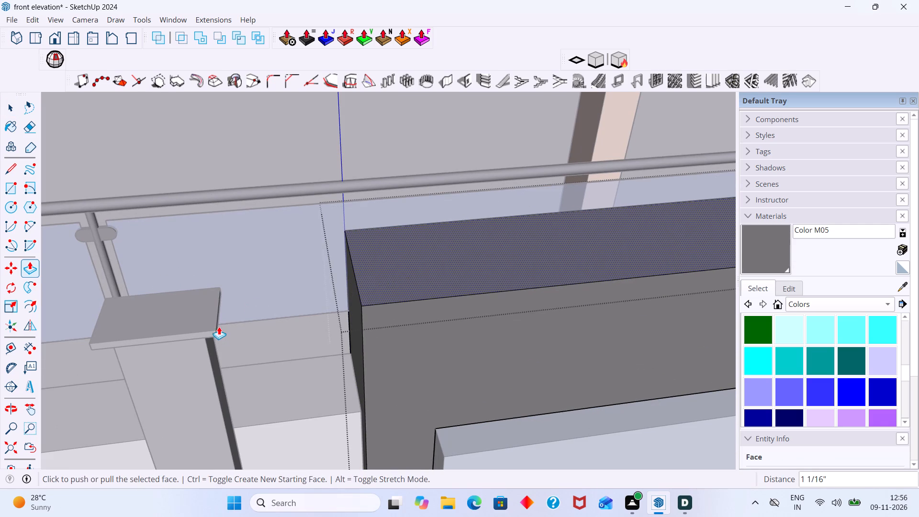
Push/Pull the grey balcony frame's top face to the nearest fin cap's corner as a new starting face, forming a thin top strip.
key("space")
key("p")
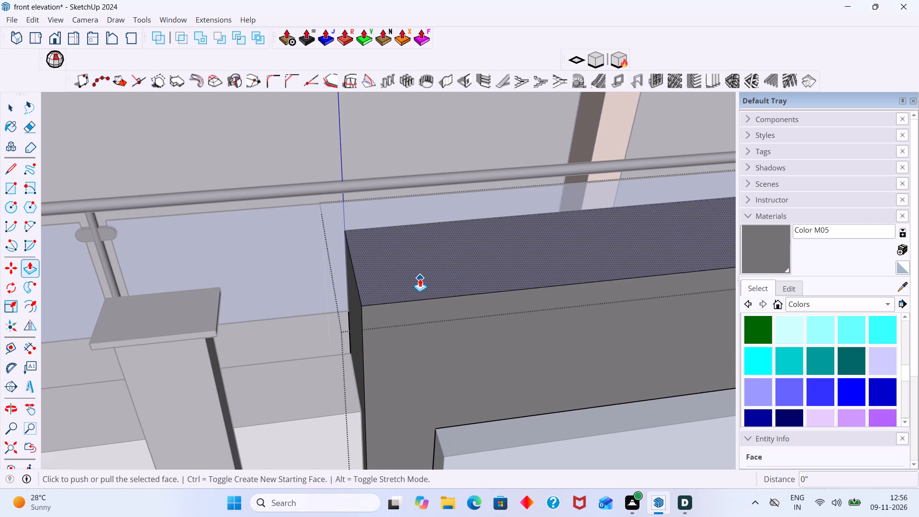
left_click(420, 279)
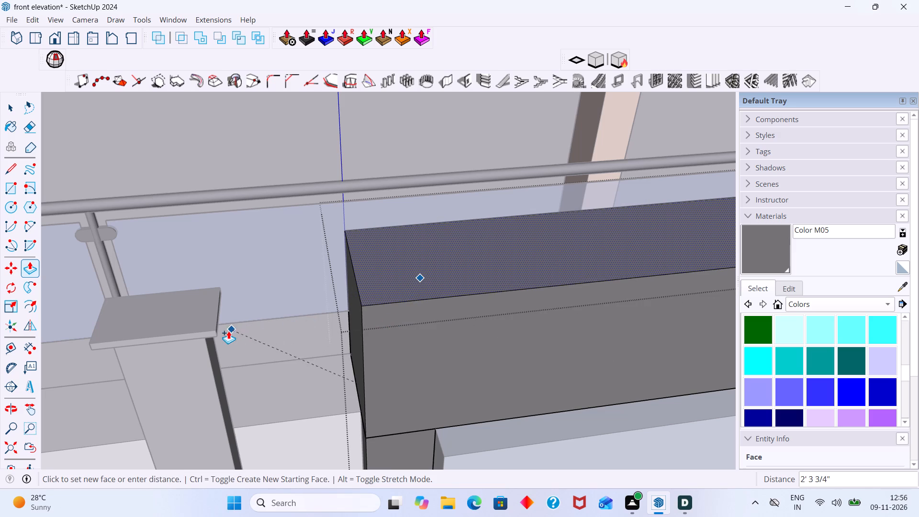
left_click(219, 335)
key("space")
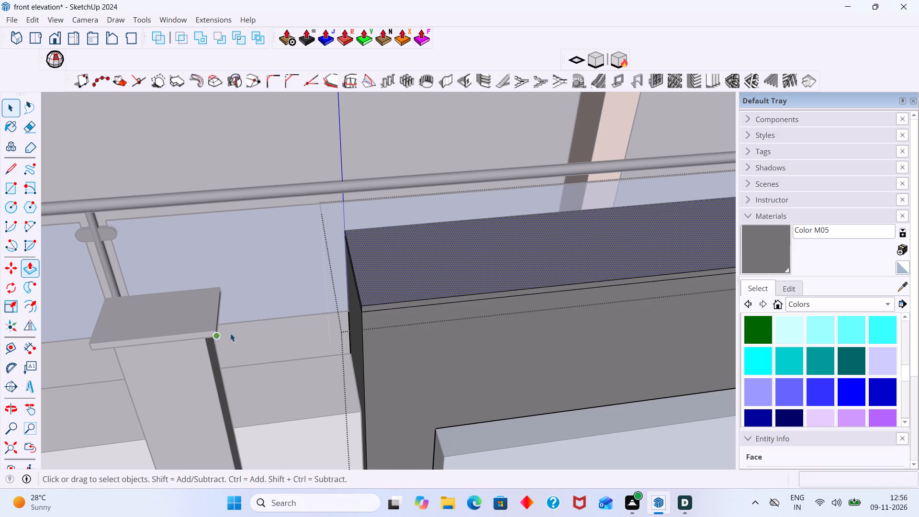
Push/Pull the front face of the grey balcony frame's thin top strip outward 2" to line up with the nearest fin cap's corner.
scroll(335, 312, "down", 20)
scroll(335, 312, "down", 1)
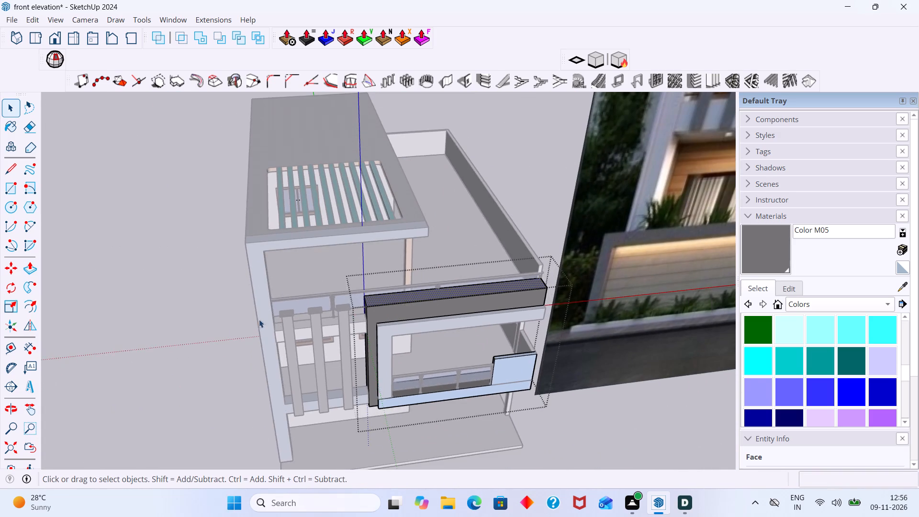
left_click(215, 330)
scroll(378, 320, "up", 18)
middle_click_drag(389, 298, 468, 297)
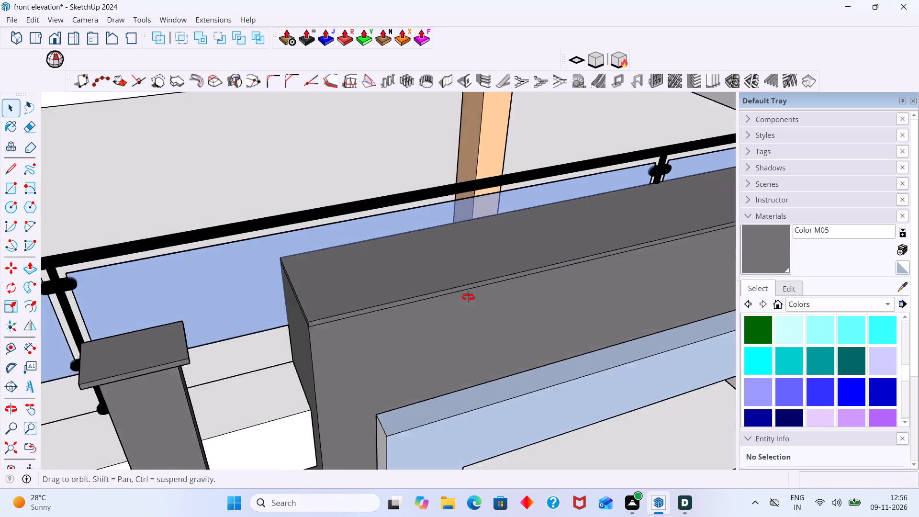
middle_click_drag(468, 297, 537, 281)
scroll(415, 322, "up", 11)
left_click(439, 289)
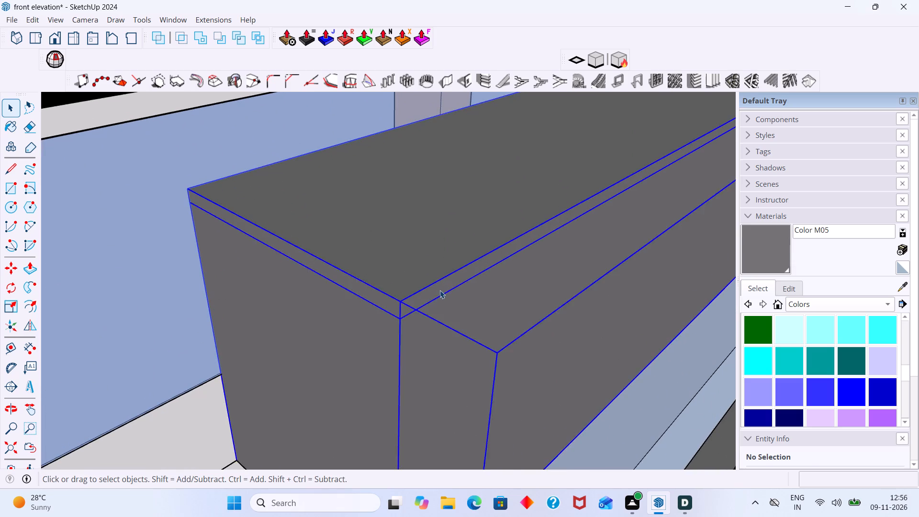
scroll(440, 290, "up", 3)
triple_click(440, 288)
left_click(440, 290)
scroll(441, 289, "up", 3)
triple_click(441, 288)
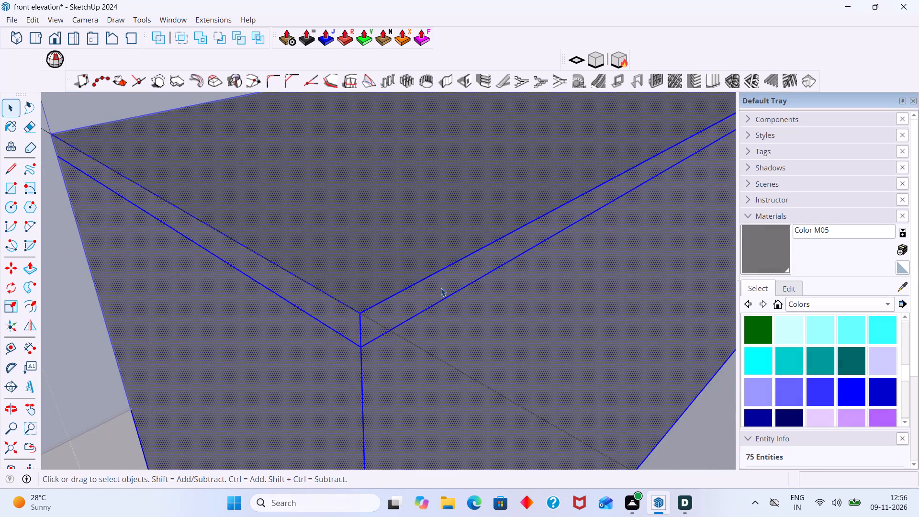
double_click(442, 288)
scroll(442, 288, "up", 1)
left_click(444, 306)
left_click(434, 299)
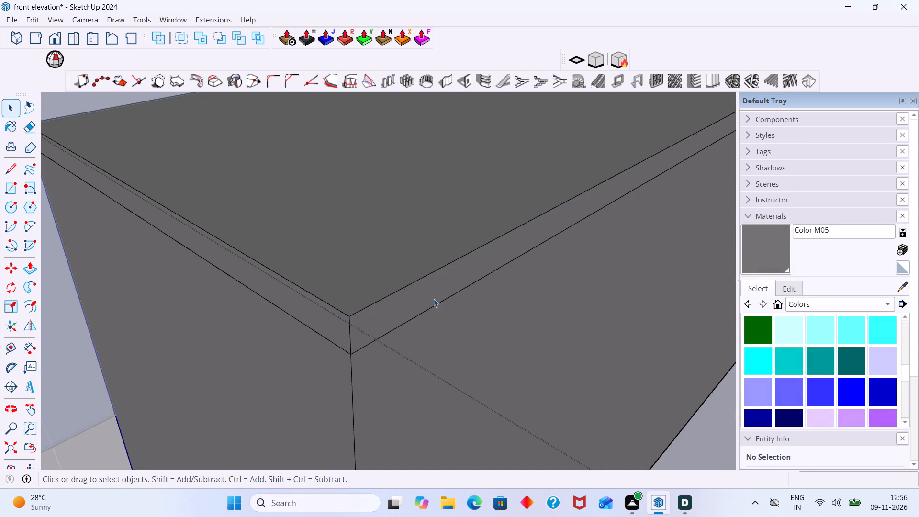
key("p")
double_click(433, 297)
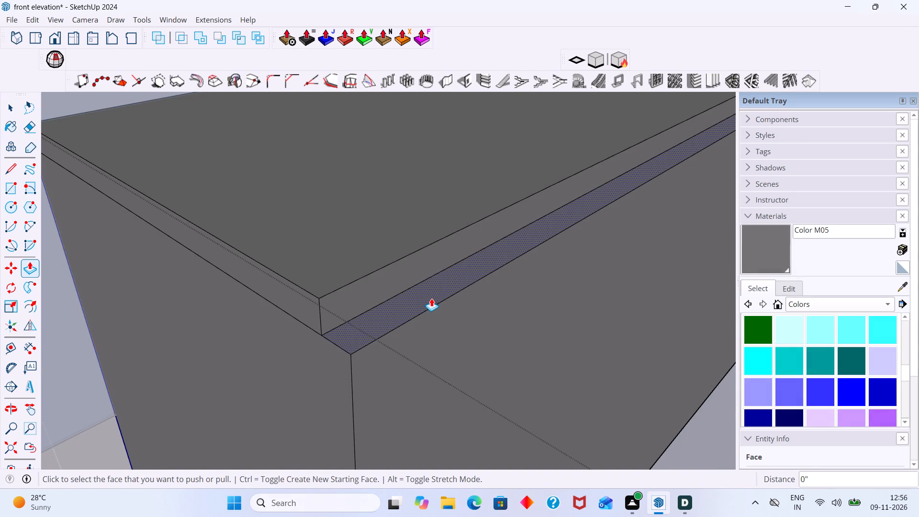
key("ctrl+z")
left_click(426, 299)
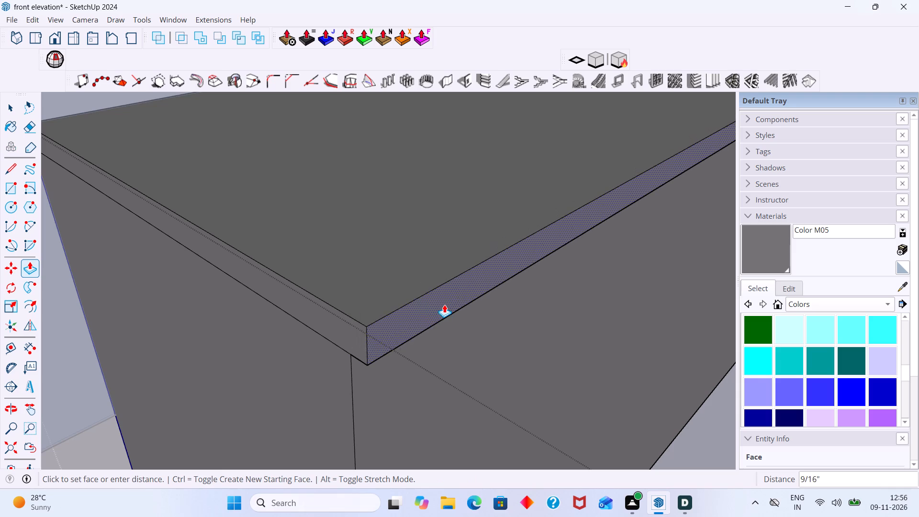
scroll(445, 306, "down", 17)
middle_click_drag(458, 326, 417, 296)
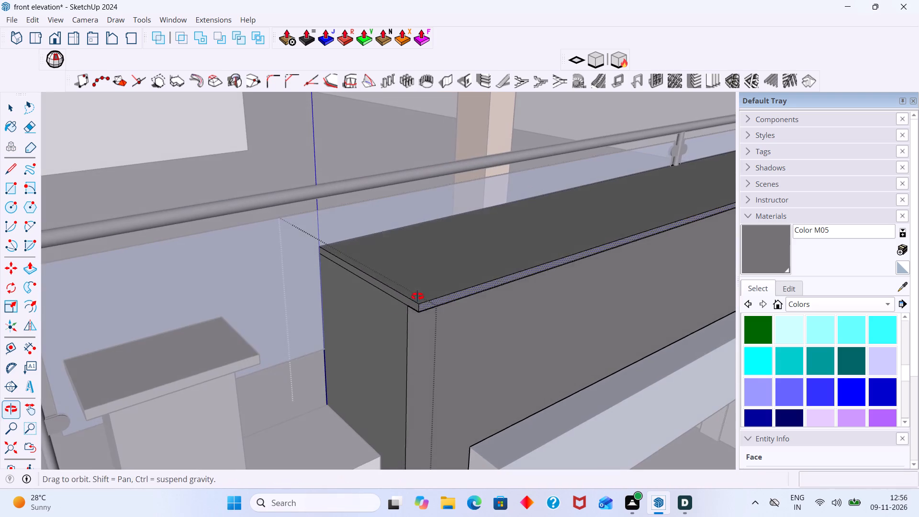
middle_click_drag(417, 296, 412, 296)
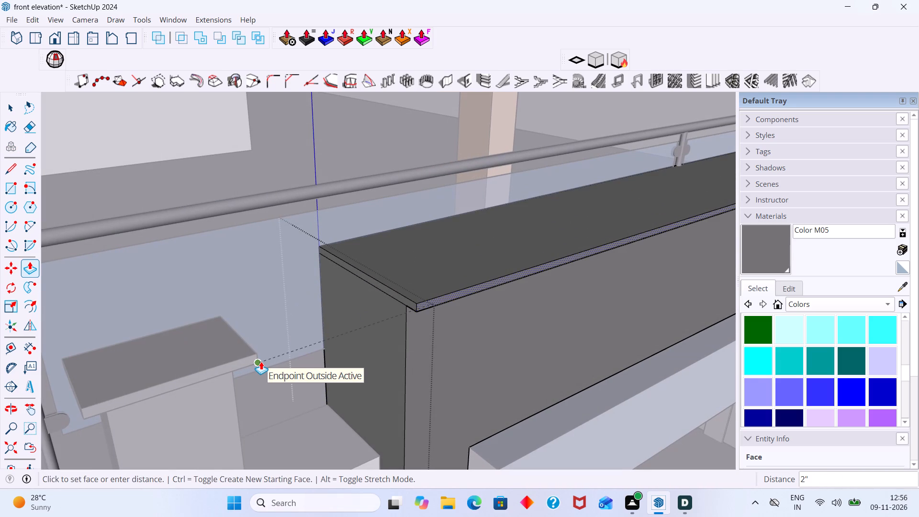
left_click(261, 361)
Push/Pull the top strip's end face beside the fins outward by the same 2".
middle_click_drag(416, 325, 457, 318)
scroll(429, 291, "up", 5)
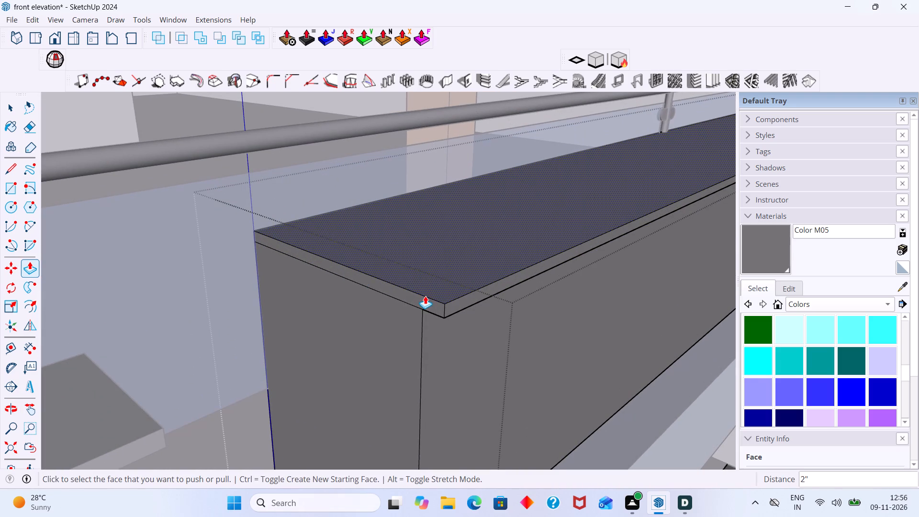
double_click(425, 299)
Push/Pull the top strip's opposite end face, beside the side parapet, outward by the same 2" and close the frame group.
scroll(425, 299, "down", 8)
middle_click_drag(436, 301, 444, 304)
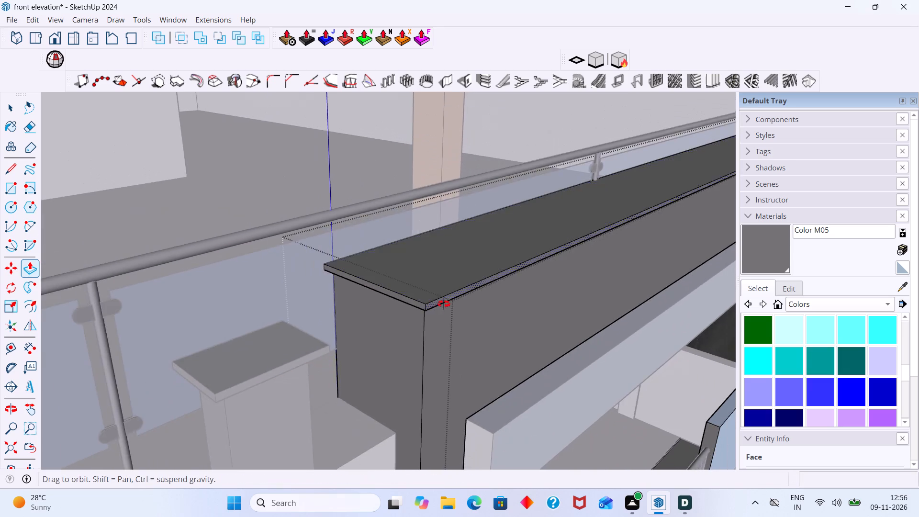
middle_click_drag(444, 304, 494, 328)
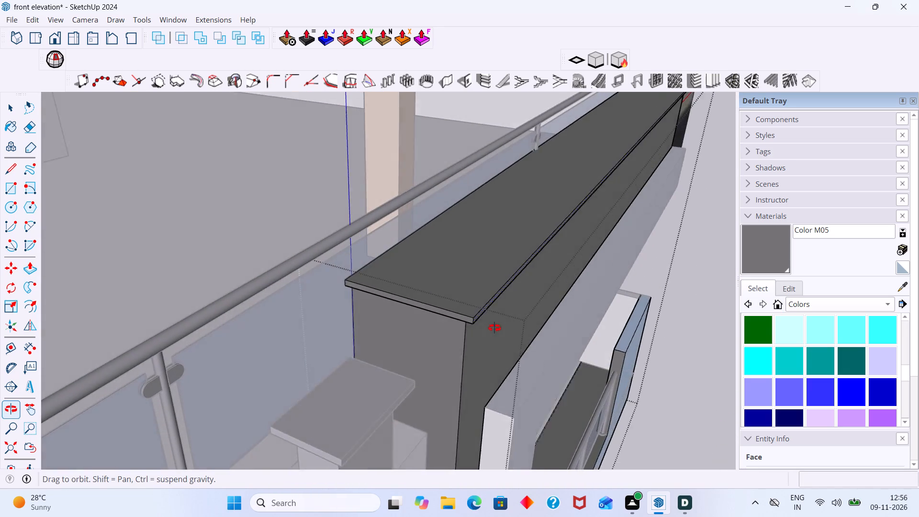
middle_click_drag(494, 328, 486, 328)
scroll(540, 283, "down", 8)
middle_click_drag(618, 200, 493, 208)
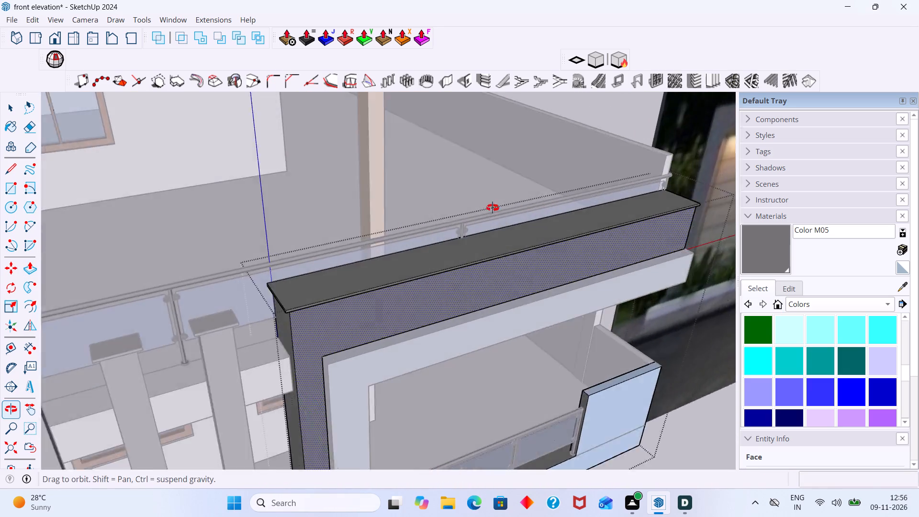
middle_click_drag(493, 208, 463, 216)
middle_click_drag(663, 204, 512, 223)
middle_click_drag(572, 303, 544, 282)
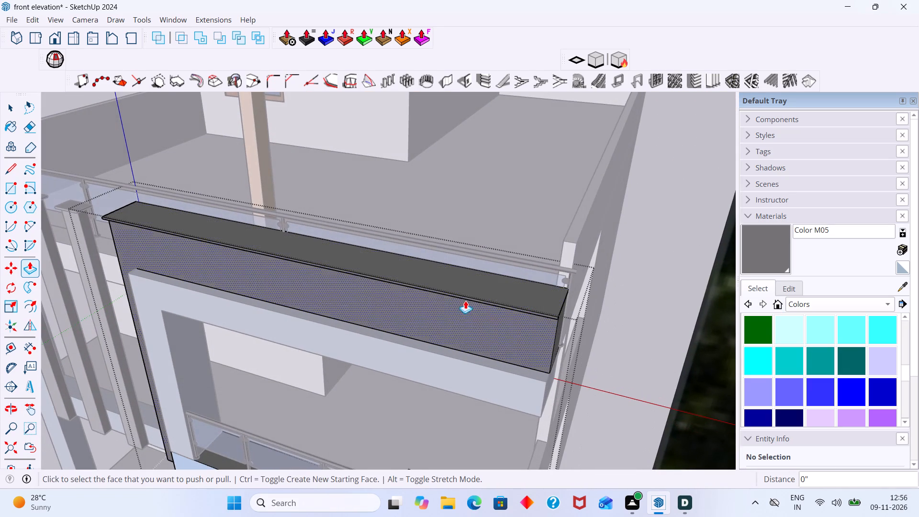
middle_click_drag(605, 289, 580, 269)
middle_click_drag(538, 298, 530, 242)
scroll(511, 152, "up", 6)
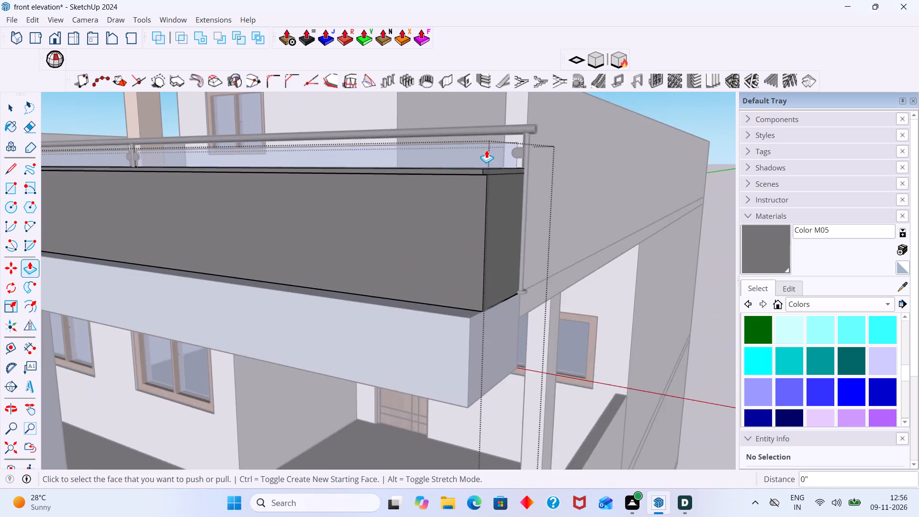
scroll(486, 150, "up", 3)
middle_click_drag(482, 168, 480, 103)
scroll(482, 134, "up", 6)
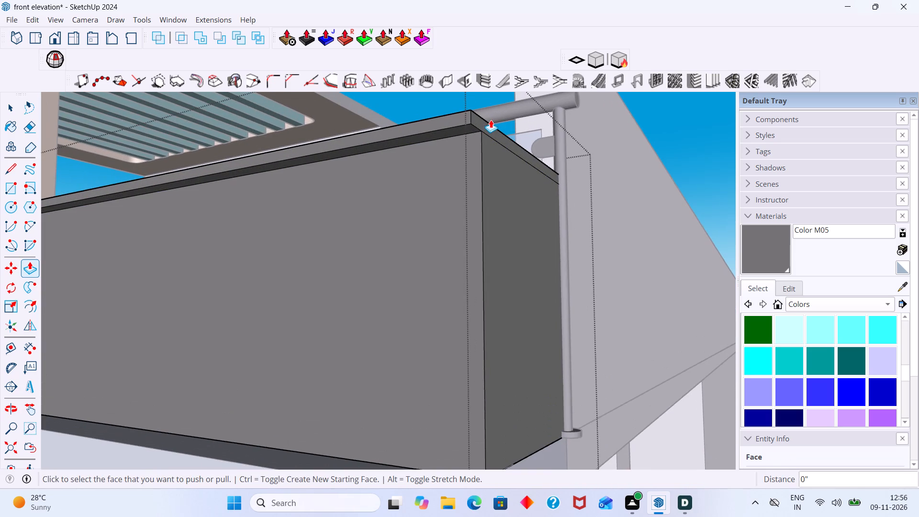
scroll(488, 126, "up", 1)
middle_click_drag(488, 126, 471, 144)
double_click(471, 145)
key("space")
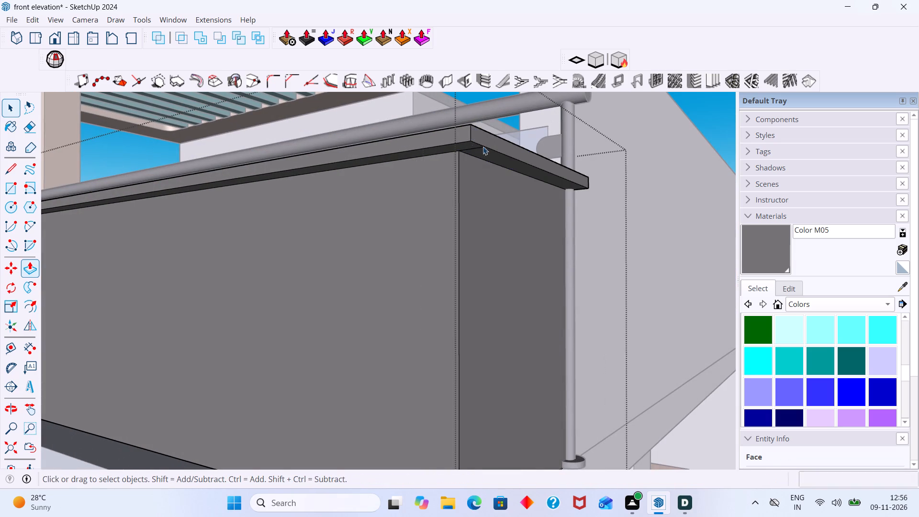
scroll(500, 153, "down", 11)
middle_click_drag(483, 255, 507, 350)
scroll(506, 351, "up", 2)
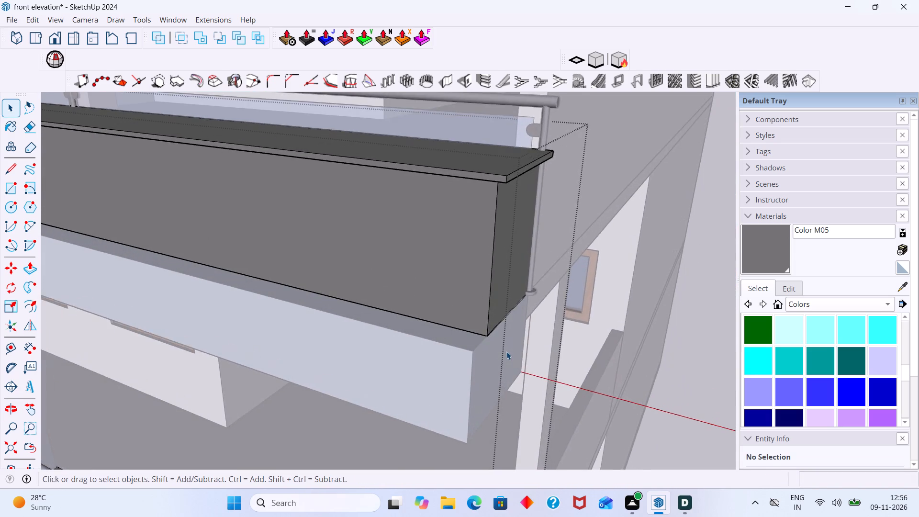
scroll(506, 350, "down", 2)
scroll(544, 239, "up", 4)
scroll(525, 285, "down", 8)
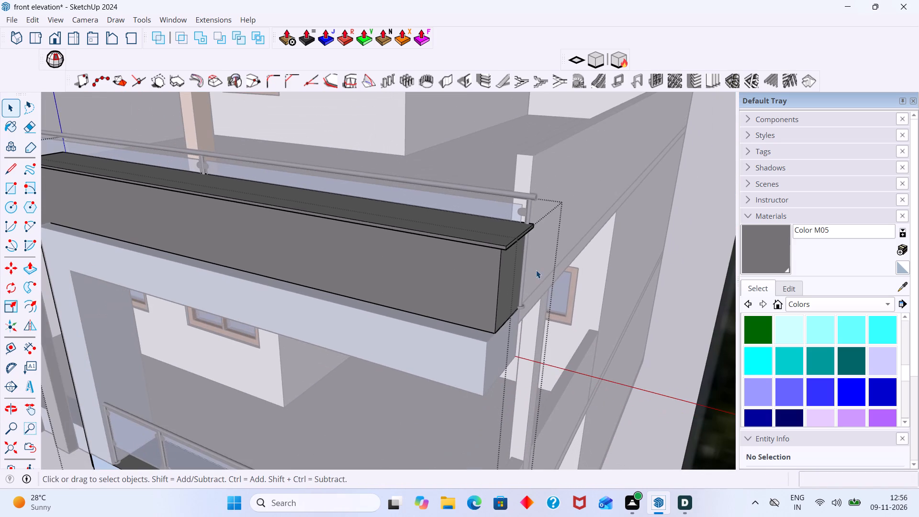
left_click(686, 358)
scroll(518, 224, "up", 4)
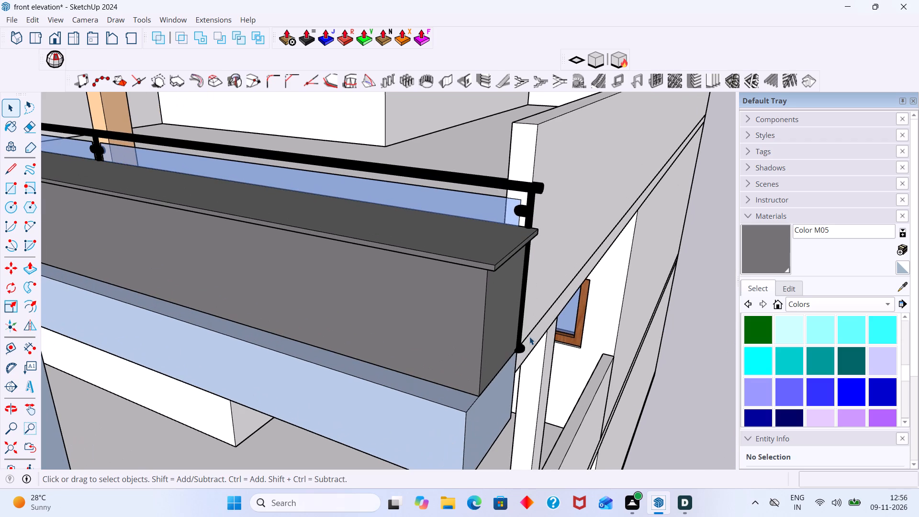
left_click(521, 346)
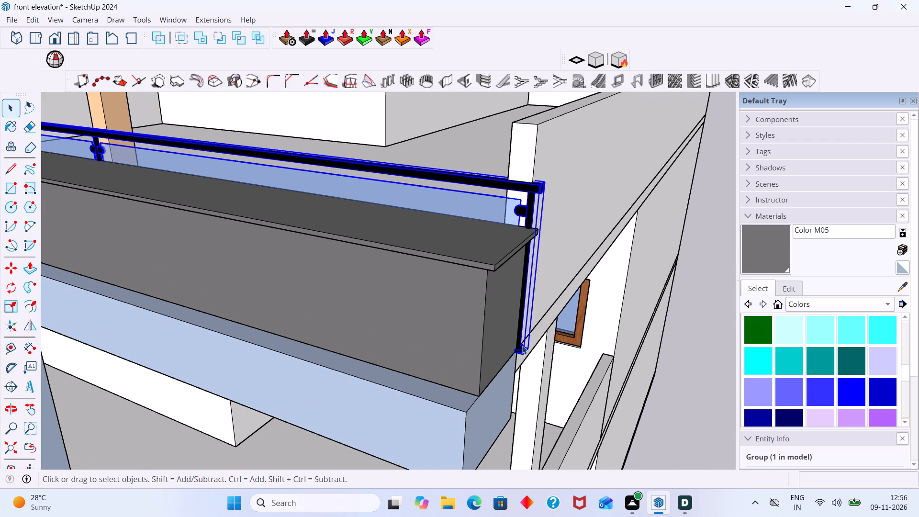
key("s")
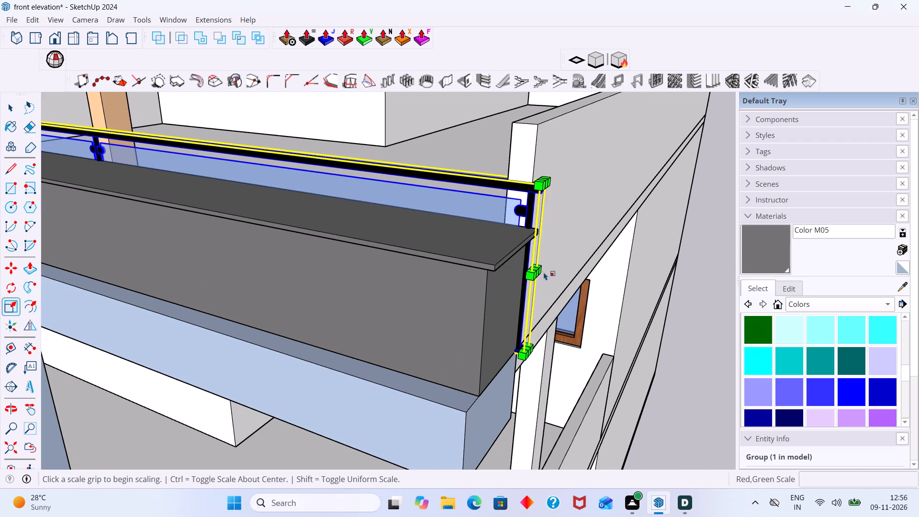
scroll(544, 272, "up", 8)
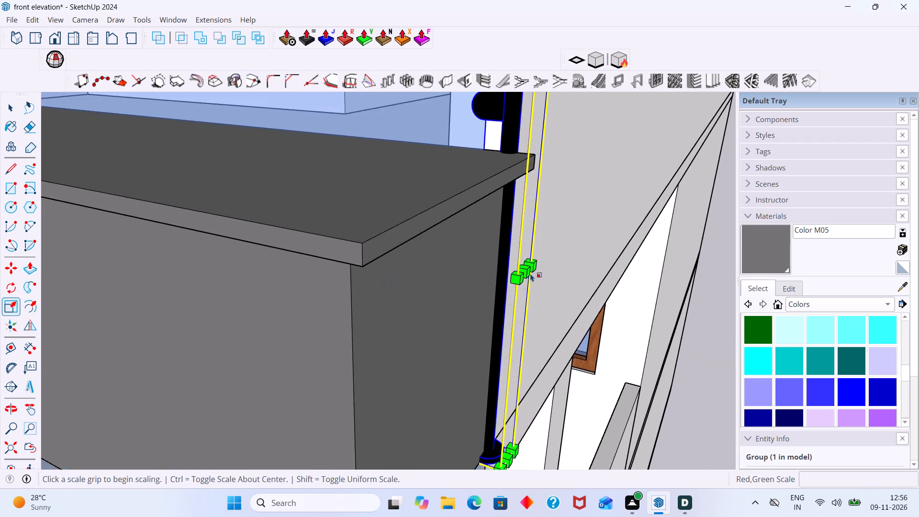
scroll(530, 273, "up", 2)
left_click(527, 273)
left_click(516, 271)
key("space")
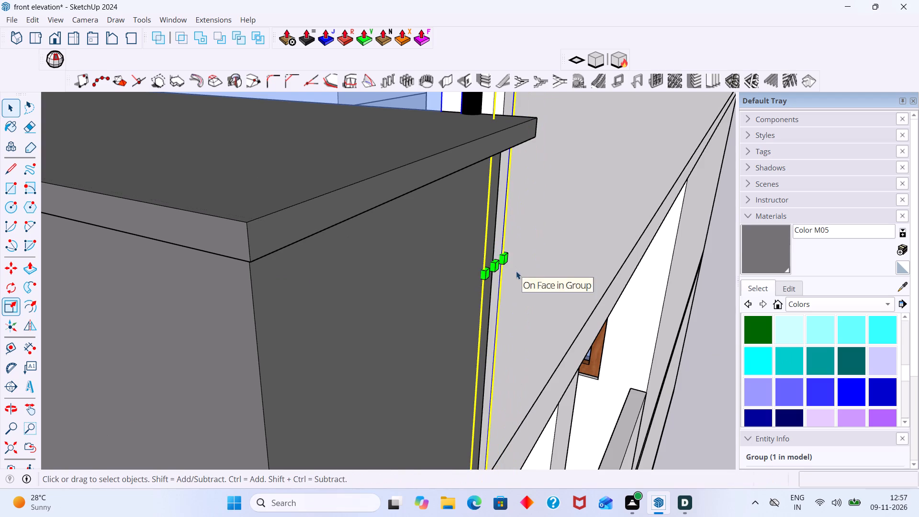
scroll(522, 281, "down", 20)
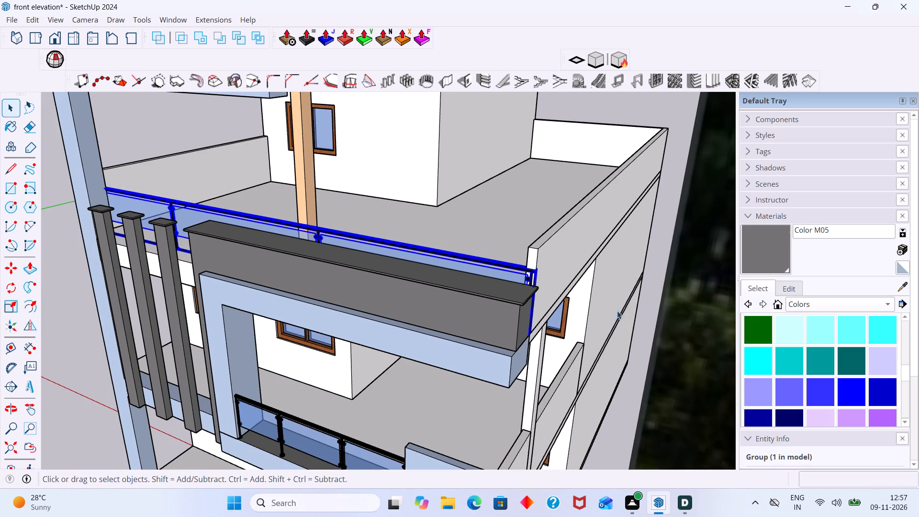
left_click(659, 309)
Scale the glass railing behind the grey balcony frame shorter so its end meets the inner edge of the side parapet wall.
scroll(538, 269, "up", 8)
middle_click_drag(535, 269, 574, 282)
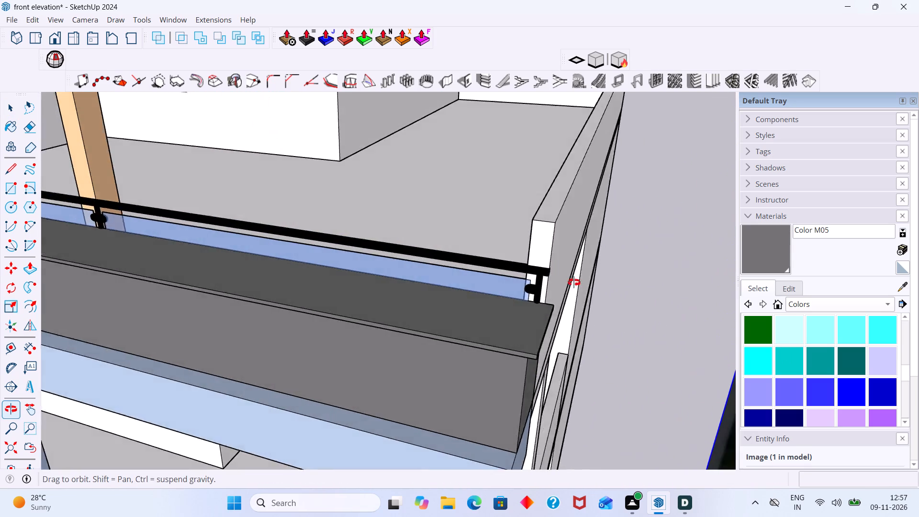
middle_click_drag(574, 282, 630, 282)
scroll(555, 271, "up", 3)
middle_click_drag(549, 259, 509, 261)
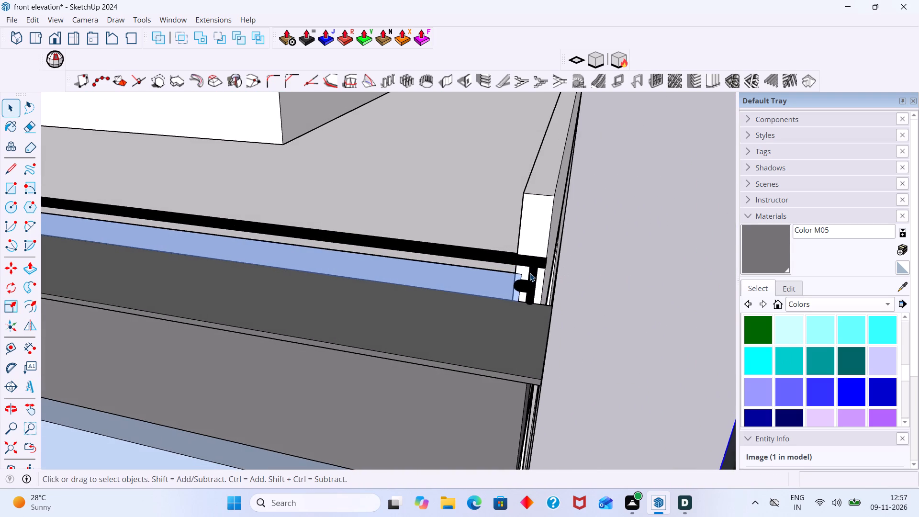
left_click(532, 272)
key("s")
middle_click_drag(555, 267, 529, 264)
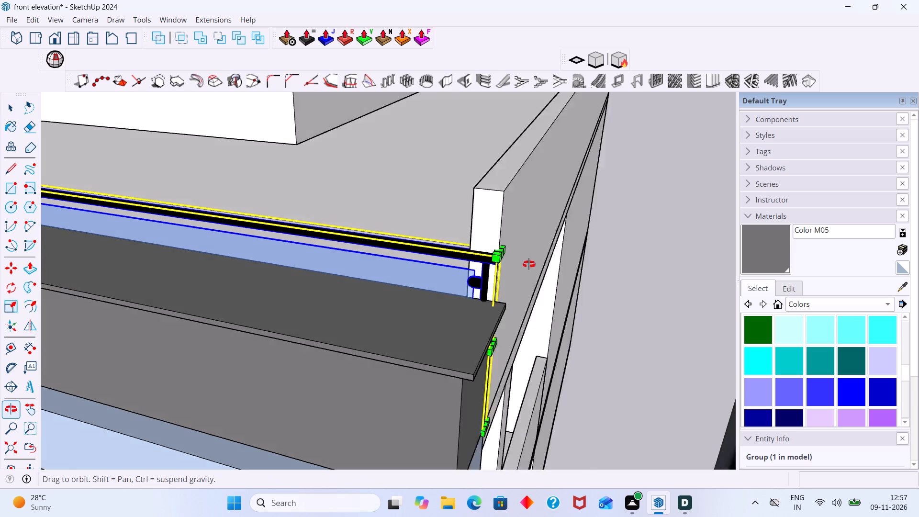
middle_click_drag(529, 264, 502, 264)
scroll(504, 264, "up", 1)
left_click(361, 247)
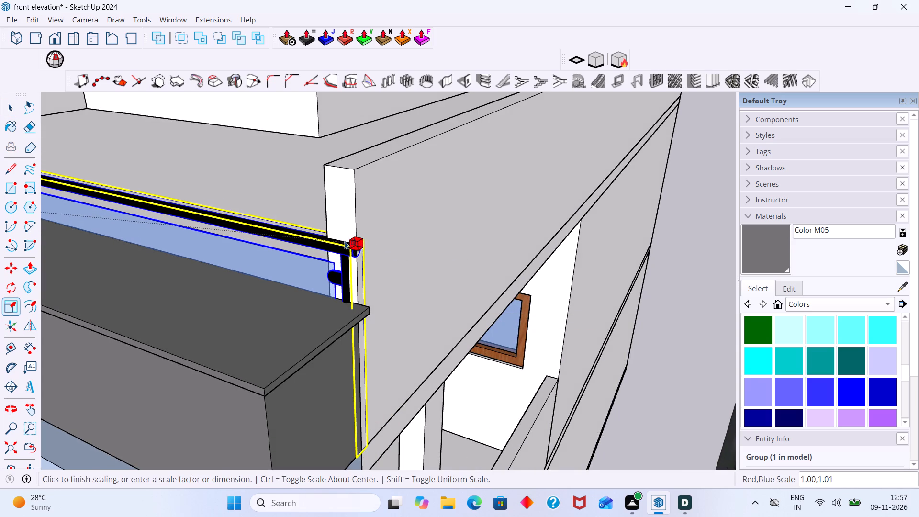
middle_click_drag(325, 236, 375, 241)
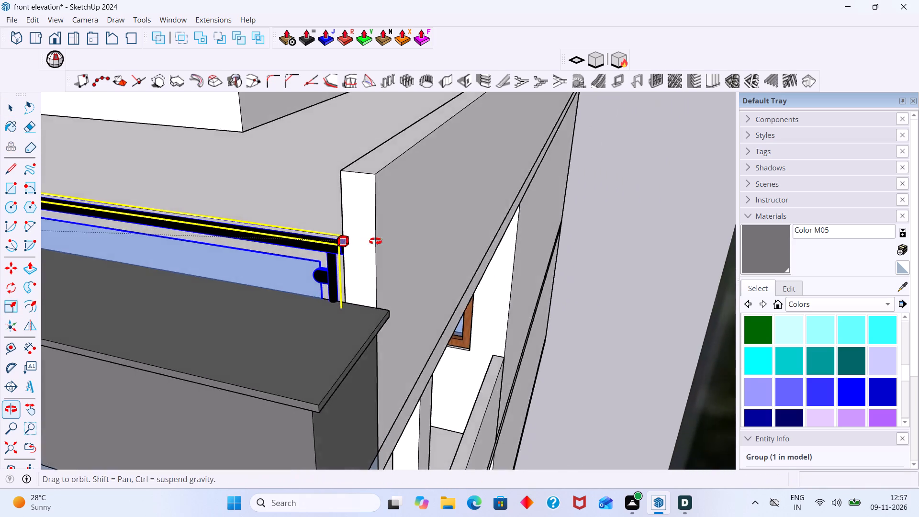
middle_click_drag(375, 241, 422, 242)
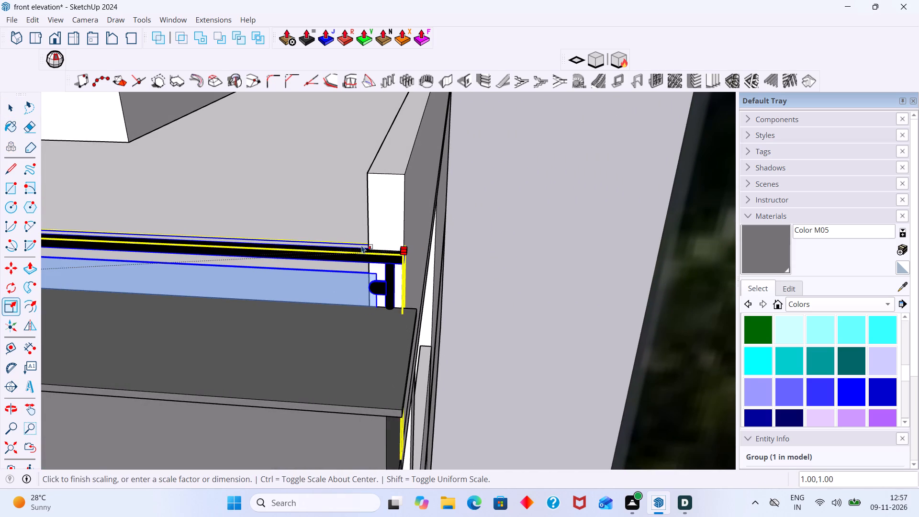
left_click(368, 244)
key("space")
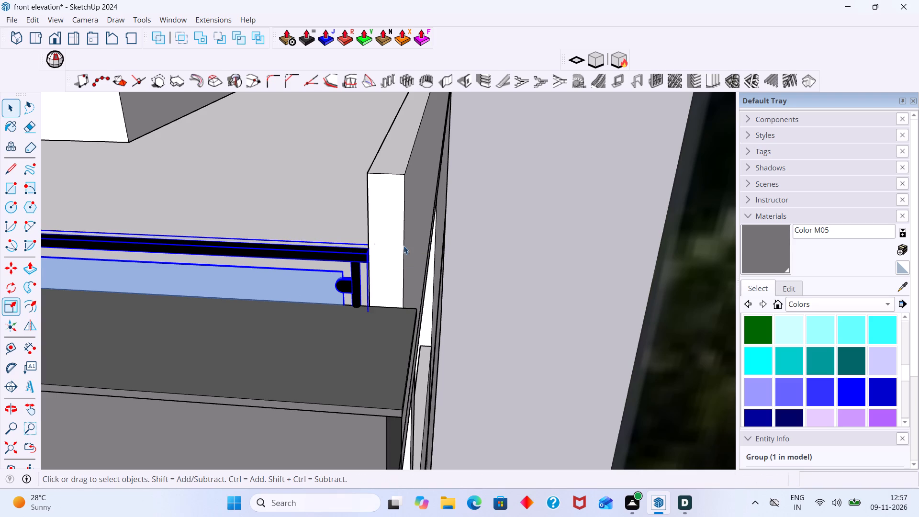
Check how the upper glass railing meets the side parapet wall and the light blue column beside the grey fins.
left_click(465, 242)
scroll(460, 242, "down", 7)
scroll(439, 253, "up", 13)
middle_click_drag(443, 241, 494, 241)
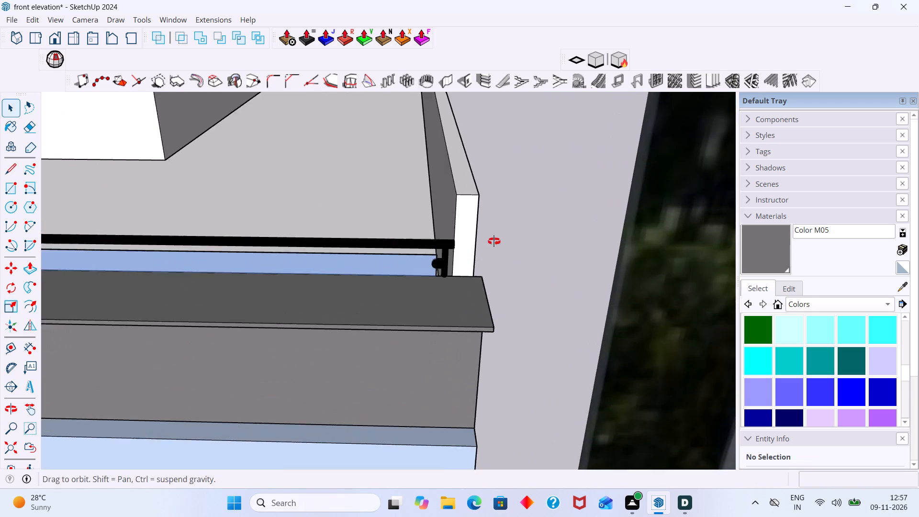
middle_click_drag(494, 241, 511, 241)
scroll(505, 244, "down", 11)
middle_click_drag(351, 271, 428, 271)
scroll(337, 292, "up", 6)
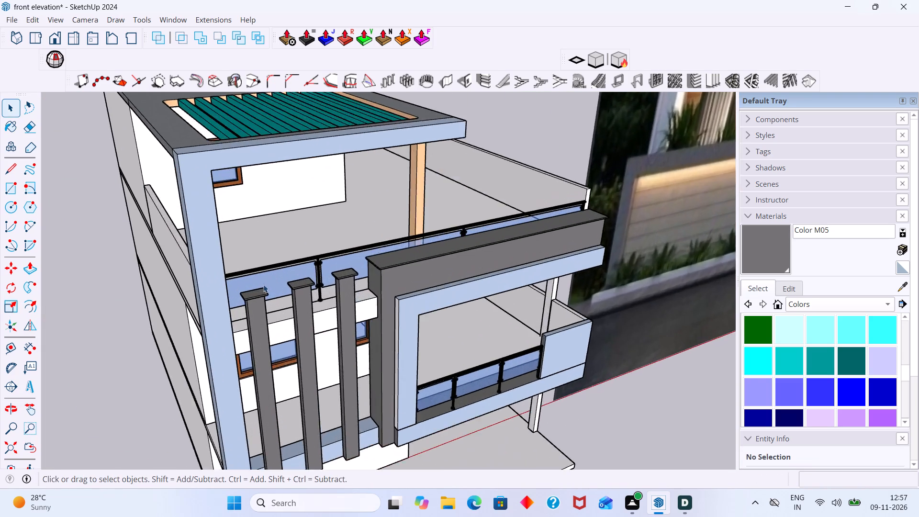
scroll(263, 284, "up", 8)
middle_click_drag(211, 290, 99, 292)
middle_click_drag(154, 262, 177, 267)
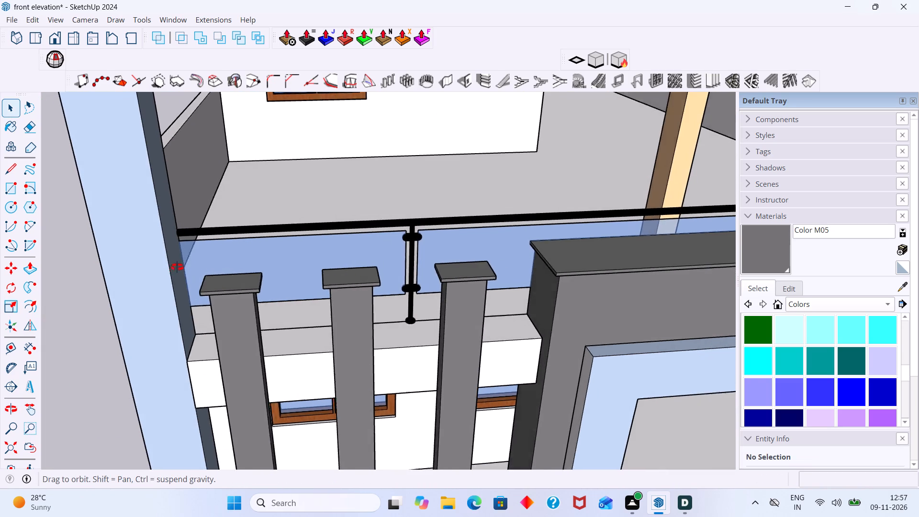
middle_click_drag(177, 267, 269, 269)
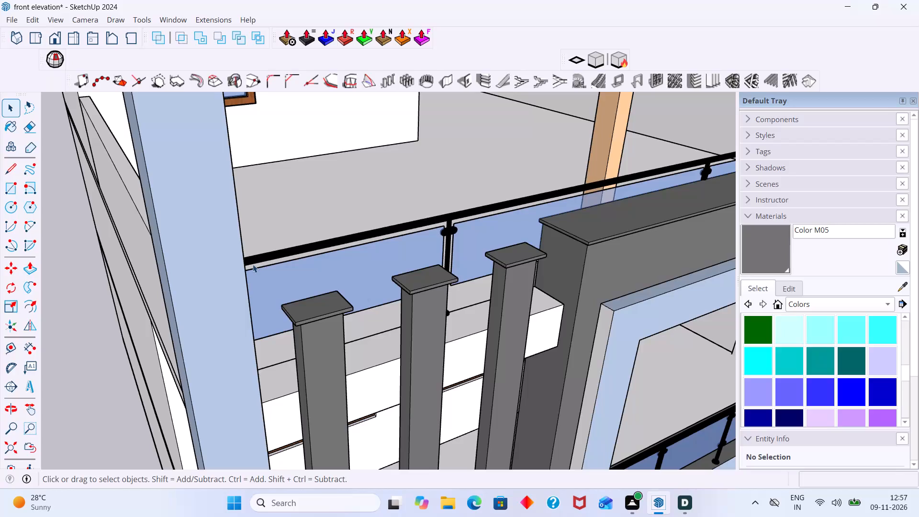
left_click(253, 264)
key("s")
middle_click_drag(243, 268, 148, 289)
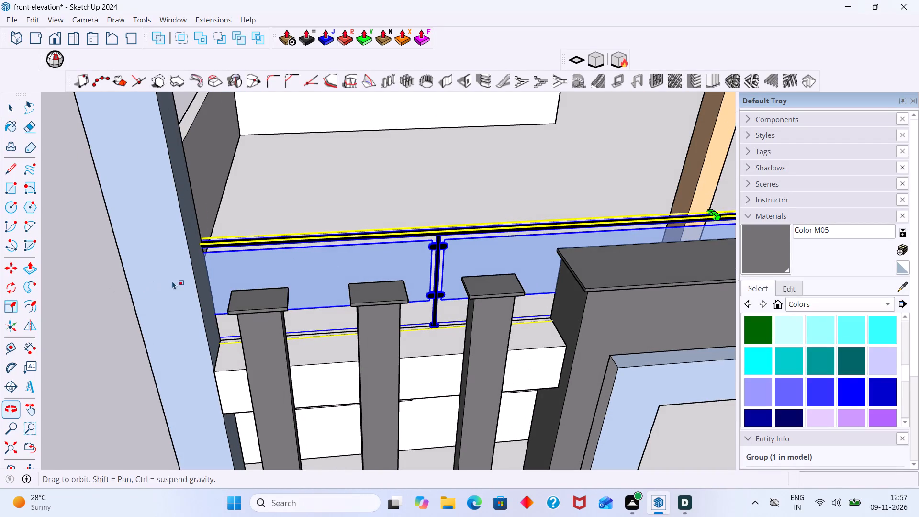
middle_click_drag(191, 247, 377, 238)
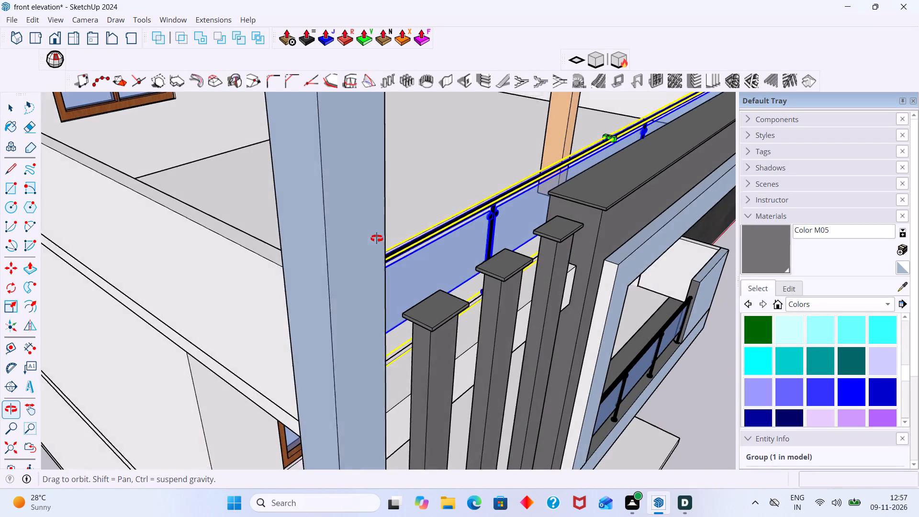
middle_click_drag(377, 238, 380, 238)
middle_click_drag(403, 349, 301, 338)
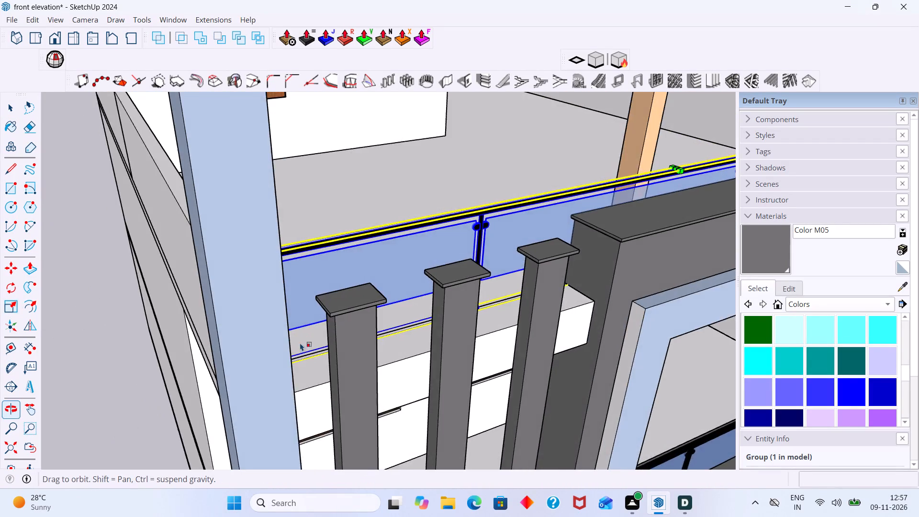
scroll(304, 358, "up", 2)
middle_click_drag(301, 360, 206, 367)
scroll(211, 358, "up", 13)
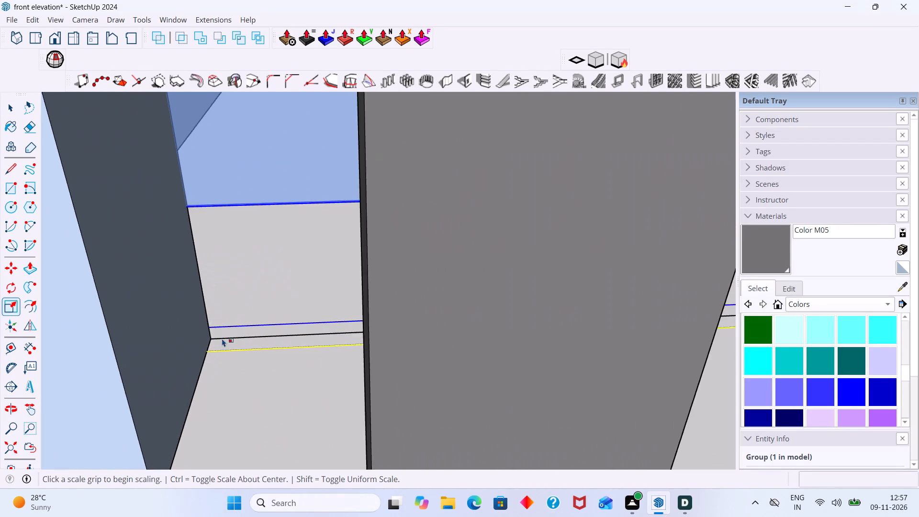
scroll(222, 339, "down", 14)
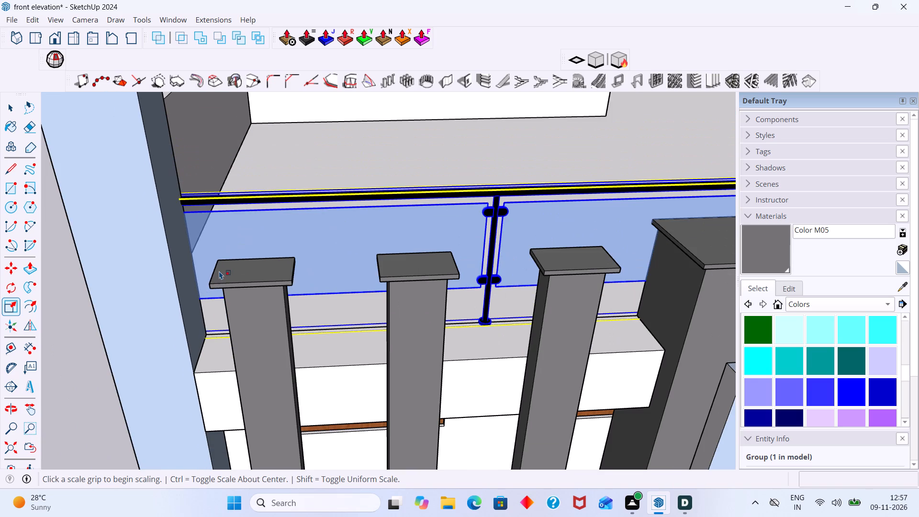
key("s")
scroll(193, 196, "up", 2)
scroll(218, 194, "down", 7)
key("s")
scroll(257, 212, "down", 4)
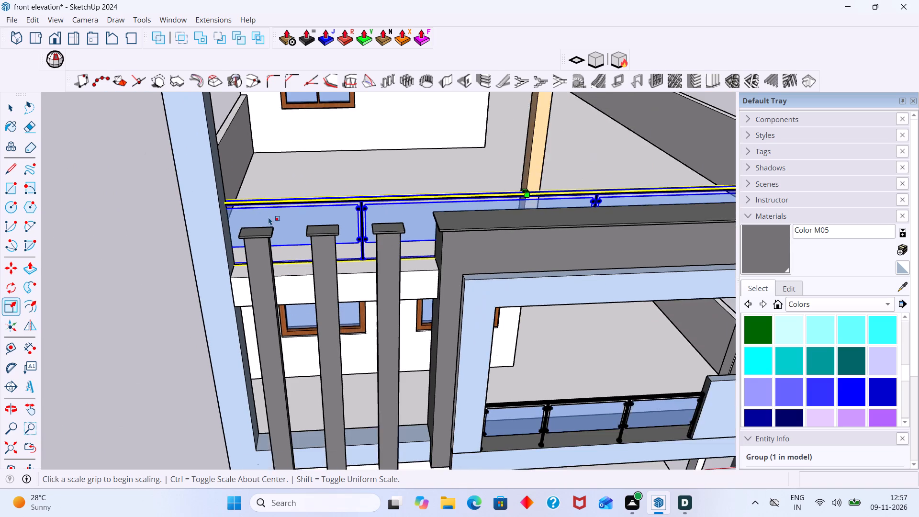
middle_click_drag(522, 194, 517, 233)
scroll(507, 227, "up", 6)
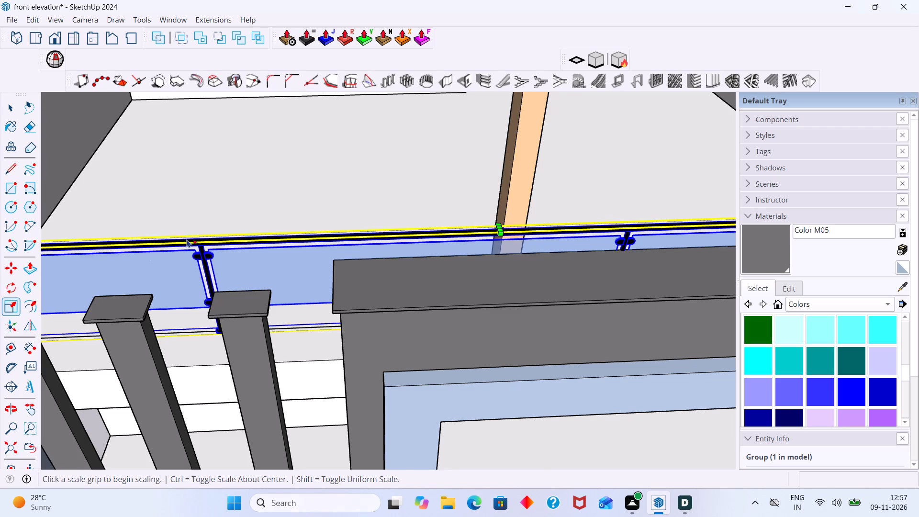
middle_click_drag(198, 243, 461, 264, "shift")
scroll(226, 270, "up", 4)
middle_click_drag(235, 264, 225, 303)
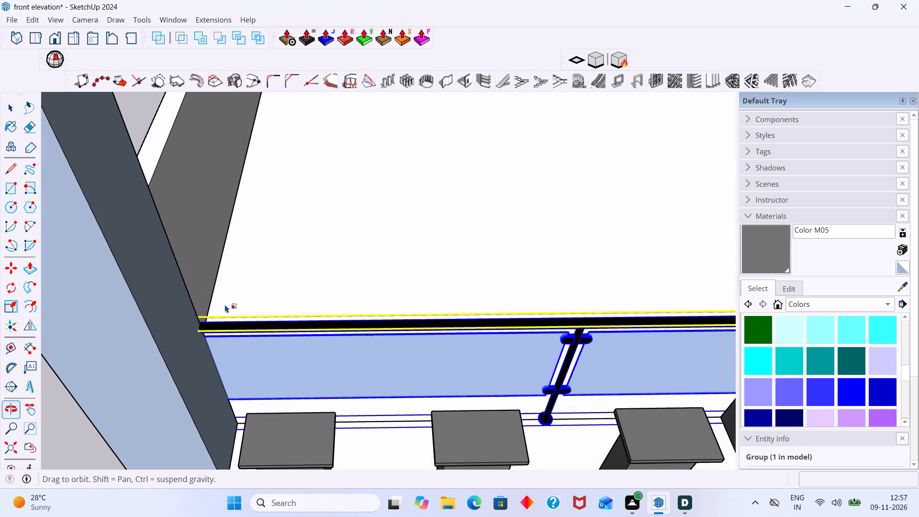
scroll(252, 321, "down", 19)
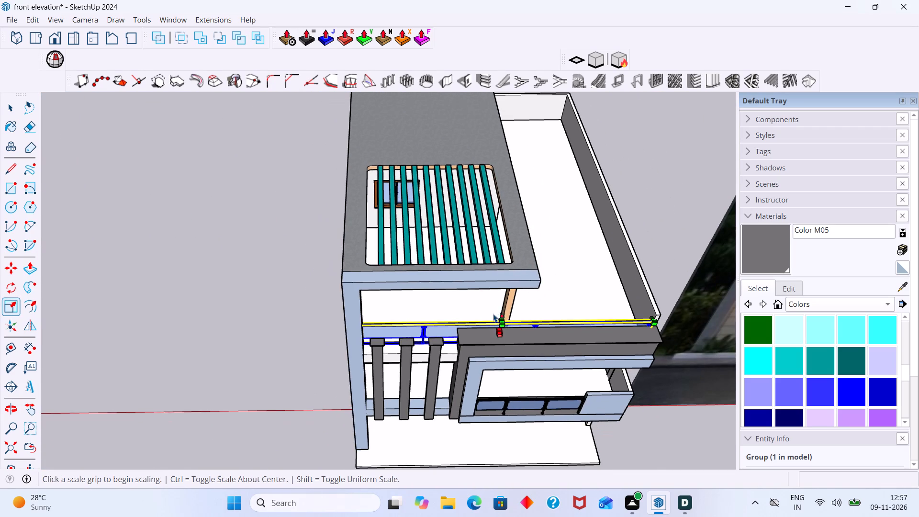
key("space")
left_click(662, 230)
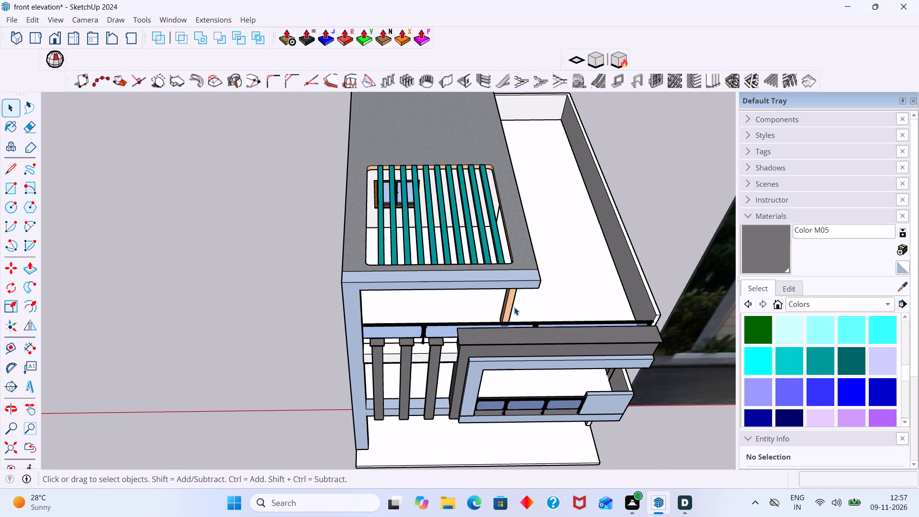
Examine the upper railing, capped grey fins and balcony frame together from the front and the fin side.
middle_click_drag(509, 316, 516, 234)
middle_click_drag(516, 295, 527, 233)
scroll(417, 257, "up", 2)
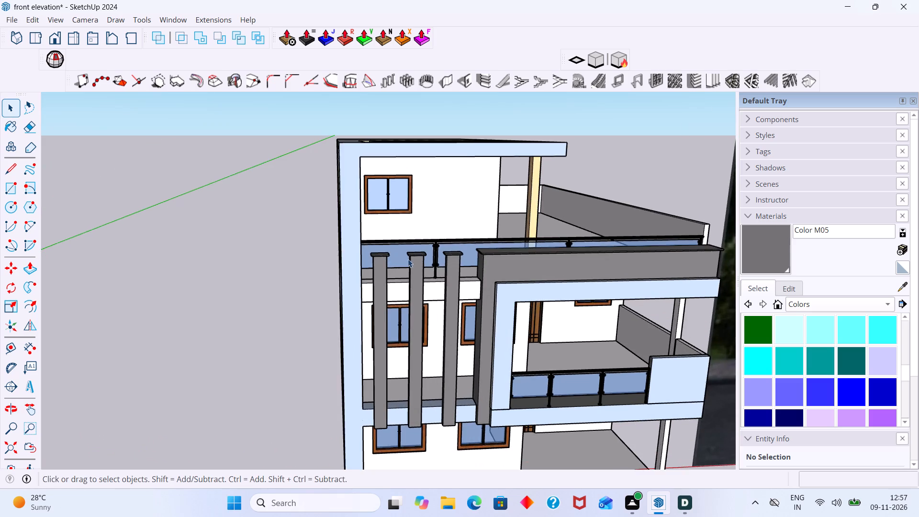
scroll(408, 259, "down", 4)
middle_click_drag(367, 266, 414, 270)
scroll(392, 264, "up", 6)
middle_click_drag(412, 253, 404, 277)
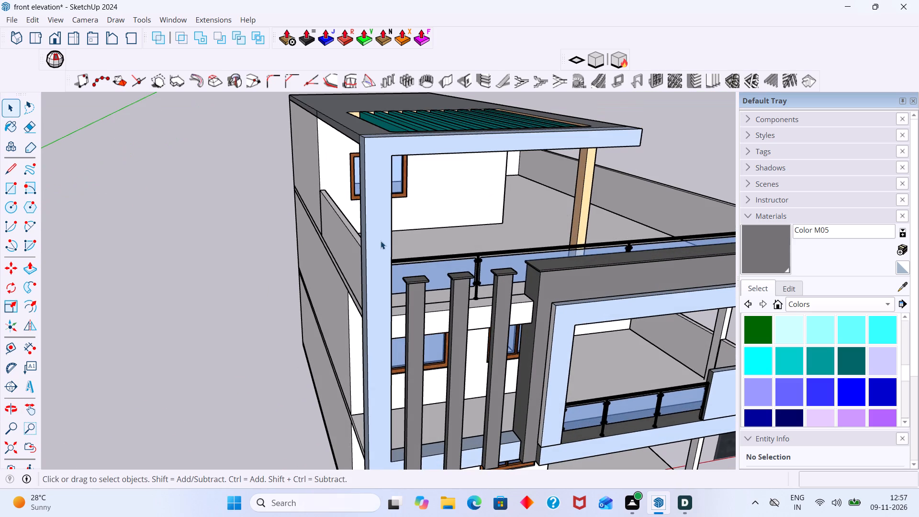
scroll(398, 267, "up", 4)
scroll(399, 274, "down", 12)
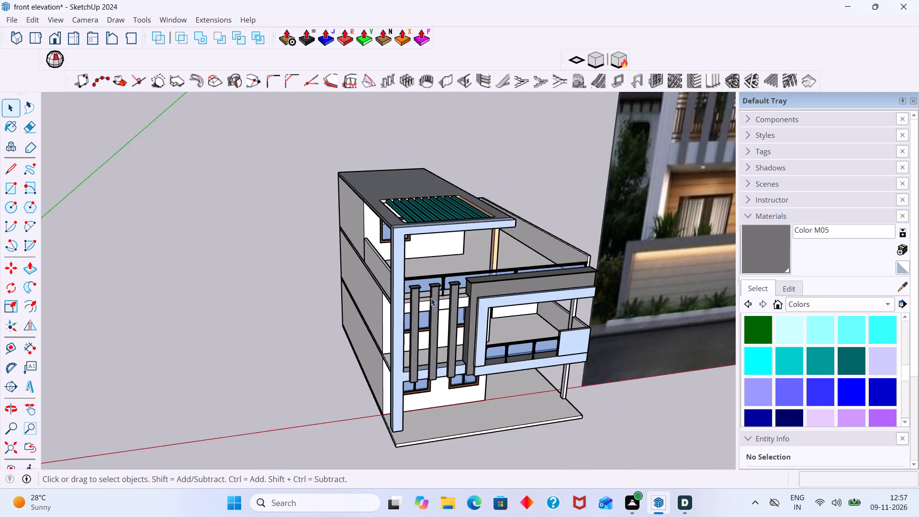
Compare the whole house model with the reference image, including the roof, balcony, ground floor porch and front boundary wall area.
scroll(431, 298, "down", 8)
left_click(537, 376)
scroll(572, 306, "down", 1)
middle_click_drag(571, 311, 567, 295)
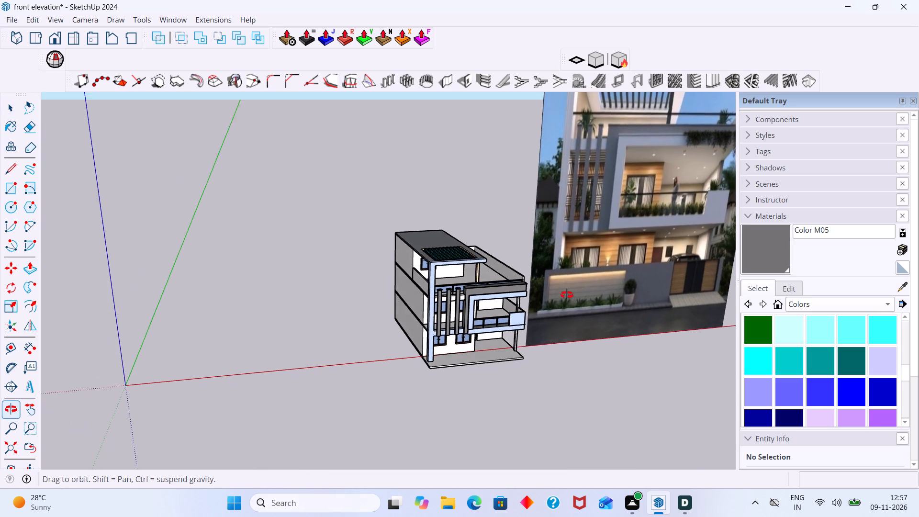
middle_click_drag(567, 295, 555, 302)
scroll(445, 355, "up", 3)
middle_click_drag(469, 340, 364, 346, "shift")
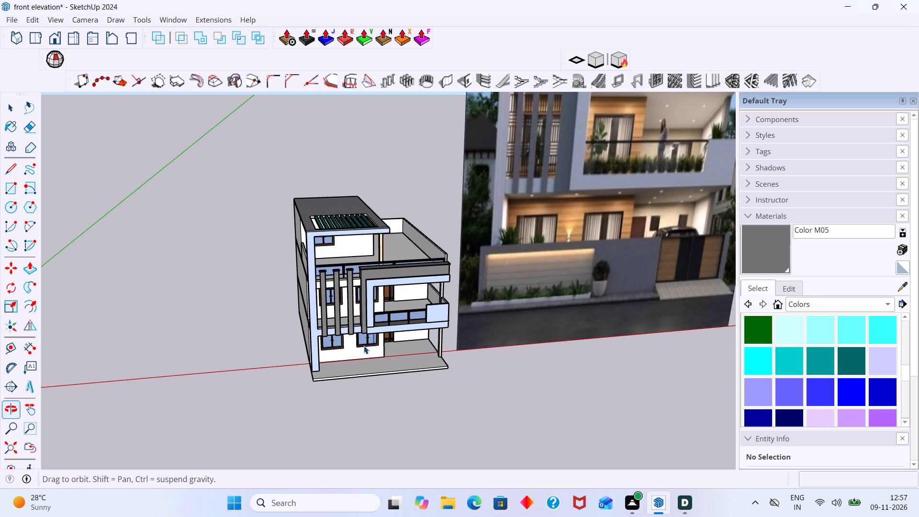
middle_click_drag(364, 346, 366, 347, "shift")
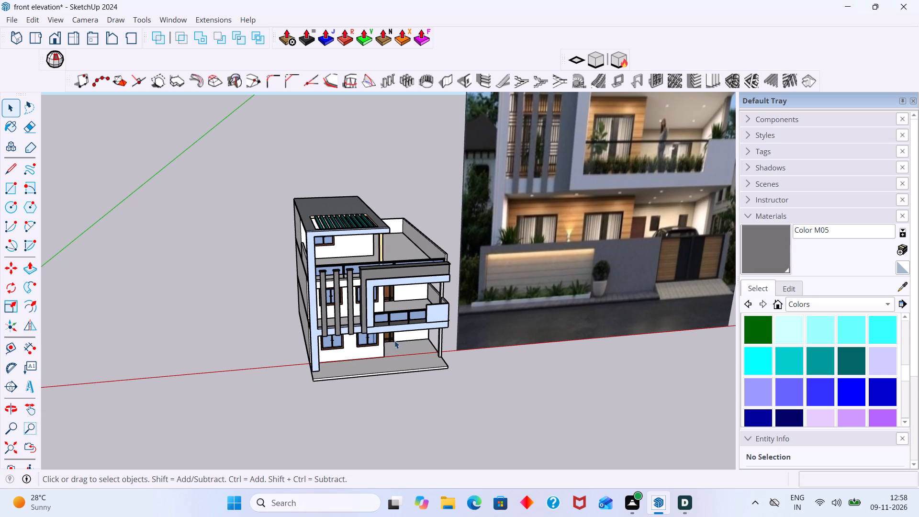
scroll(370, 340, "down", 4)
middle_click_drag(370, 339, 341, 392)
scroll(352, 333, "up", 4)
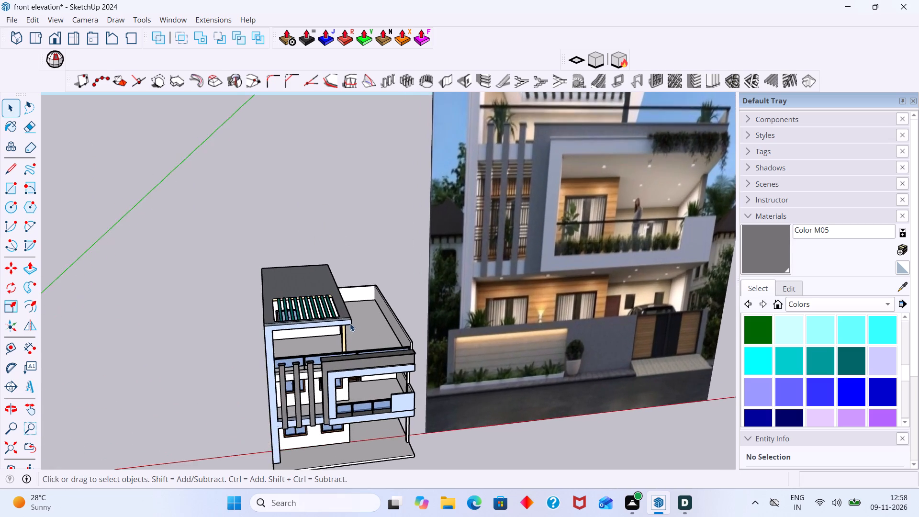
scroll(350, 323, "down", 2)
middle_click(347, 323)
scroll(373, 307, "down", 5)
middle_click_drag(364, 329, 365, 348)
scroll(342, 291, "up", 4)
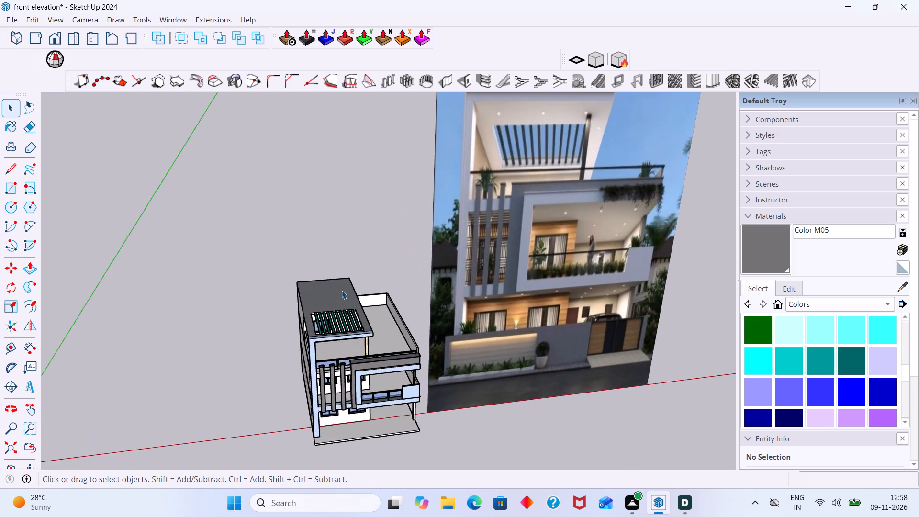
scroll(342, 291, "down", 5)
middle_click_drag(345, 310, 356, 281)
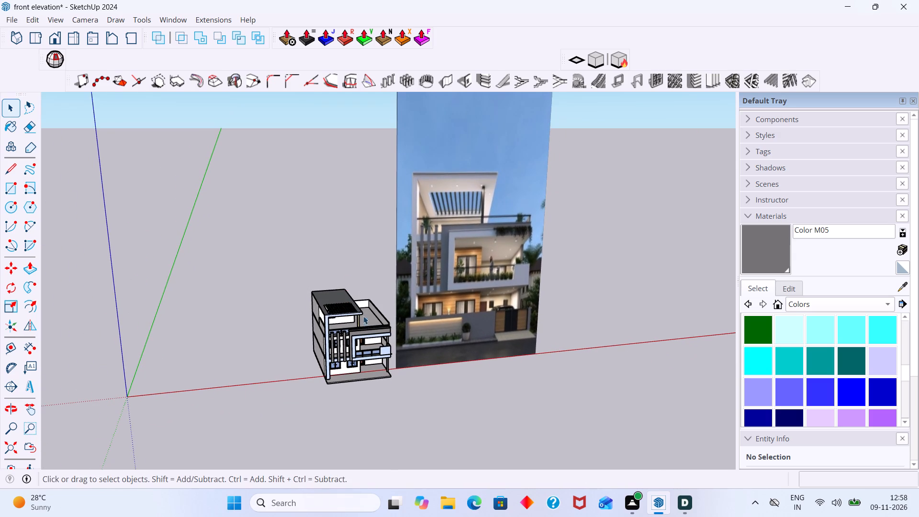
middle_click_drag(380, 325, 383, 341)
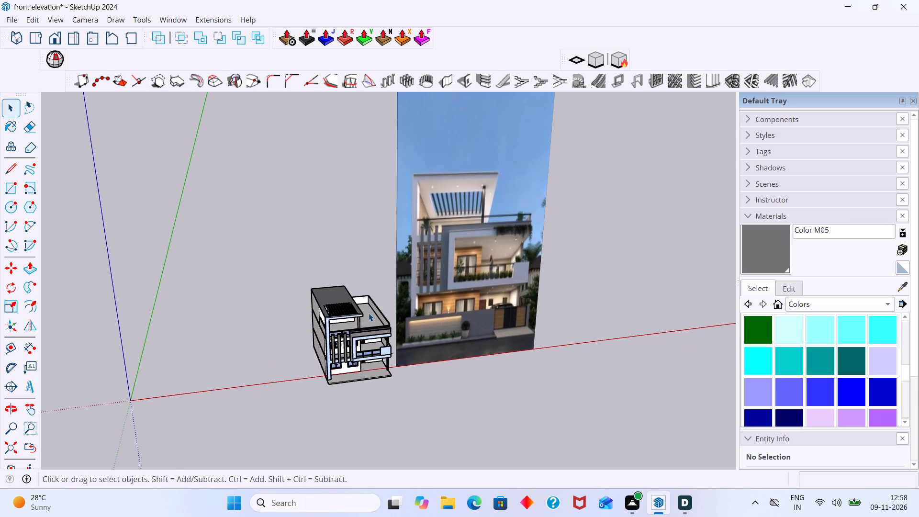
scroll(325, 317, "up", 7)
scroll(341, 316, "down", 2)
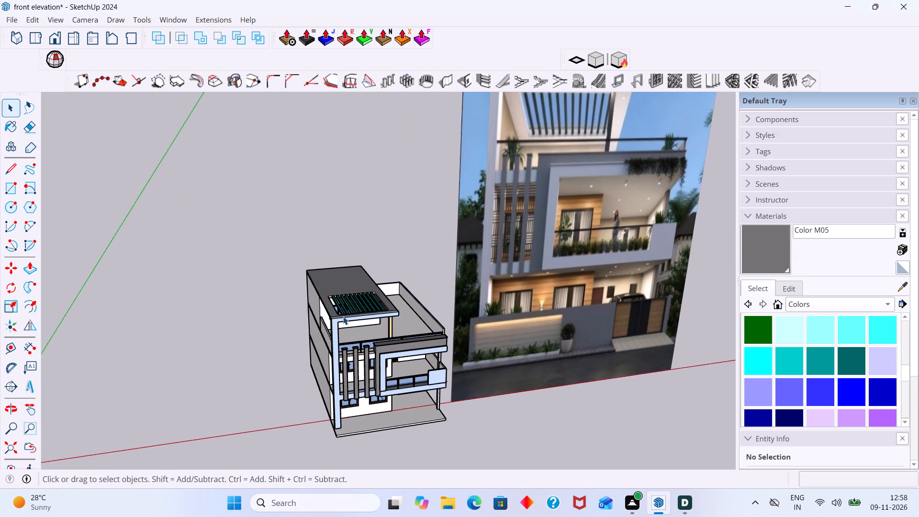
scroll(343, 316, "down", 1)
middle_click_drag(343, 312, 305, 383, "shift")
middle_click_drag(303, 374, 343, 383)
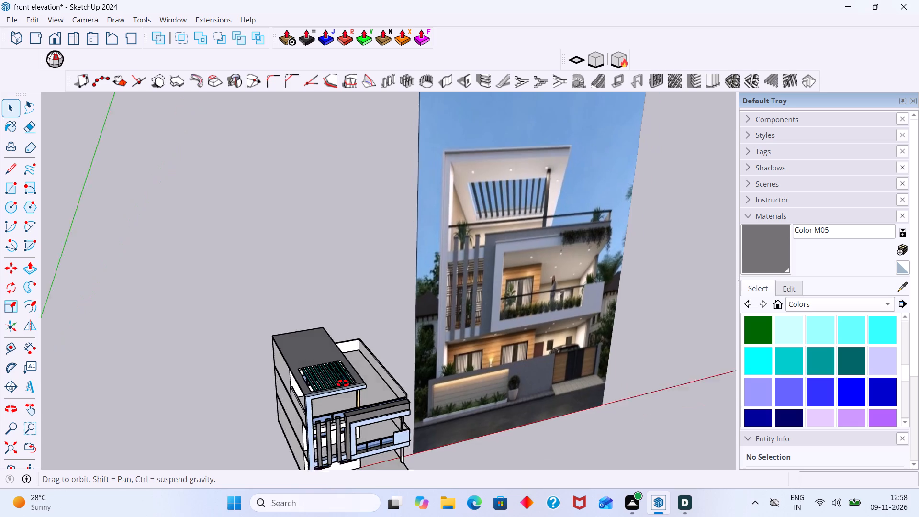
middle_click_drag(343, 383, 373, 264)
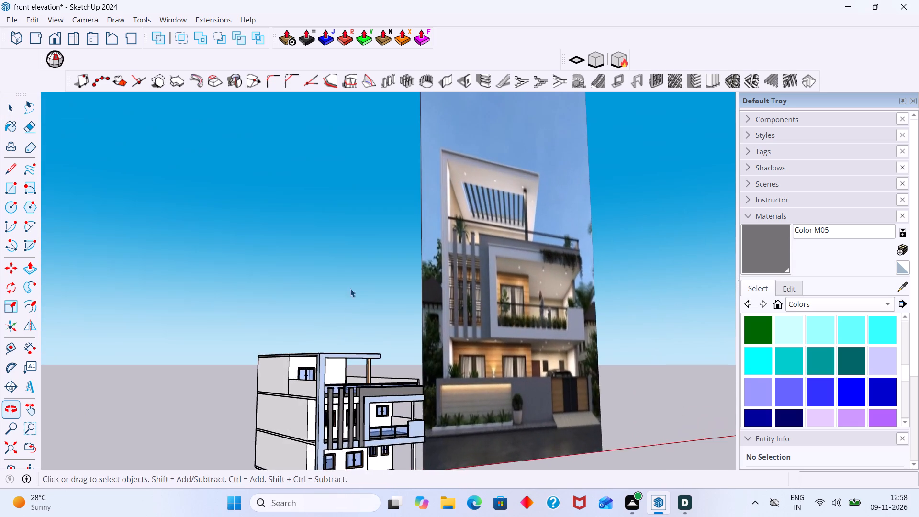
scroll(352, 343, "up", 2)
middle_click_drag(357, 354, 346, 267, "shift")
middle_click_drag(357, 305, 297, 309)
scroll(313, 313, "up", 1)
scroll(313, 313, "down", 4)
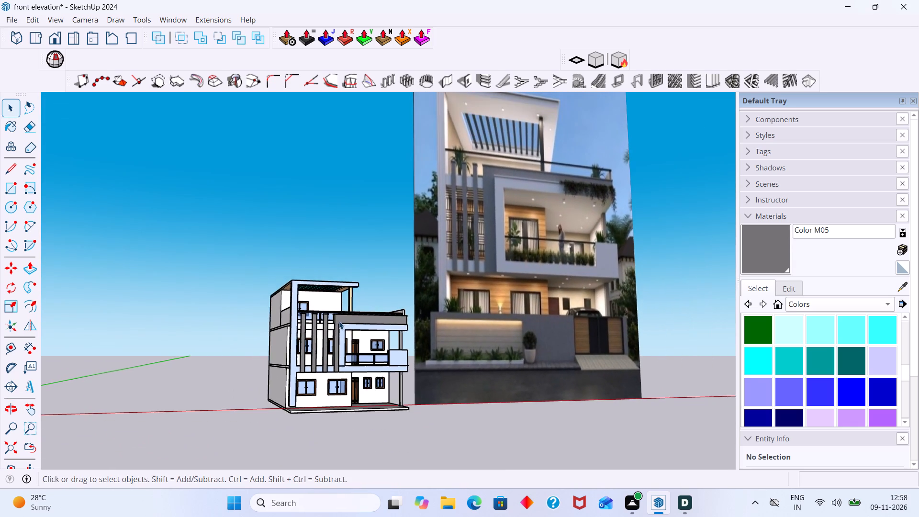
middle_click_drag(340, 320, 318, 325, "shift")
middle_click_drag(317, 331, 316, 339)
middle_click_drag(311, 307, 316, 274, "shift")
middle_click_drag(325, 307, 311, 331)
scroll(348, 348, "up", 4)
scroll(397, 354, "up", 1)
scroll(397, 354, "down", 2)
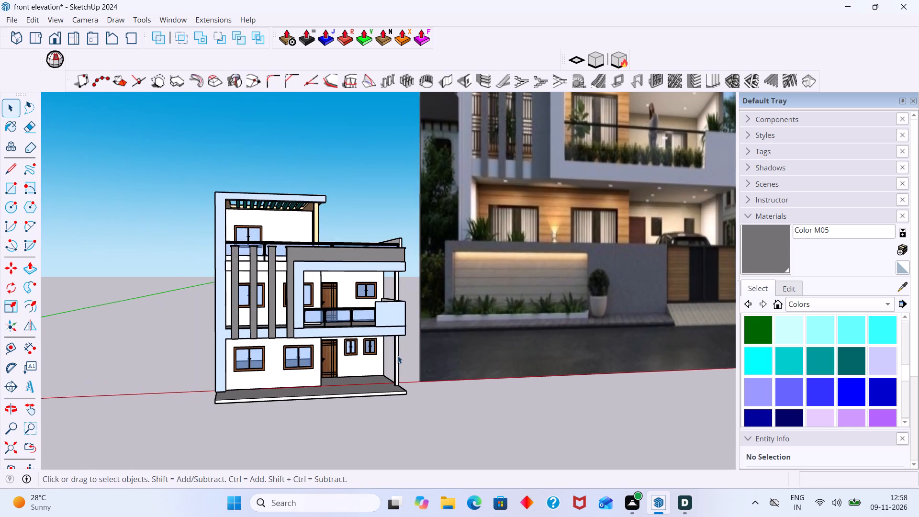
scroll(397, 355, "down", 2)
middle_click_drag(402, 337, 273, 356)
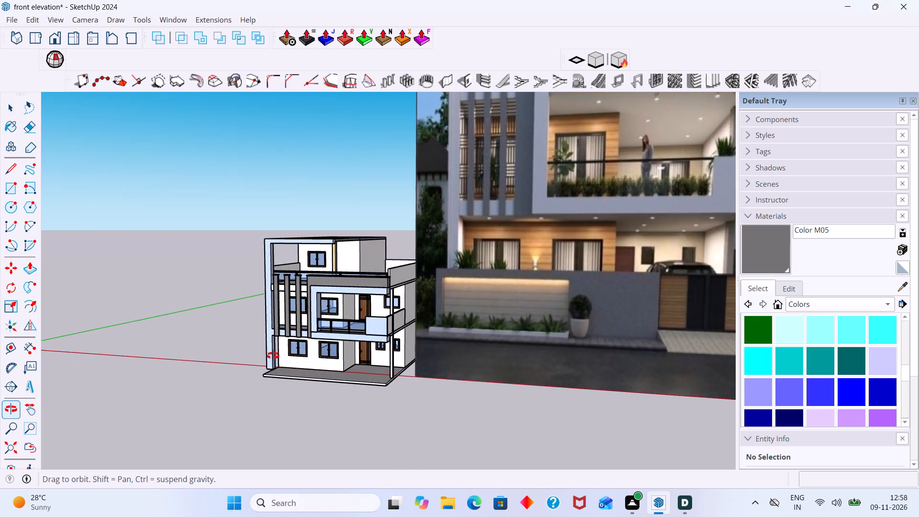
middle_click_drag(273, 356, 397, 370)
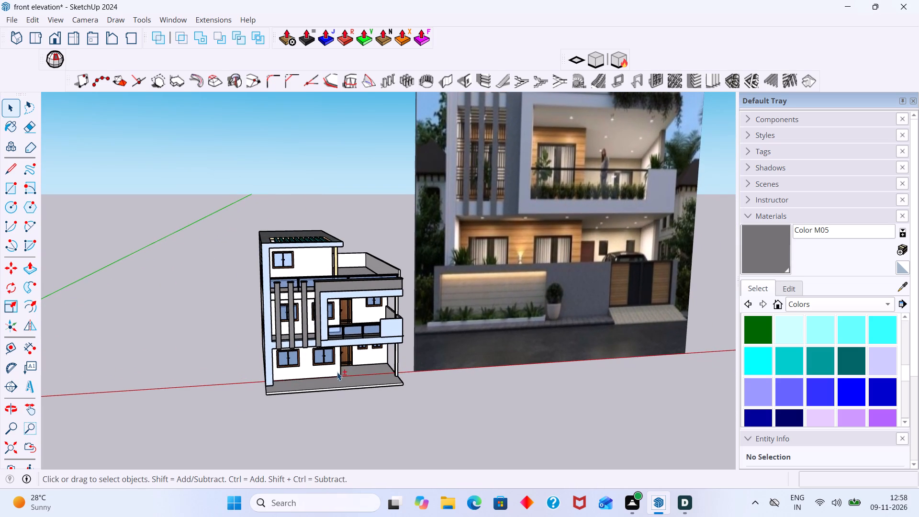
middle_click_drag(337, 372, 314, 342, "shift")
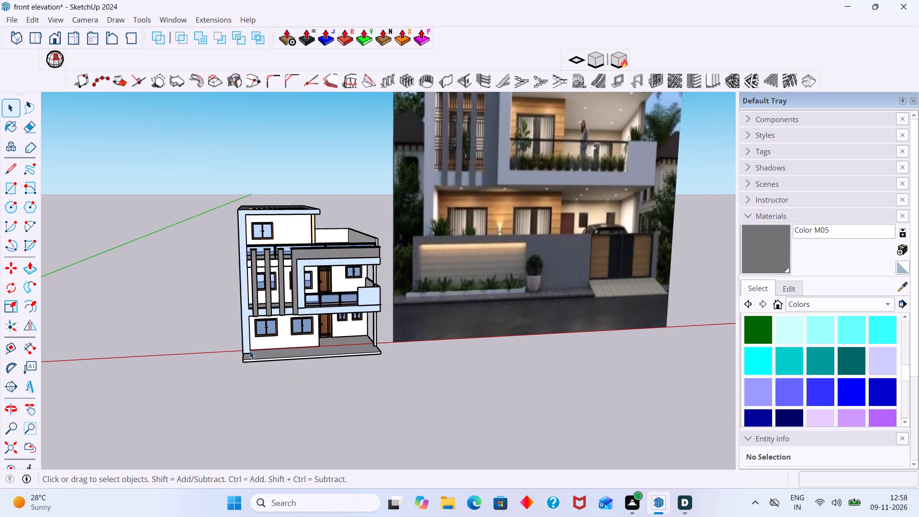
middle_click_drag(322, 338, 183, 348)
middle_click_drag(421, 334, 397, 334)
scroll(387, 333, "up", 8)
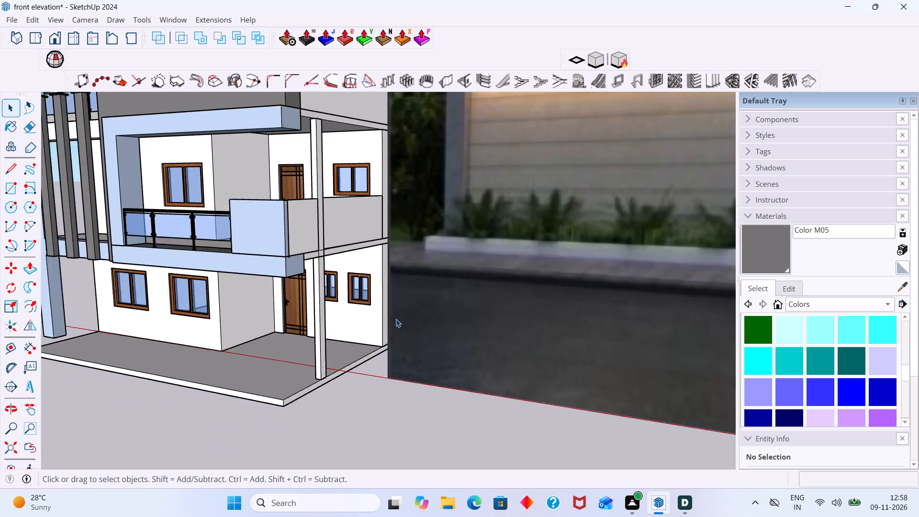
scroll(396, 319, "up", 7)
scroll(362, 364, "down", 6)
scroll(362, 362, "up", 1)
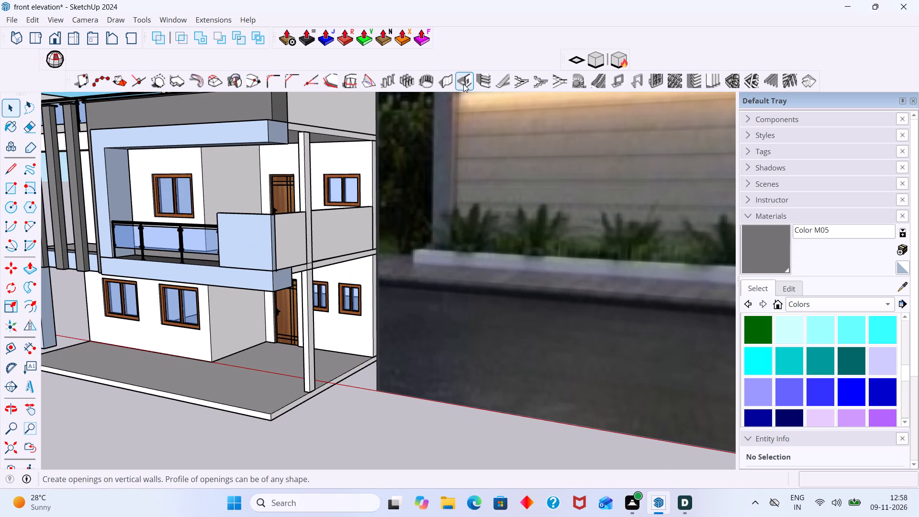
Build a 5" thick, 4' high wall about 16' long on the porch slab's side edge by the slim column, starting from its front corner.
left_click(449, 81)
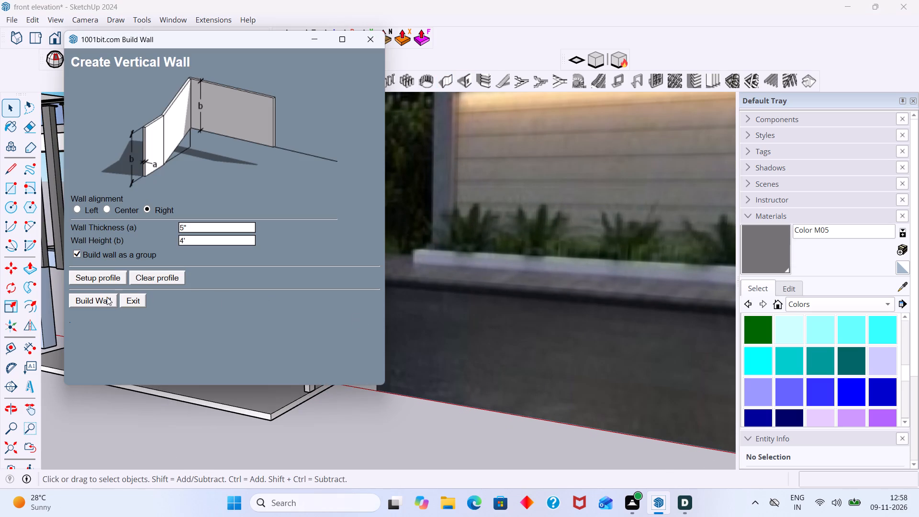
left_click(102, 302)
scroll(391, 358, "up", 5)
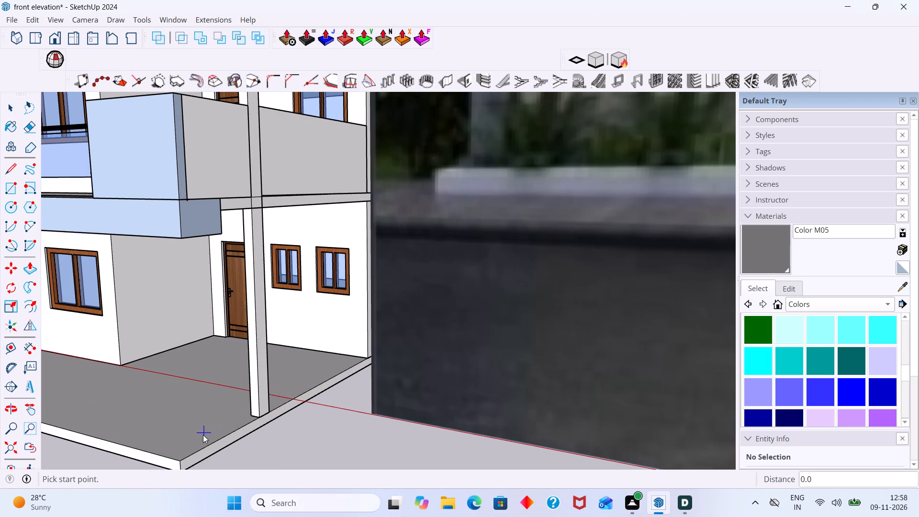
left_click(368, 356)
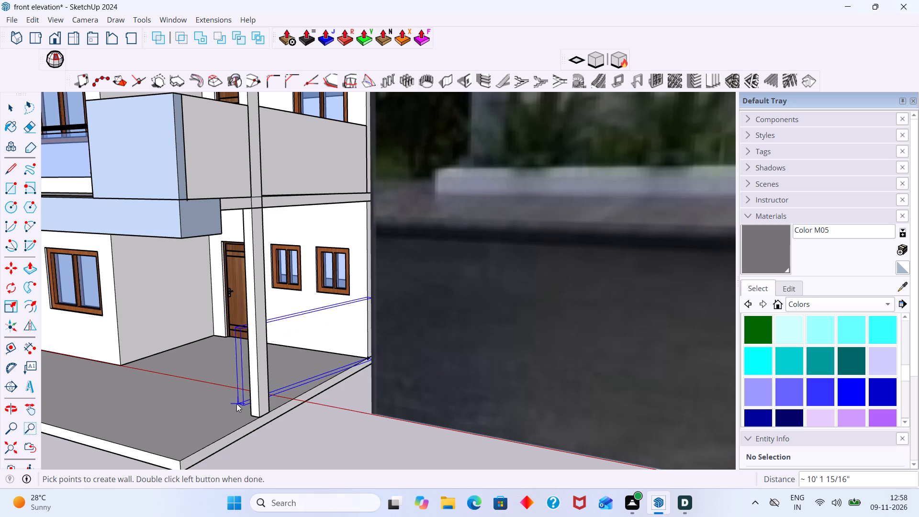
key("Escape")
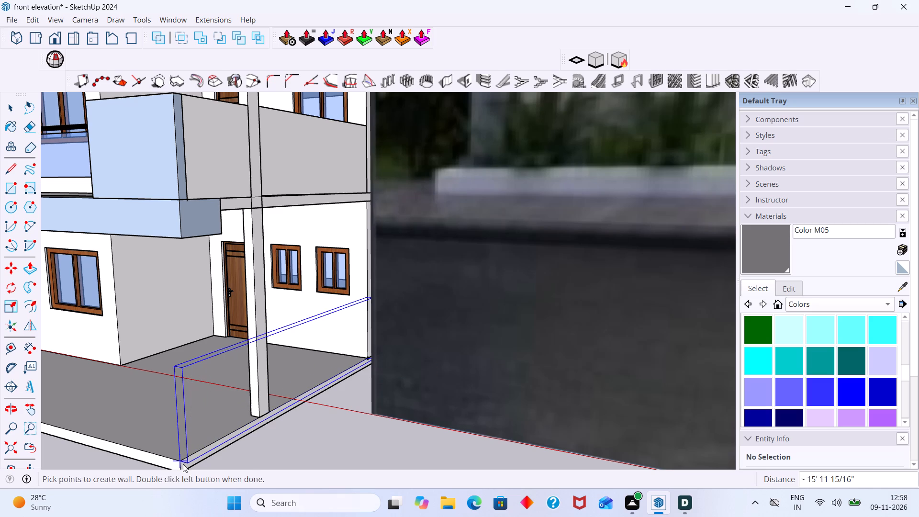
key("Escape")
left_click(180, 462)
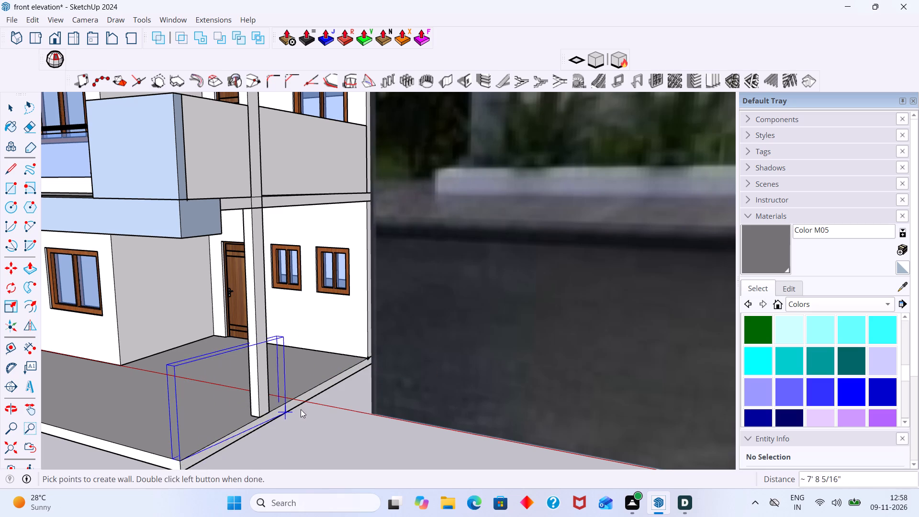
double_click(368, 356)
key("space")
middle_click_drag(301, 375, 338, 408)
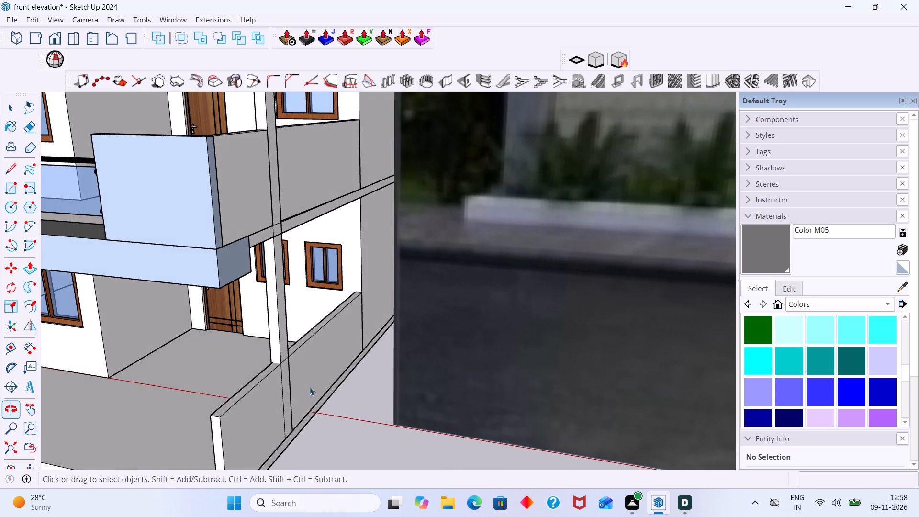
Inspect the overlap between the new side wall and the slim porch column by opening each group.
scroll(288, 377, "up", 5)
scroll(286, 372, "down", 8)
scroll(284, 390, "up", 5)
left_click(283, 390)
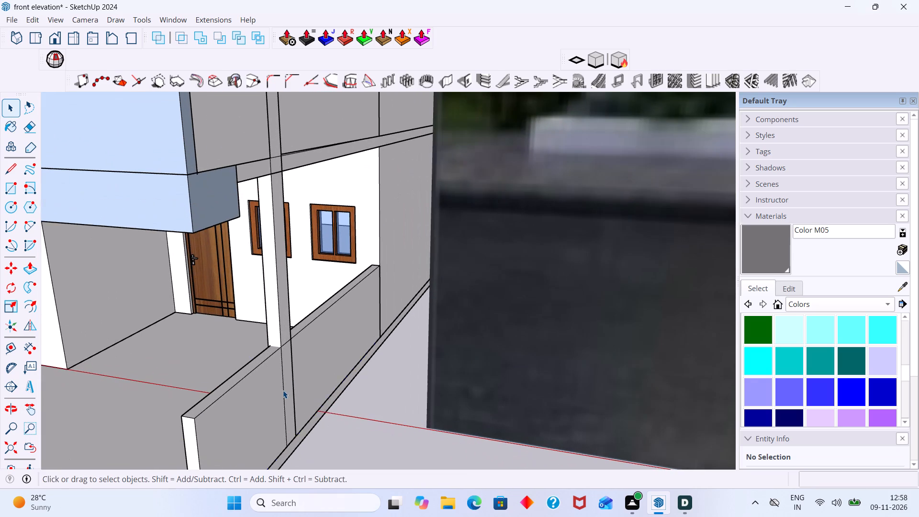
triple_click(284, 389)
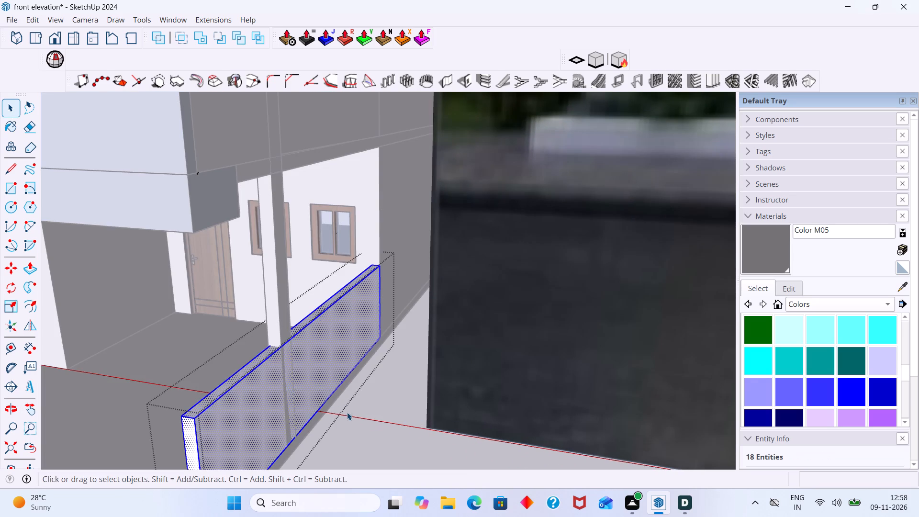
left_click(350, 415)
left_click(286, 326)
scroll(286, 371, "up", 1)
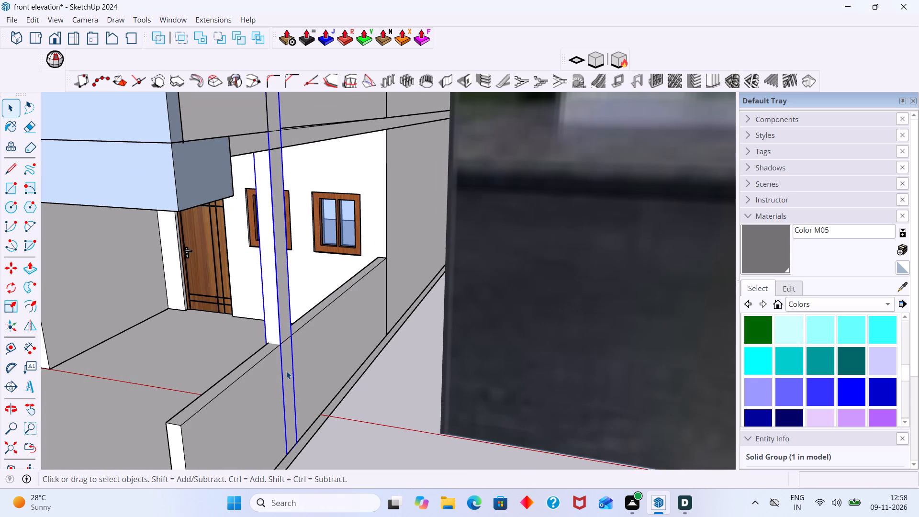
double_click(293, 373)
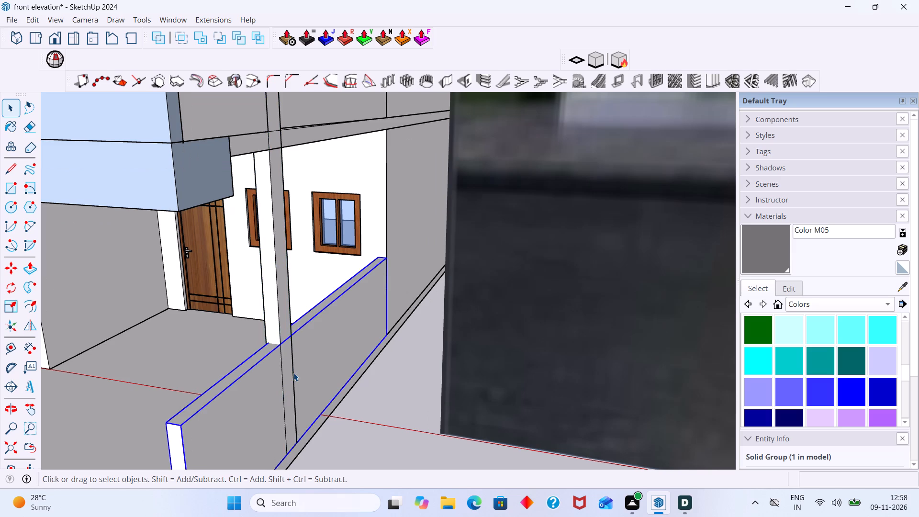
left_click(357, 434)
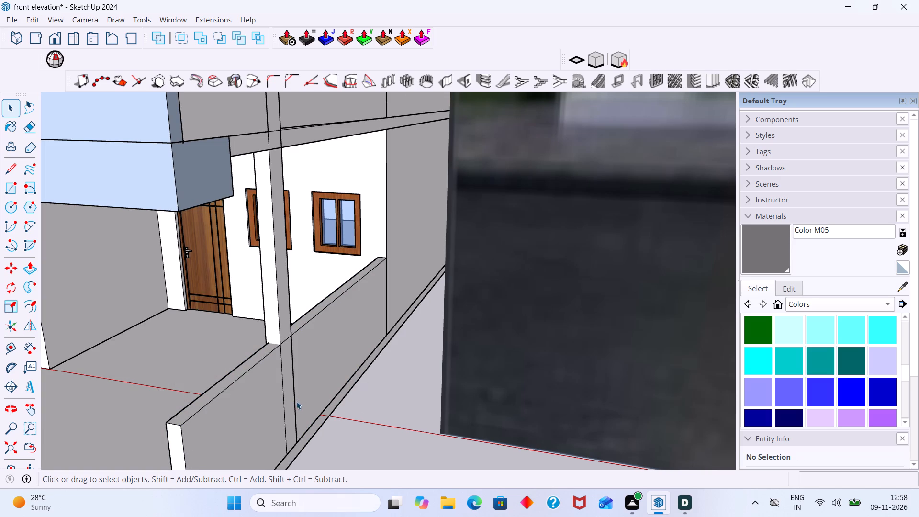
left_click(295, 404)
triple_click(294, 404)
left_click(296, 402)
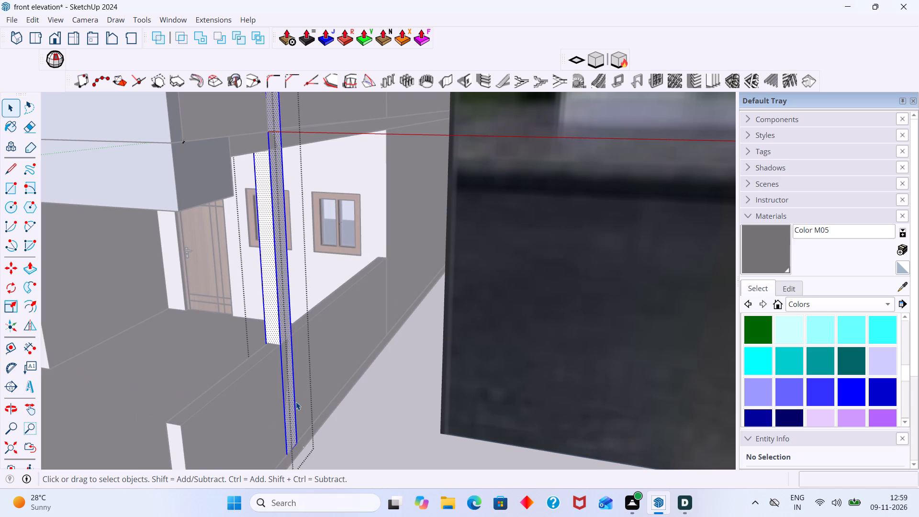
double_click(296, 402)
left_click(296, 402)
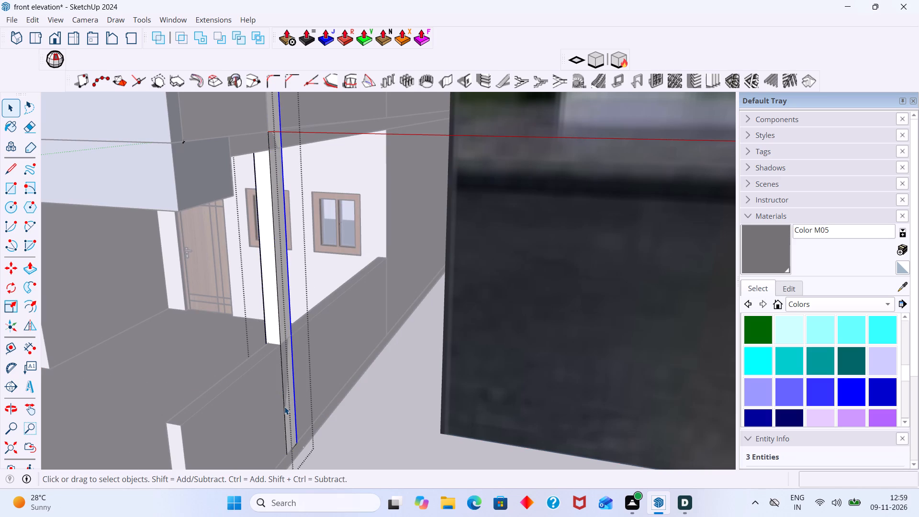
left_click(284, 406)
double_click(284, 406)
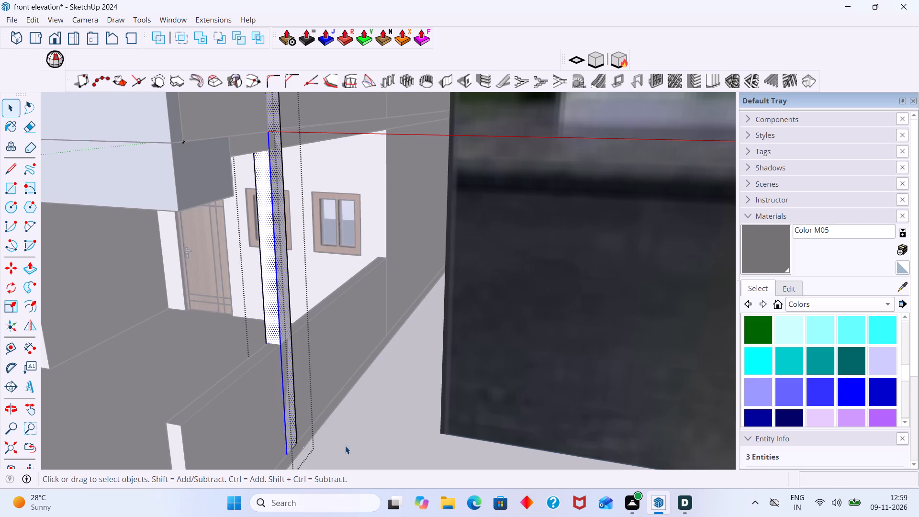
left_click(348, 444)
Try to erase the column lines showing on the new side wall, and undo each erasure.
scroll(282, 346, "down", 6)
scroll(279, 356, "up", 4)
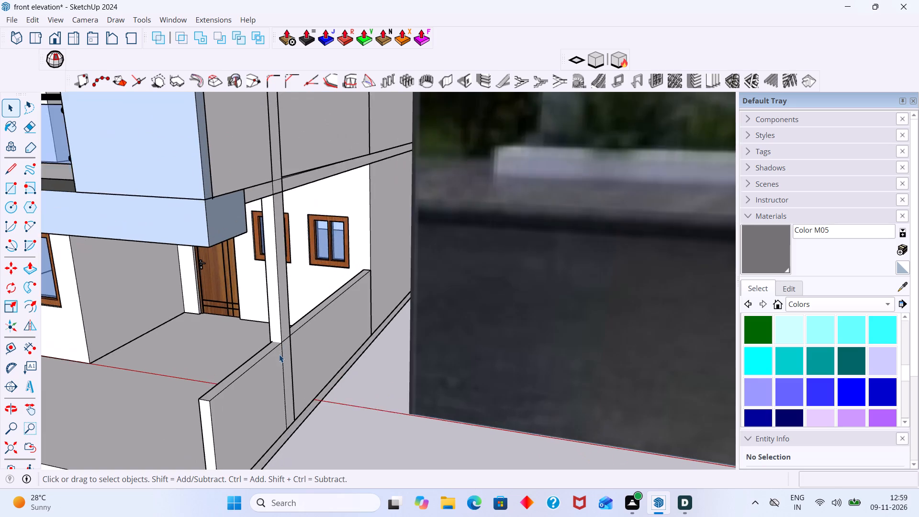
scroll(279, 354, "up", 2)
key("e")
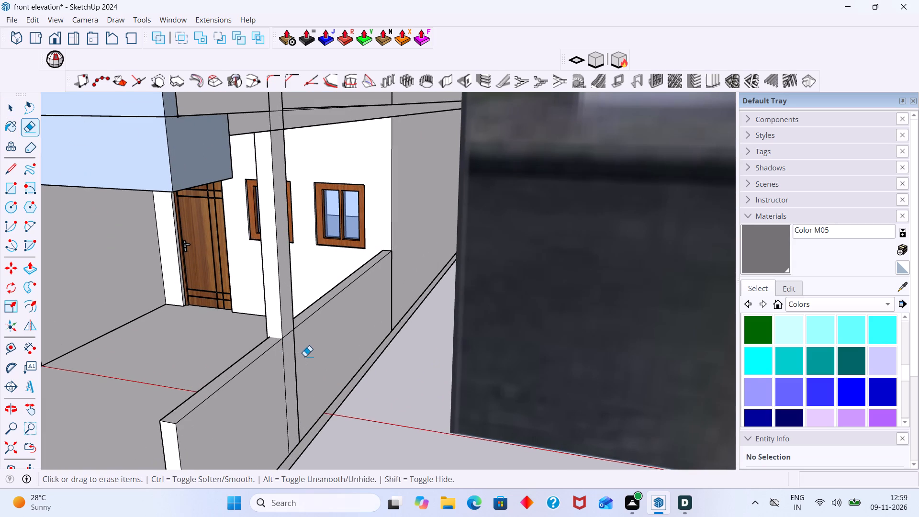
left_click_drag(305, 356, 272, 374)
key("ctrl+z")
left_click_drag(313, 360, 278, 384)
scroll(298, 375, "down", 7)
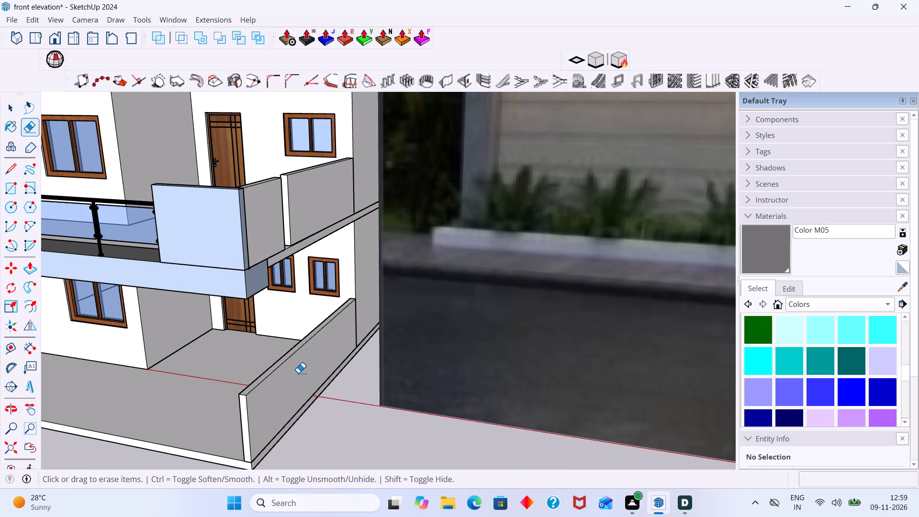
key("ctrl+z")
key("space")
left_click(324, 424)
Examine how the new side wall meets the slim column from inside the porch and from the outer side.
scroll(313, 413, "down", 4)
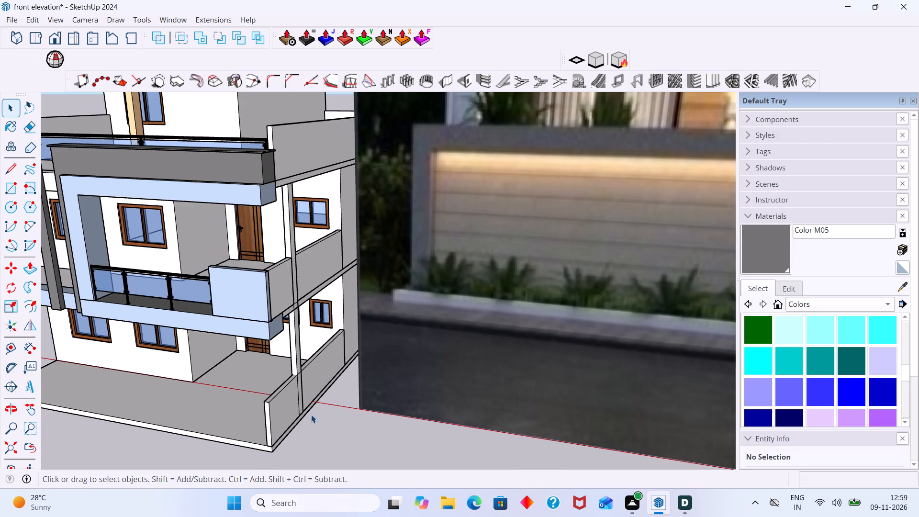
middle_click_drag(316, 406, 567, 395)
scroll(452, 387, "up", 7)
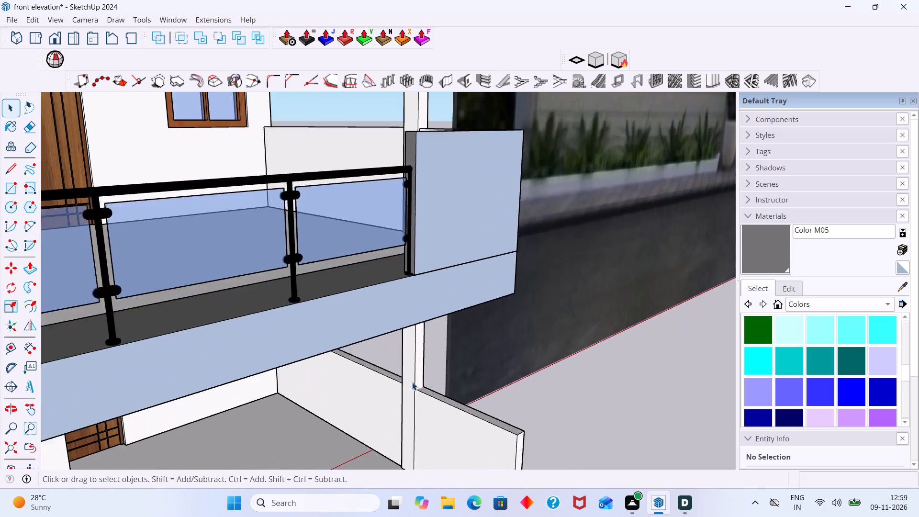
scroll(412, 382, "up", 2)
middle_click_drag(413, 381, 239, 389)
middle_click_drag(287, 376, 221, 380)
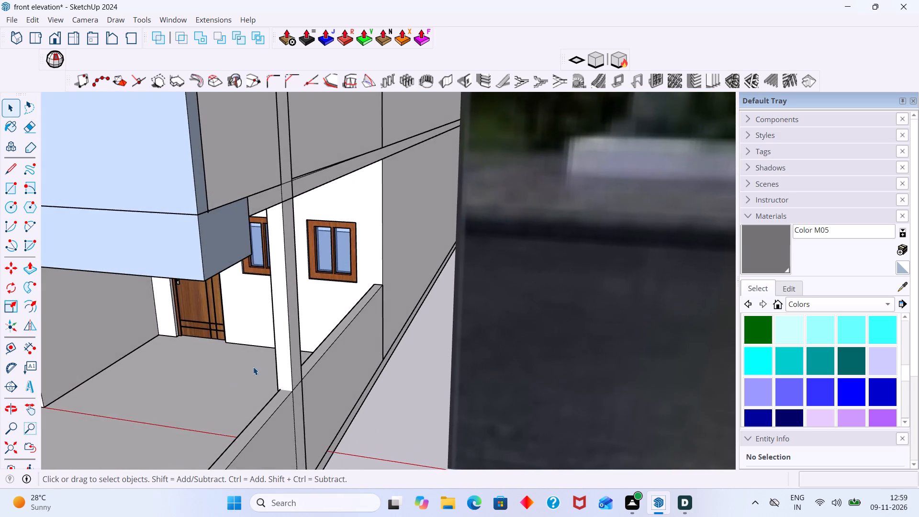
scroll(253, 367, "down", 7)
scroll(276, 337, "up", 5)
scroll(280, 337, "down", 4)
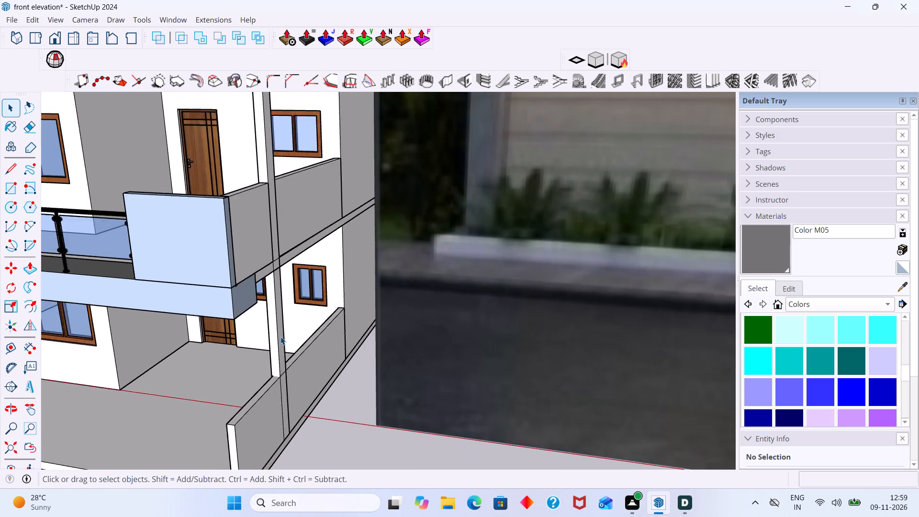
scroll(280, 337, "down", 5)
scroll(288, 258, "down", 3)
middle_click_drag(284, 382, 358, 396)
middle_click_drag(324, 393, 364, 371)
middle_click_drag(364, 369, 434, 331, "shift")
Build a 5" thick, 4' high wall about 7' 10" long on the opposite slab edge, from the house corner to the front corner.
scroll(406, 339, "down", 6)
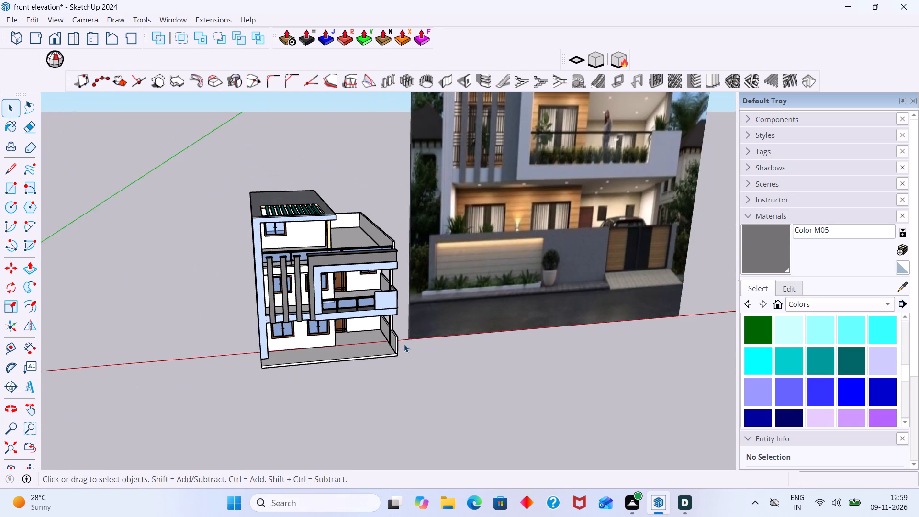
scroll(404, 344, "down", 2)
scroll(297, 358, "up", 6)
middle_click_drag(268, 353, 303, 363)
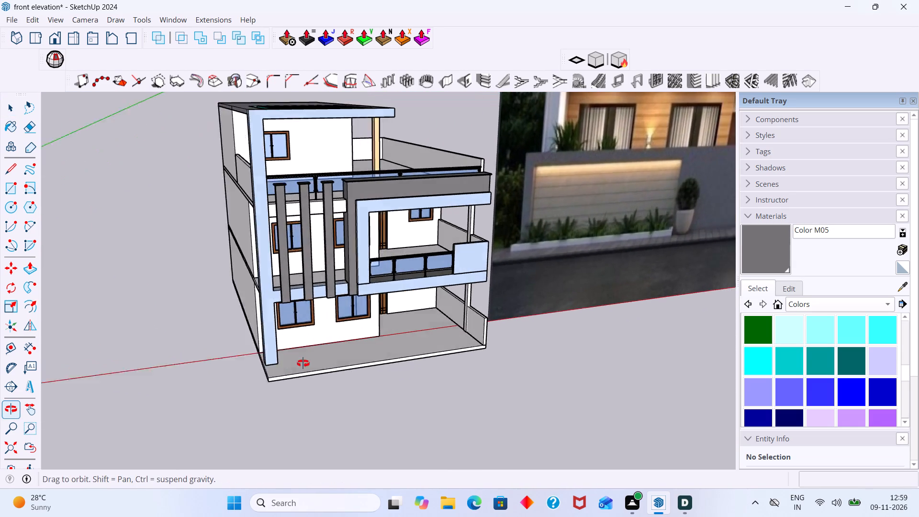
middle_click_drag(303, 363, 479, 361)
scroll(367, 351, "up", 2)
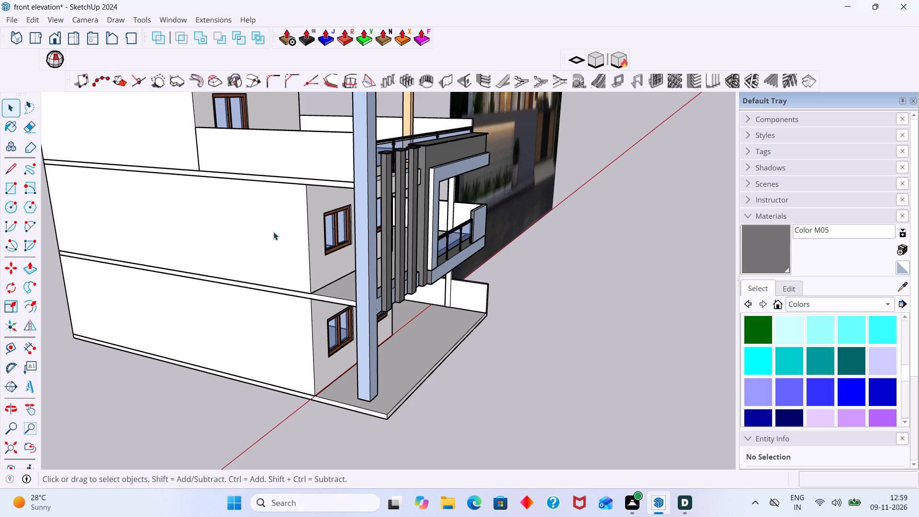
left_click(446, 76)
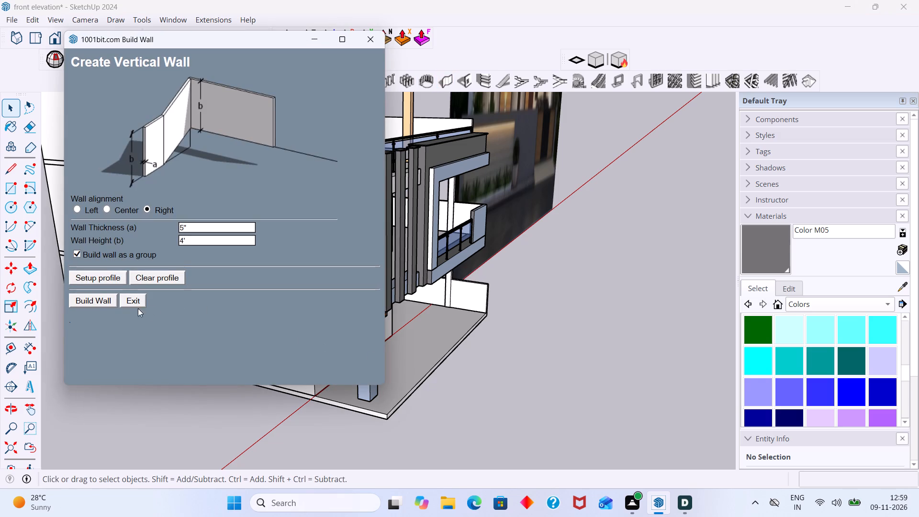
left_click(98, 299)
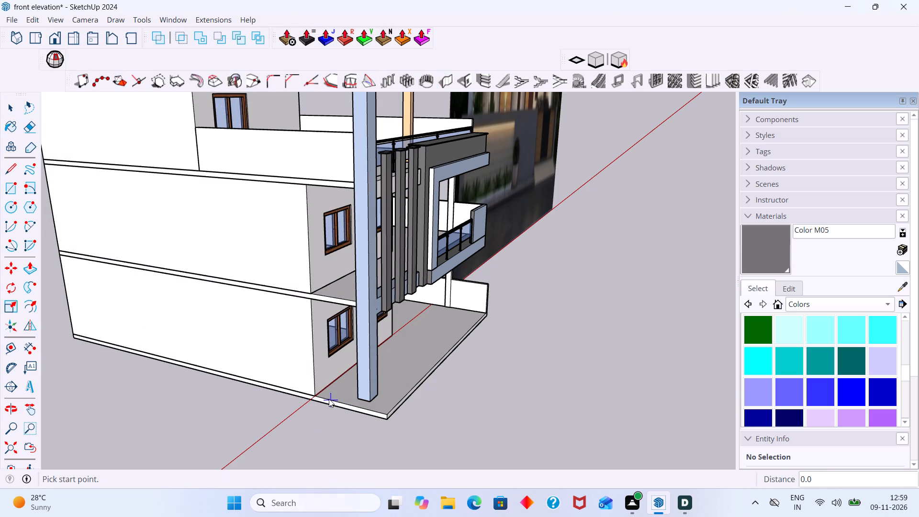
left_click(314, 396)
scroll(381, 410, "up", 6)
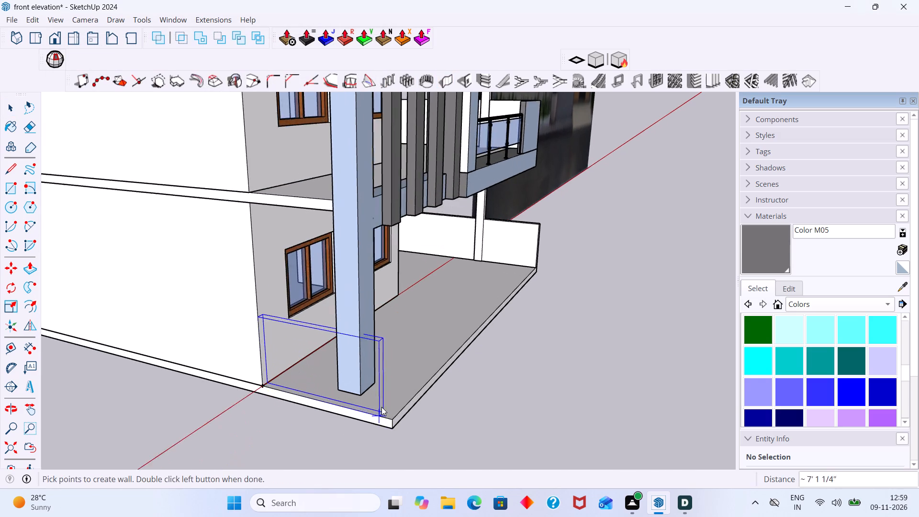
scroll(381, 407, "up", 3)
left_click(395, 422)
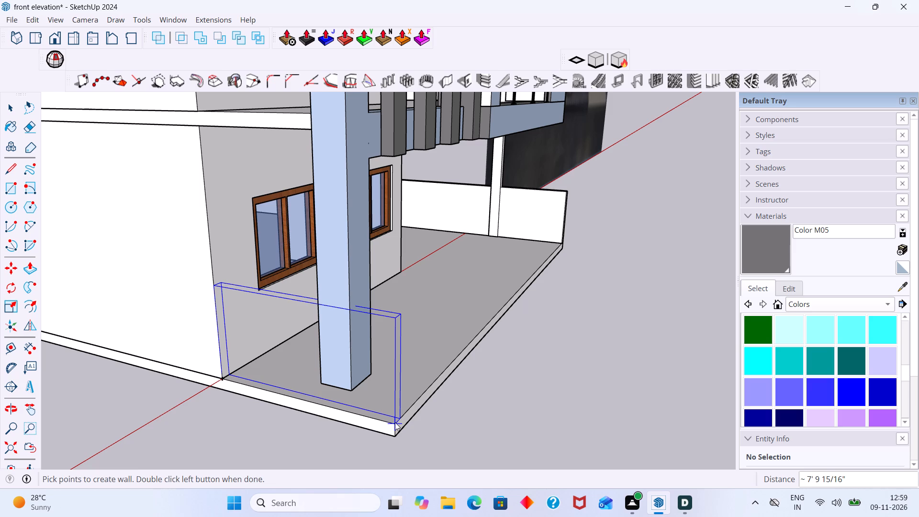
left_click(395, 422)
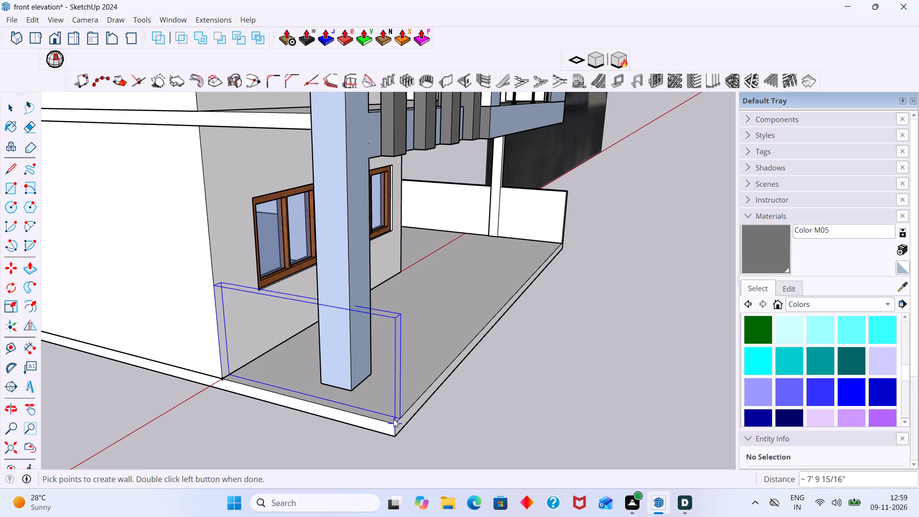
double_click(393, 419)
double_click(395, 422)
key("space")
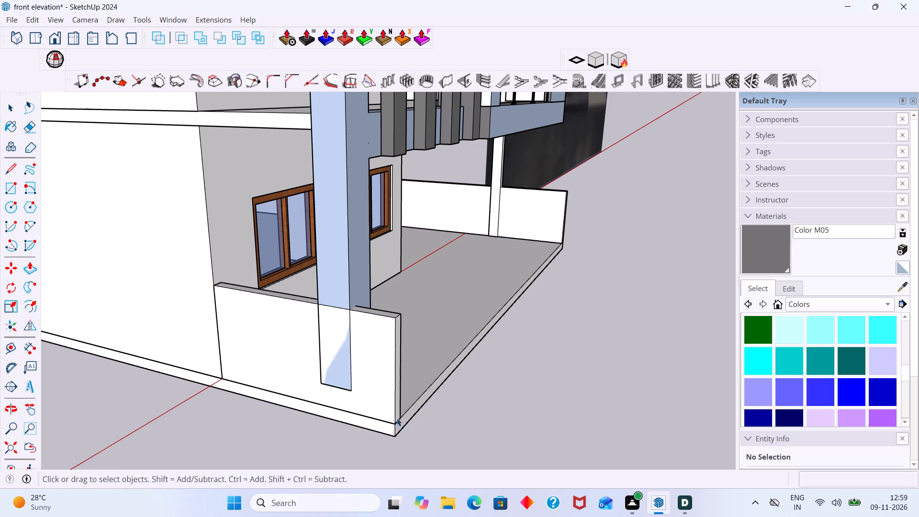
left_click(453, 437)
Examine where the new short side wall overlaps the base of the light blue column and the slab edge.
middle_click_drag(405, 381, 345, 394)
scroll(289, 364, "down", 2)
scroll(258, 355, "up", 2)
middle_click_drag(263, 357, 372, 344)
scroll(369, 345, "up", 2)
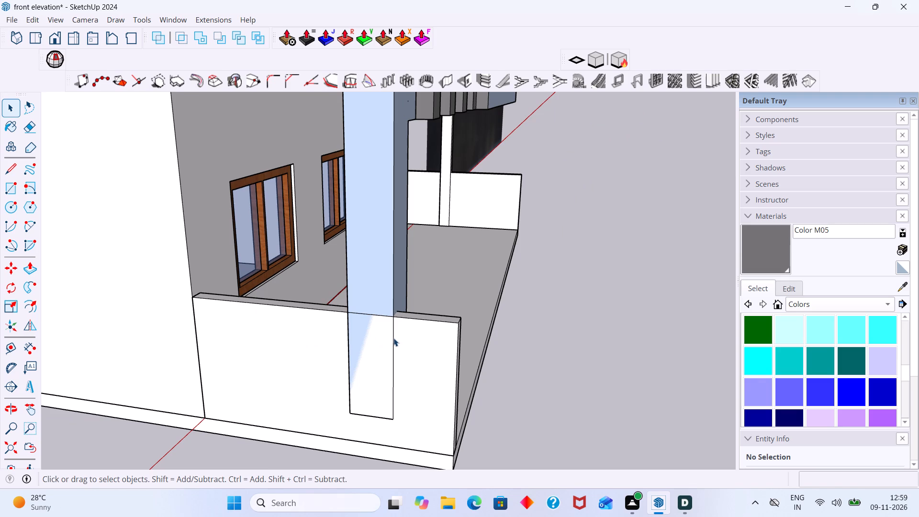
left_click(394, 338)
left_click(458, 282)
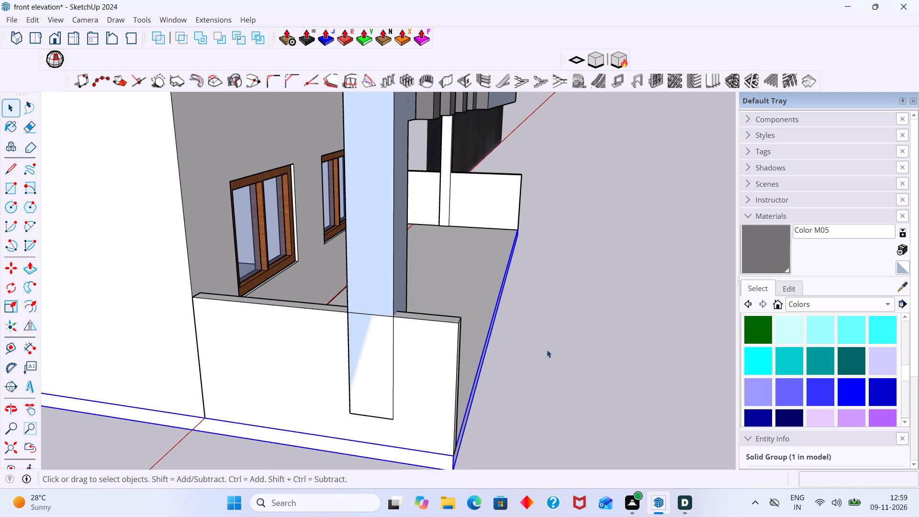
middle_click_drag(537, 349, 469, 369)
scroll(515, 361, "up", 1)
scroll(373, 334, "down", 14)
scroll(325, 311, "down", 3)
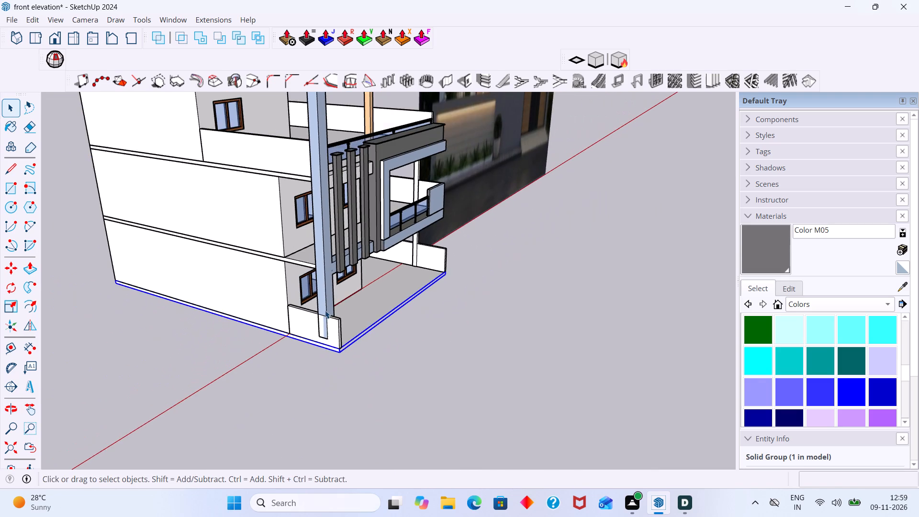
scroll(325, 309, "up", 8)
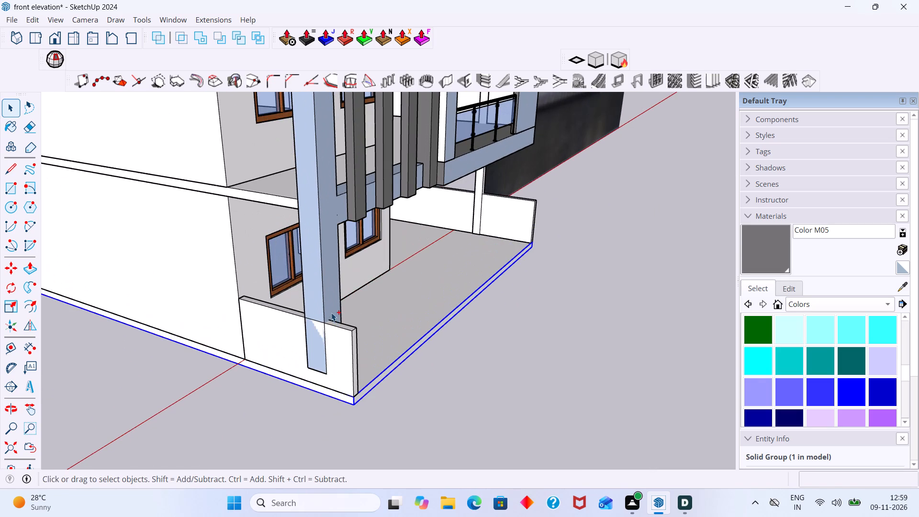
Undo the short side wall that overlaps the light blue column, along with the edits just before it.
key("ctrl+z")
key("ctrl+z")
key("ctrl+z")
key("ctrl+z")
key("ctrl+z")
key("ctrl+z")
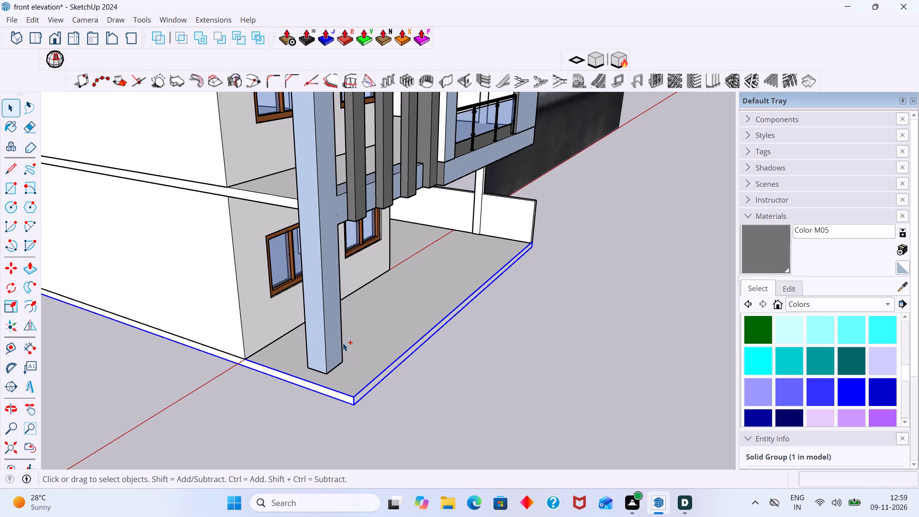
key("ctrl+z")
Extend the light blue column down to the porch slab by pushing its bottom face to the slab's top.
middle_click_drag(328, 369, 350, 284)
scroll(350, 283, "up", 5)
middle_click_drag(338, 278, 338, 266)
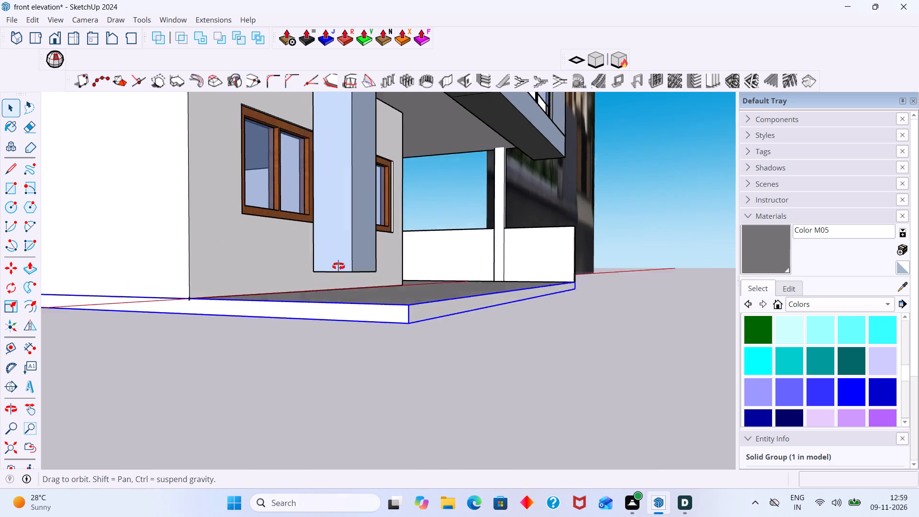
middle_click_drag(338, 266, 329, 209)
scroll(332, 209, "up", 5)
left_click(338, 206)
scroll(338, 207, "up", 2)
double_click(338, 207)
left_click(341, 213)
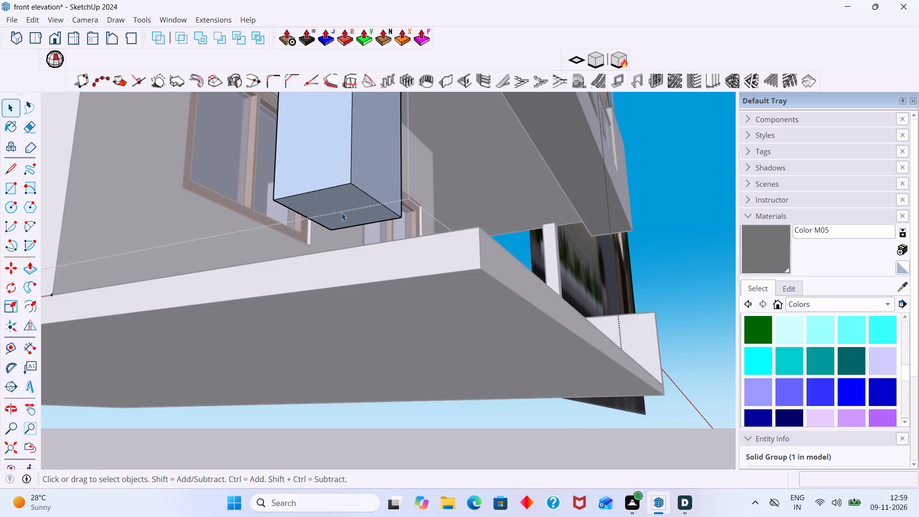
key("p")
left_click(341, 213)
middle_click_drag(335, 242, 325, 311)
left_click(473, 319)
key("space")
left_click(494, 359)
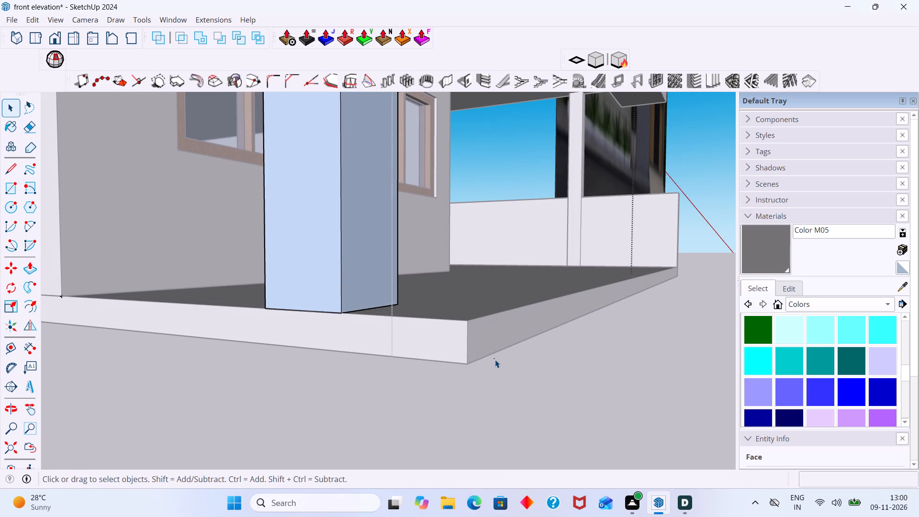
Build a 5" thick, 4' high right-aligned wall about 4' 9 1/2" long from the house corner to the light blue column.
scroll(416, 348, "down", 3)
middle_click_drag(400, 342, 412, 411)
scroll(355, 361, "up", 4)
scroll(363, 355, "down", 6)
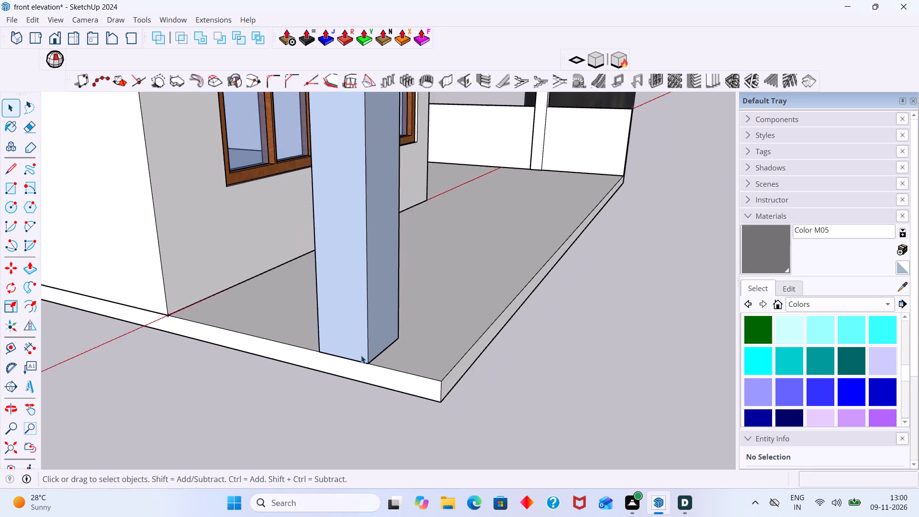
scroll(361, 355, "down", 7)
left_click(448, 80)
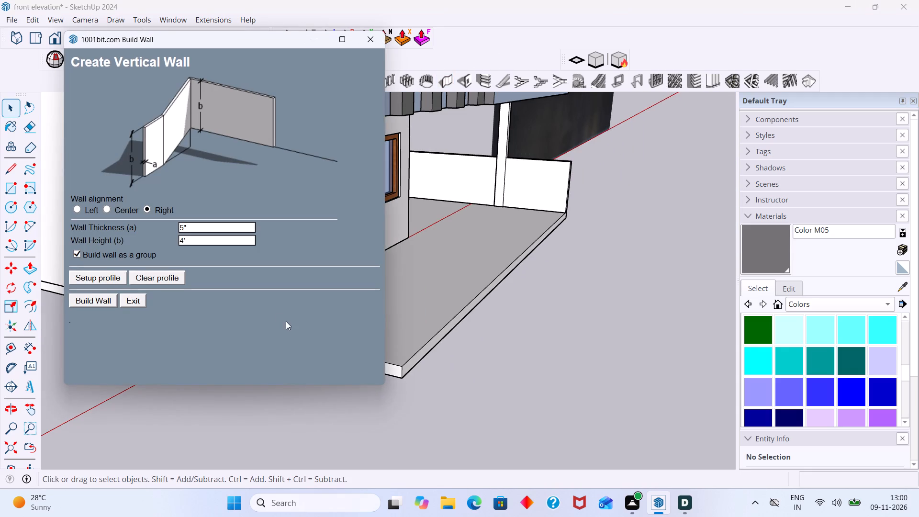
scroll(286, 321, "up", 1)
left_click(108, 302)
scroll(230, 331, "up", 6)
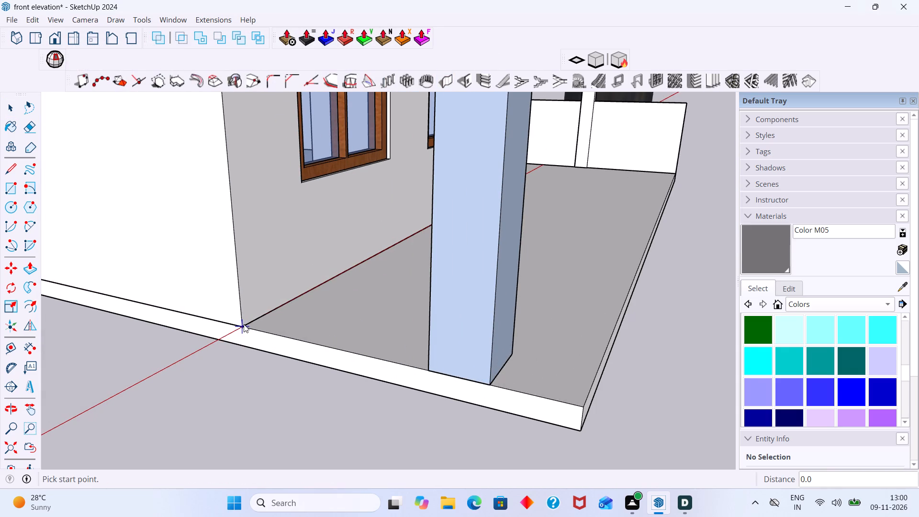
left_click(244, 324)
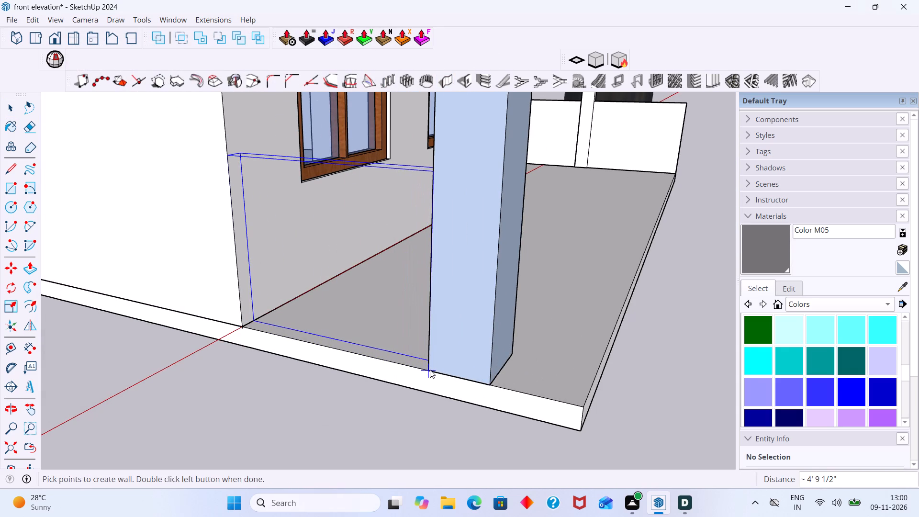
left_click(427, 370)
left_click(426, 370)
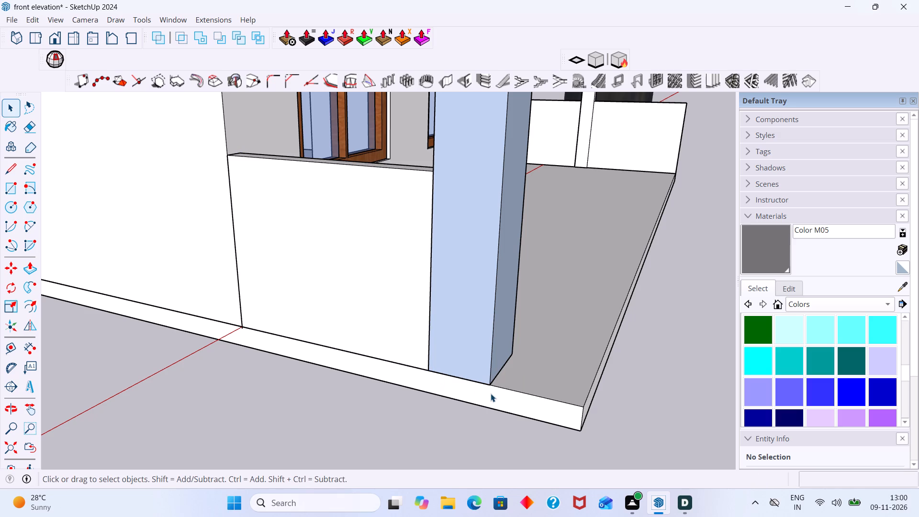
Build a 5" thick, 4' high wall 1' 9" long from the light blue column's outer corner to the slab's front corner.
left_click(444, 82)
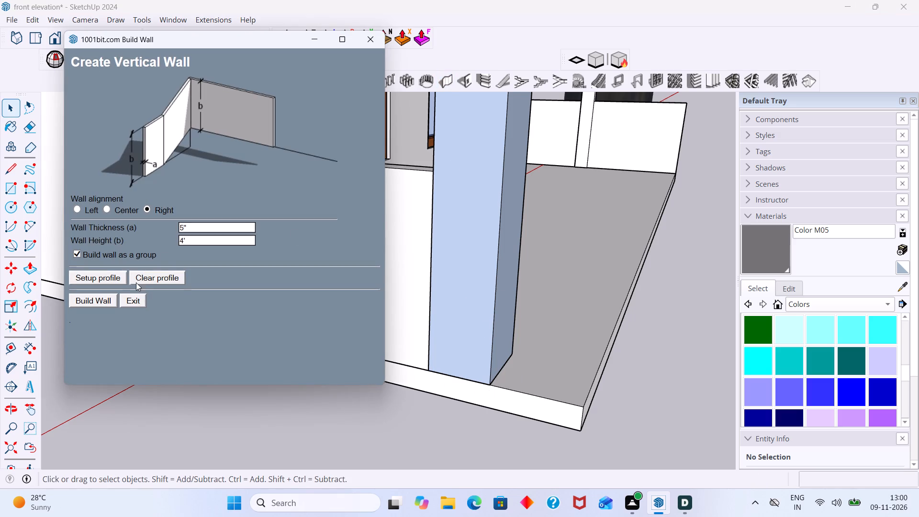
left_click(115, 298)
left_click(493, 385)
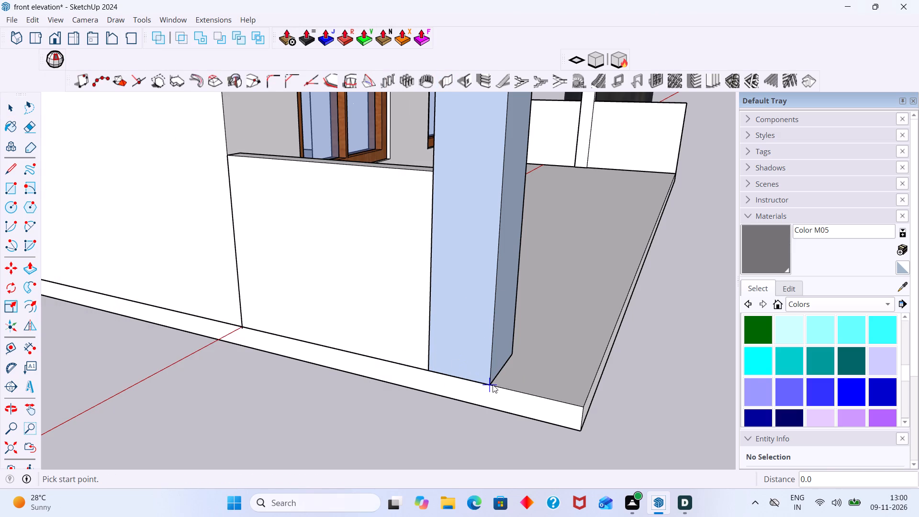
double_click(582, 405)
key("space")
Examine how the two side wall pieces meet the light blue column and the slab's front corner.
scroll(467, 304, "down", 8)
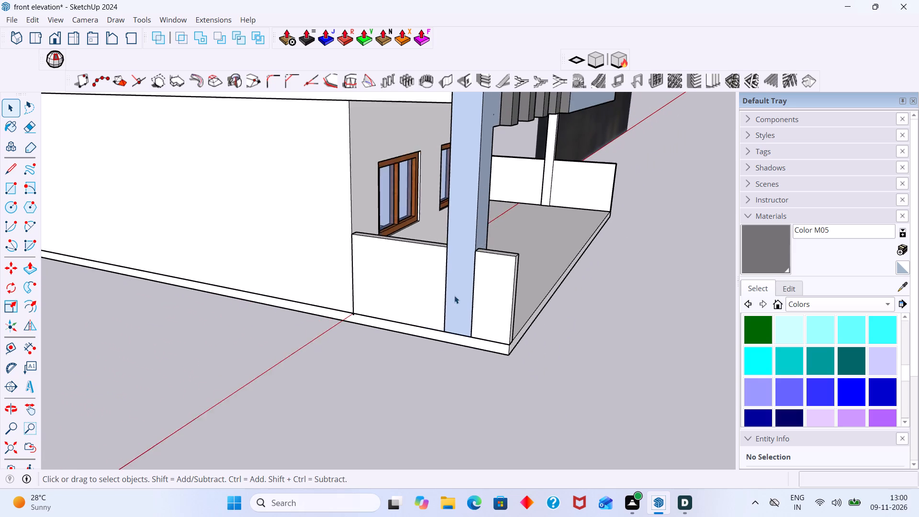
scroll(454, 295, "down", 11)
middle_click_drag(458, 187, 356, 187)
scroll(401, 236, "up", 4)
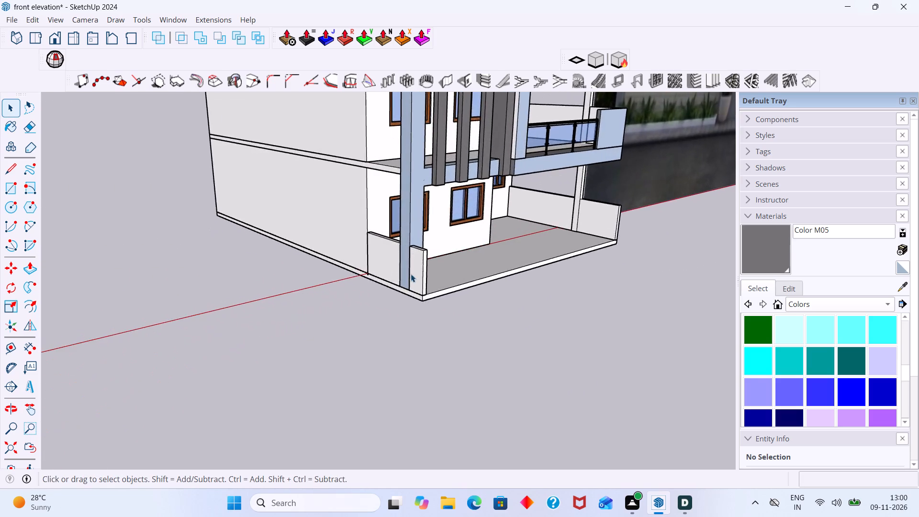
scroll(411, 274, "up", 4)
middle_click_drag(420, 258, 373, 323)
scroll(366, 319, "up", 6)
scroll(360, 314, "down", 5)
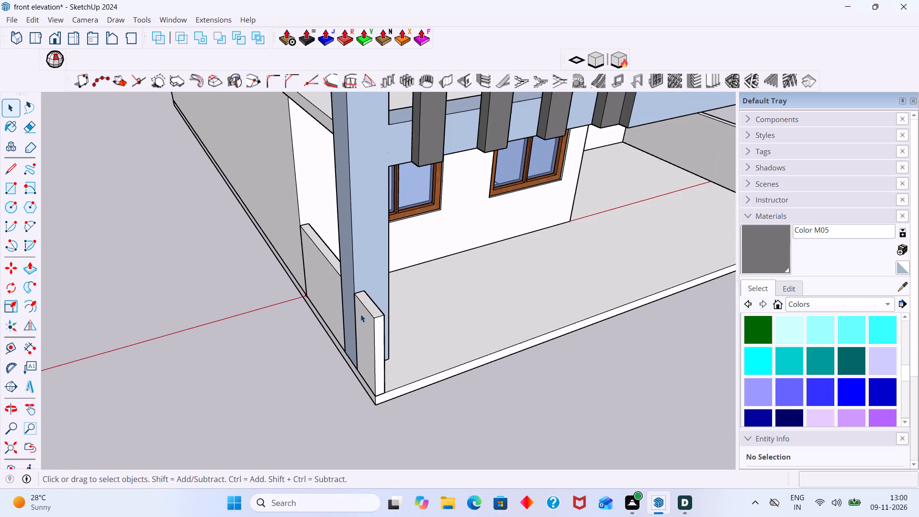
middle_click_drag(375, 305, 307, 260, "shift")
scroll(314, 291, "up", 2)
middle_click_drag(323, 295, 321, 292)
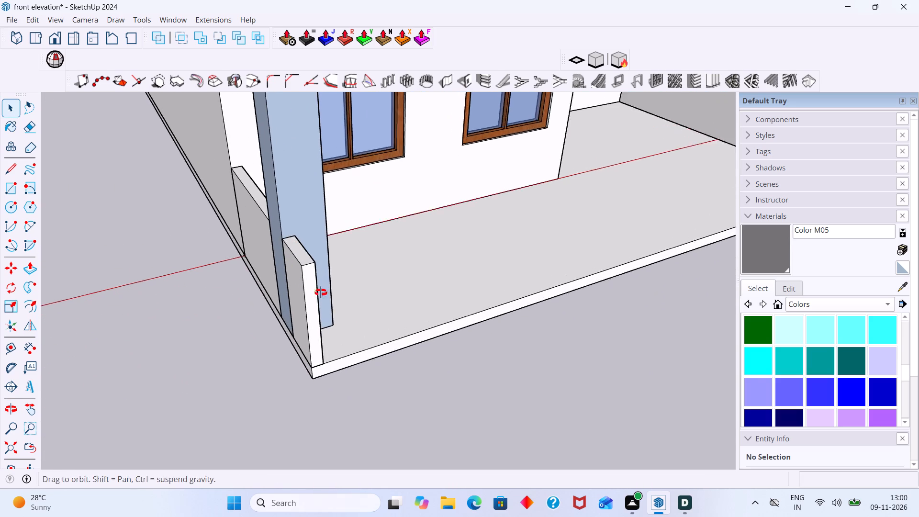
middle_click_drag(321, 292, 291, 289)
scroll(330, 290, "down", 20)
scroll(330, 290, "down", 5)
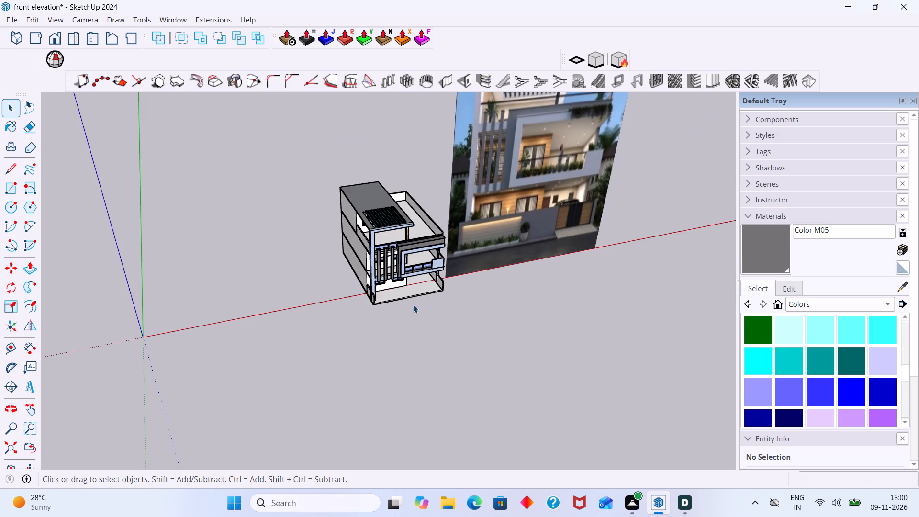
Build a 5" thick, 4' high front wall from the short side wall's corner partway along the front slab edge.
middle_click_drag(413, 304, 337, 303)
scroll(298, 296, "up", 12)
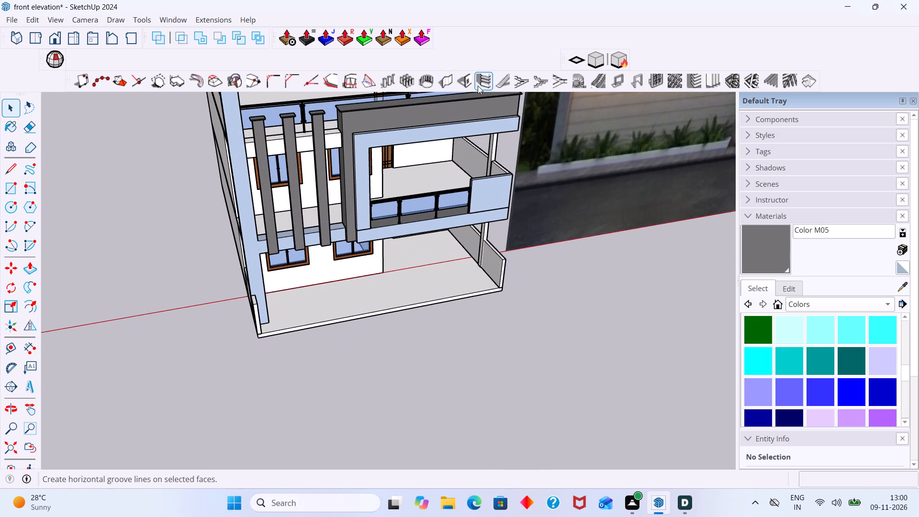
left_click(449, 88)
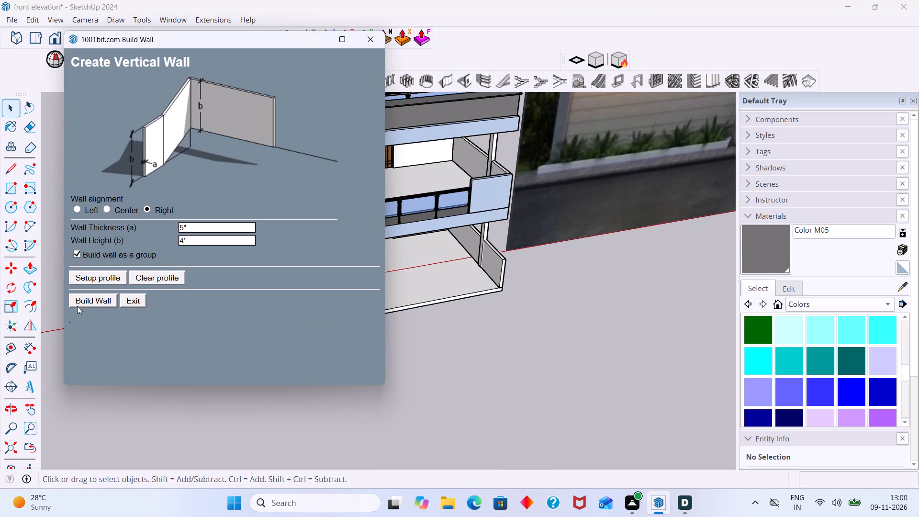
left_click(80, 303)
scroll(246, 340, "up", 11)
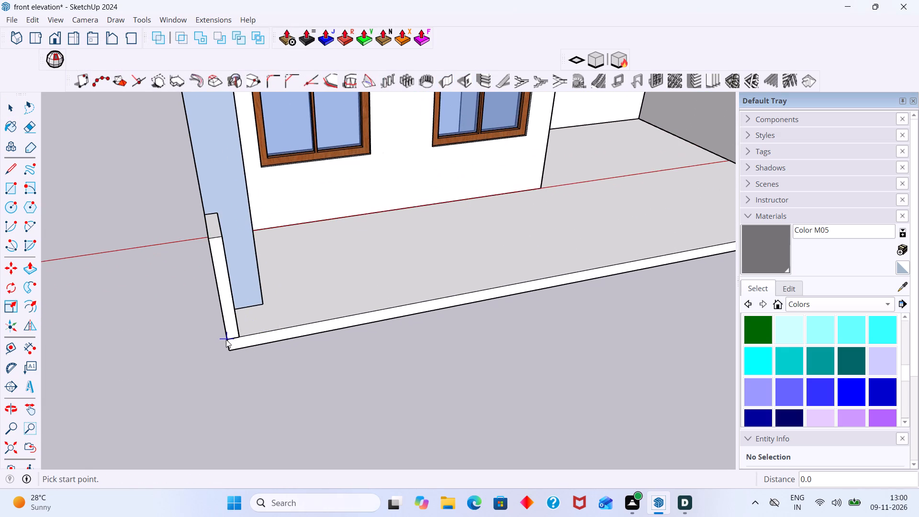
left_click(242, 339)
scroll(495, 281, "down", 12)
middle_click_drag(498, 269, 354, 309)
scroll(373, 311, "down", 4)
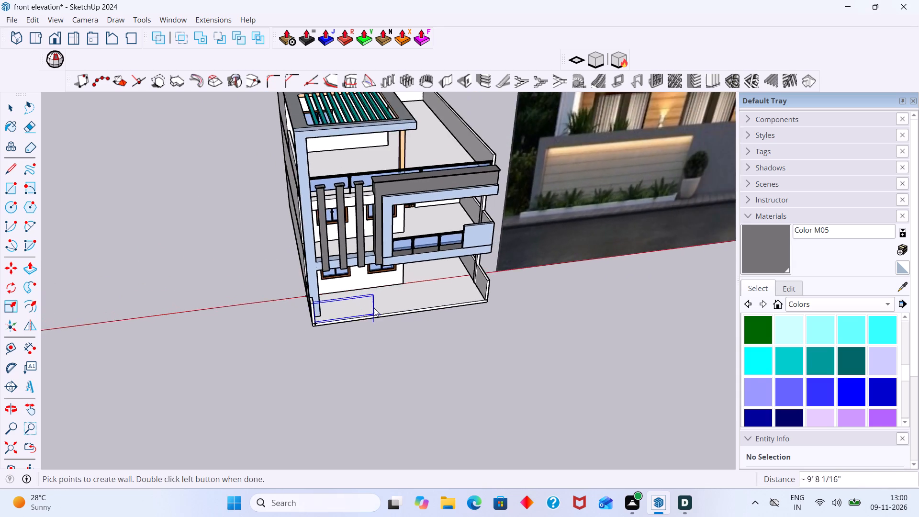
scroll(374, 308, "down", 4)
scroll(395, 303, "up", 6)
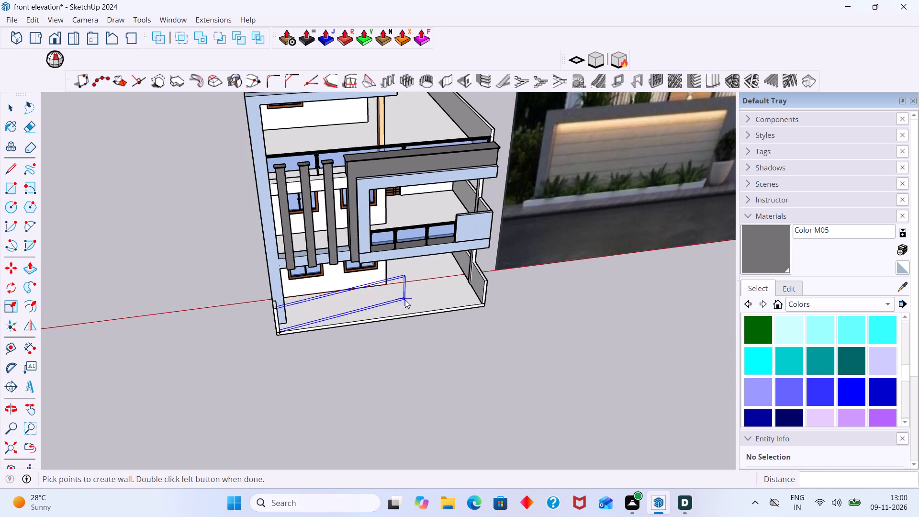
scroll(407, 308, "down", 5)
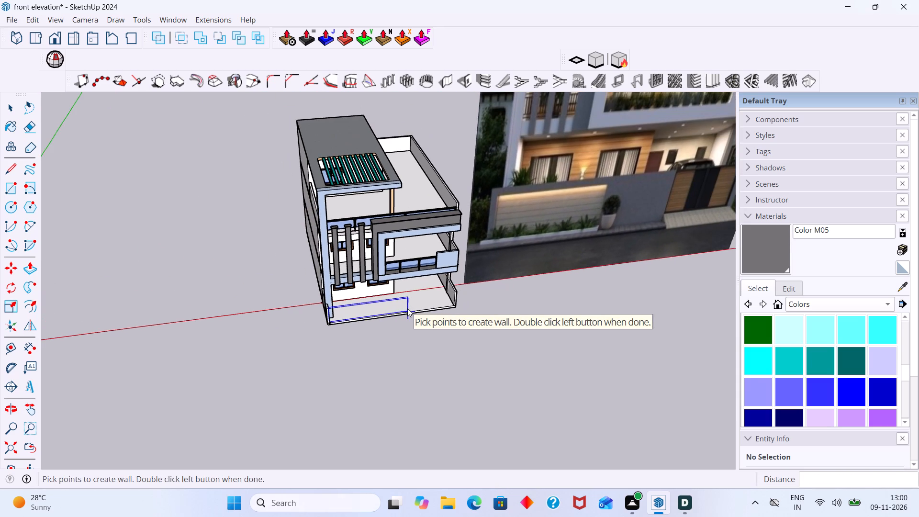
scroll(407, 308, "down", 2)
scroll(407, 308, "up", 2)
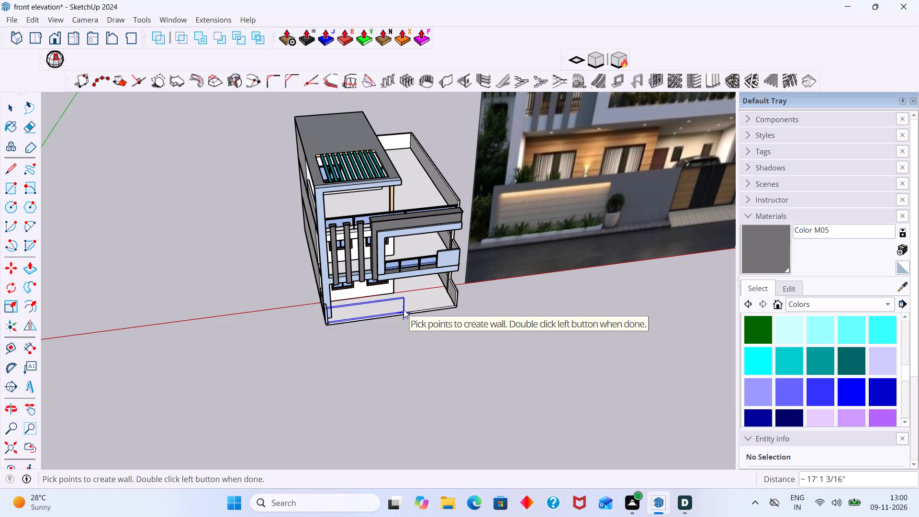
double_click(410, 307)
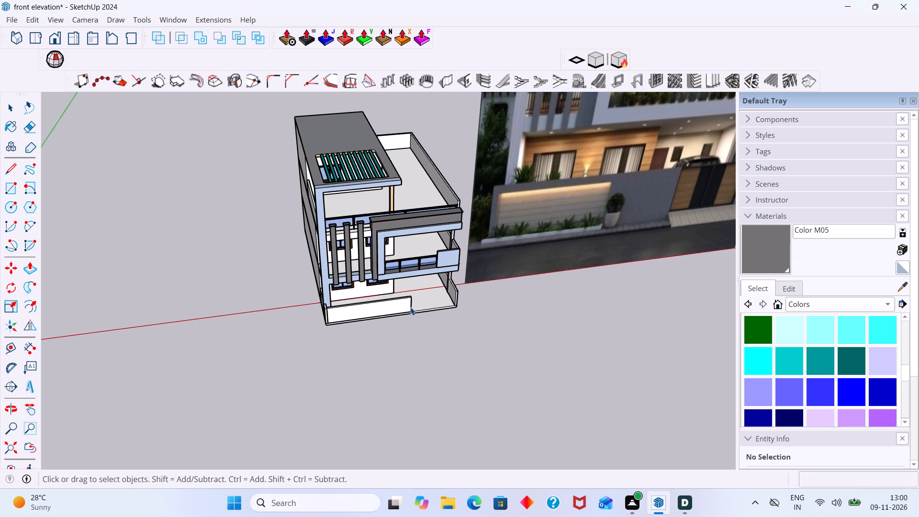
key("space")
Build a 5" thick, 4' high wall about 4' 5" long on the front slab edge, ending at the far side wall and leaving a gate opening.
scroll(459, 311, "down", 5)
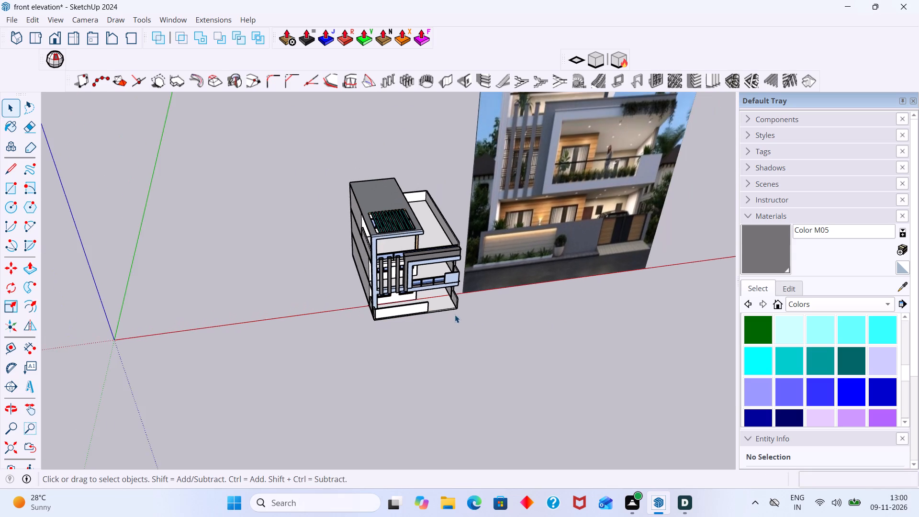
middle_click_drag(455, 315, 334, 330, "shift")
scroll(491, 260, "up", 2)
scroll(334, 326, "up", 4)
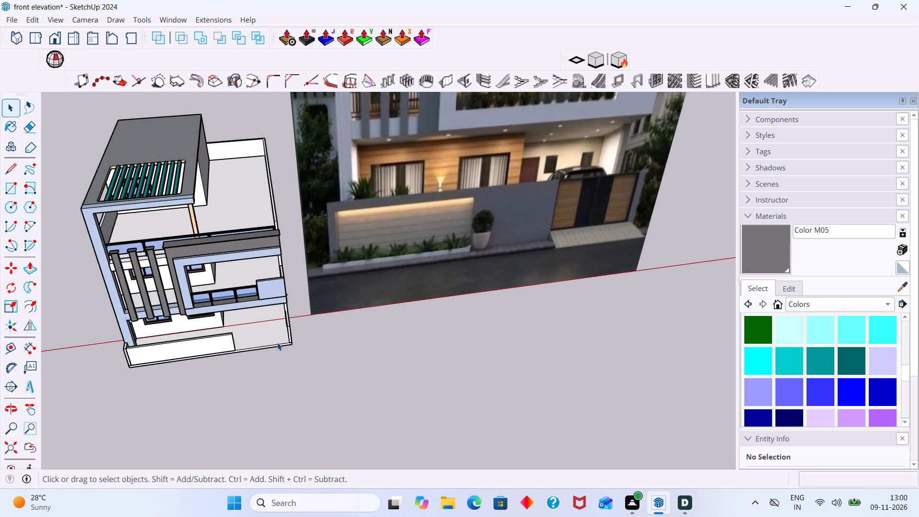
scroll(277, 342, "up", 1)
middle_click_drag(285, 348, 326, 335)
scroll(302, 338, "up", 3)
middle_click_drag(292, 344, 331, 329)
scroll(281, 345, "up", 2)
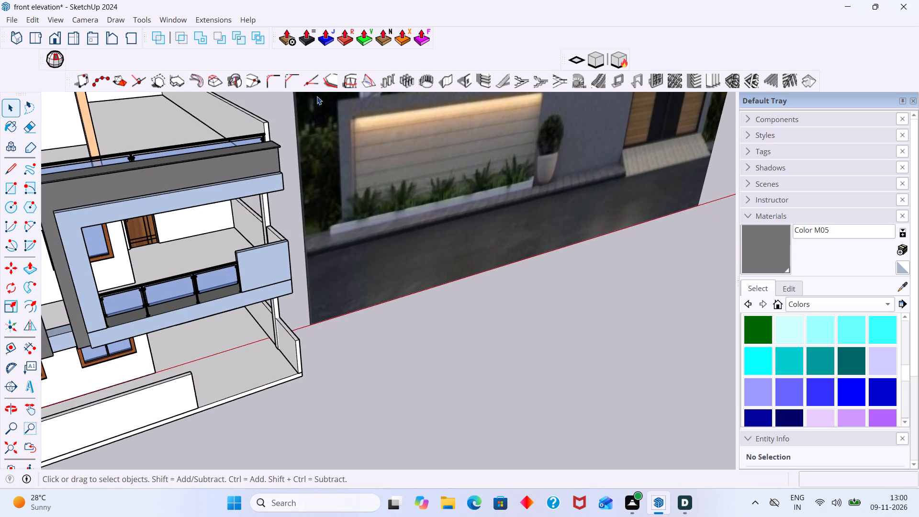
left_click(451, 84)
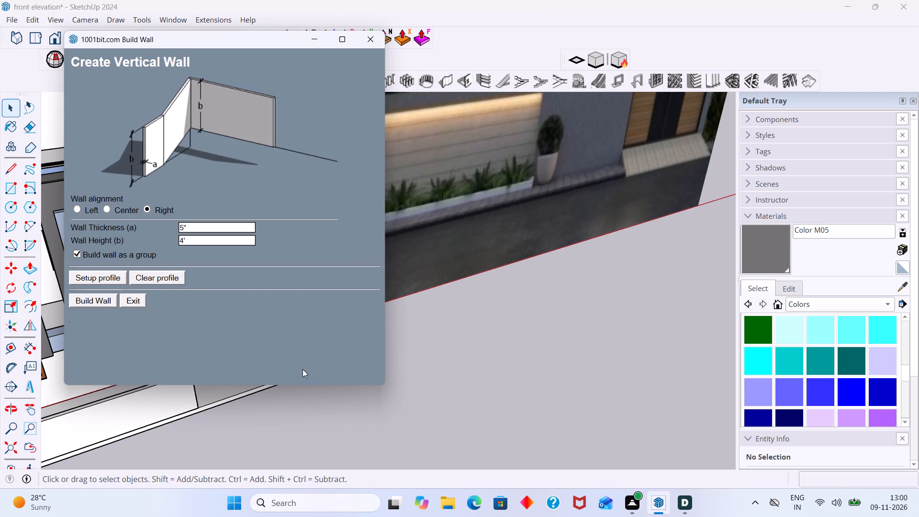
left_click(104, 303)
scroll(317, 396, "up", 2)
middle_click_drag(328, 383, 363, 375)
scroll(292, 383, "up", 2)
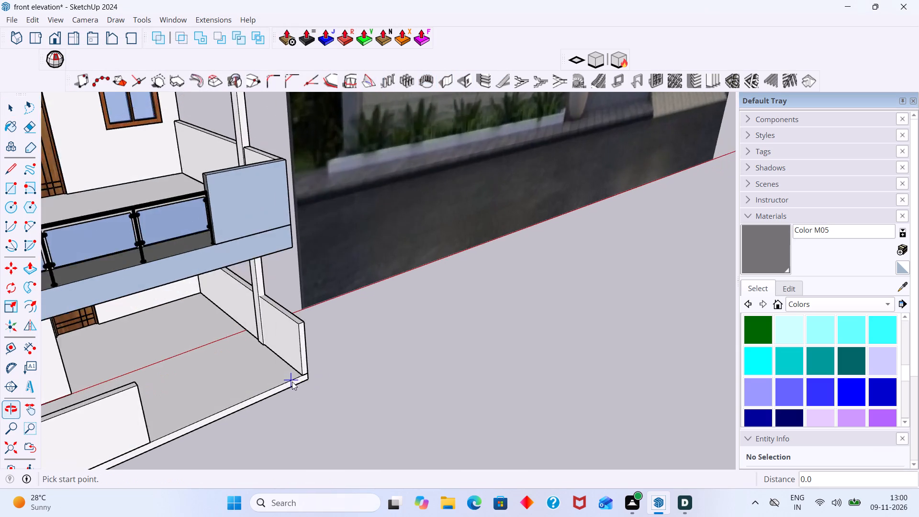
scroll(292, 382, "up", 3)
left_click(306, 375)
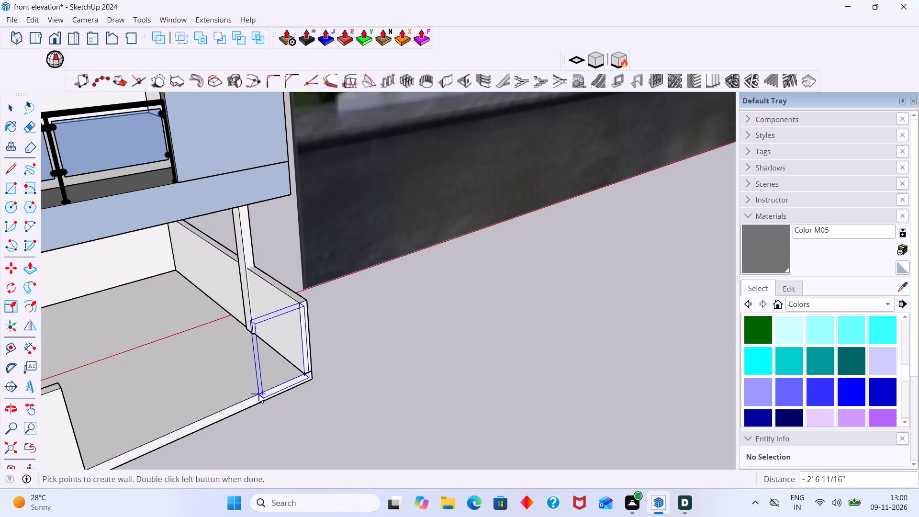
key("Escape")
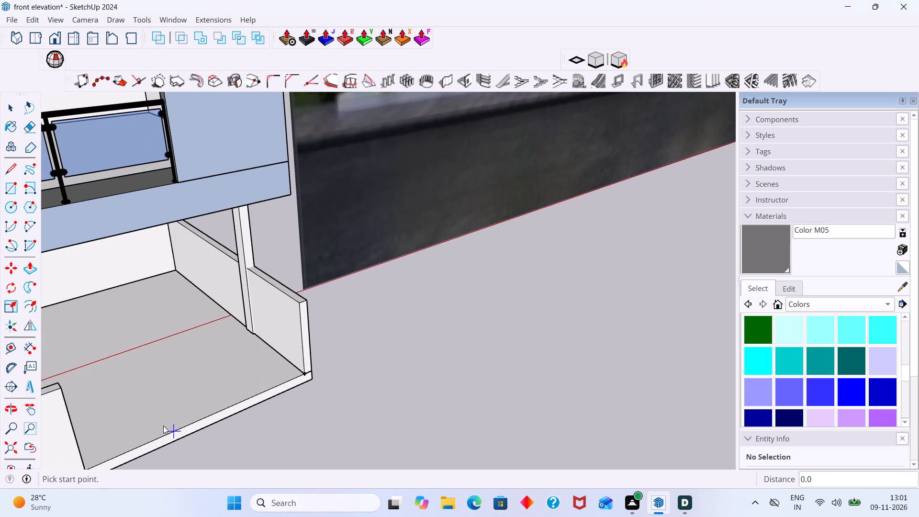
middle_click_drag(151, 435, 183, 372)
middle_click_drag(176, 379, 127, 415)
scroll(234, 343, "up", 2)
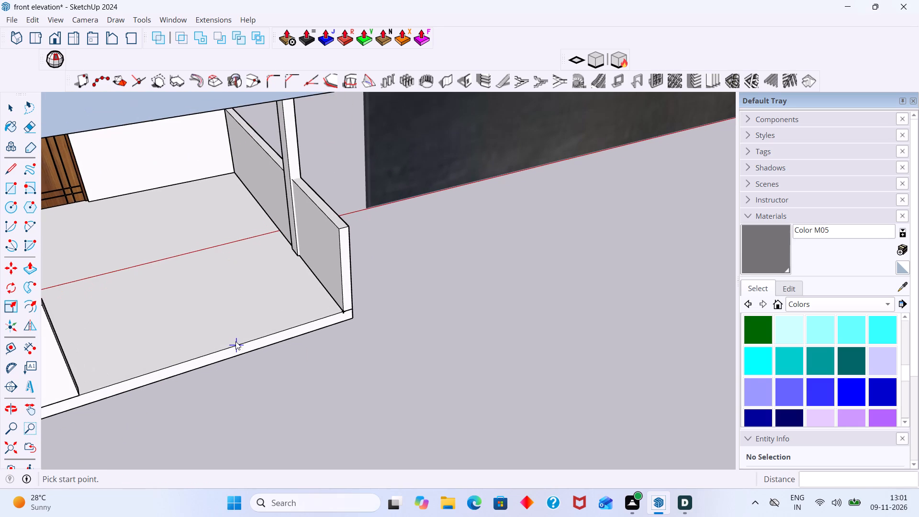
left_click(241, 344)
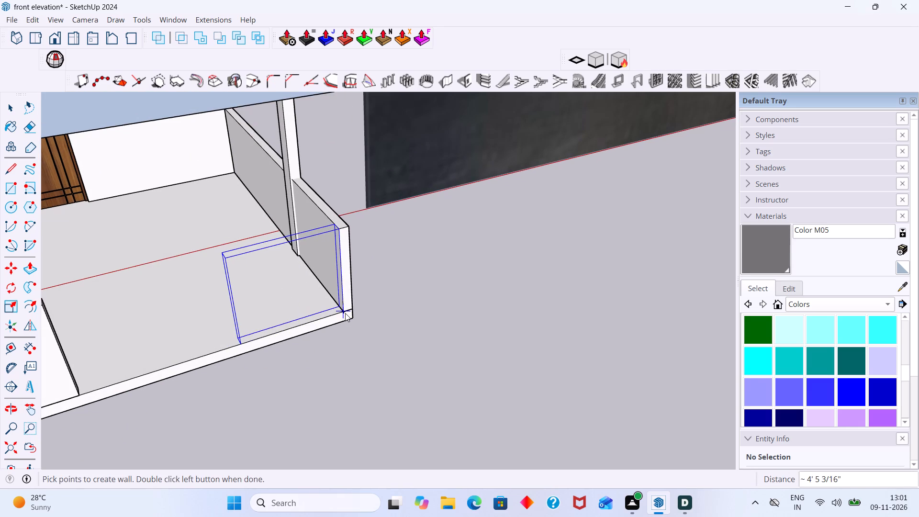
double_click(345, 313)
key("space")
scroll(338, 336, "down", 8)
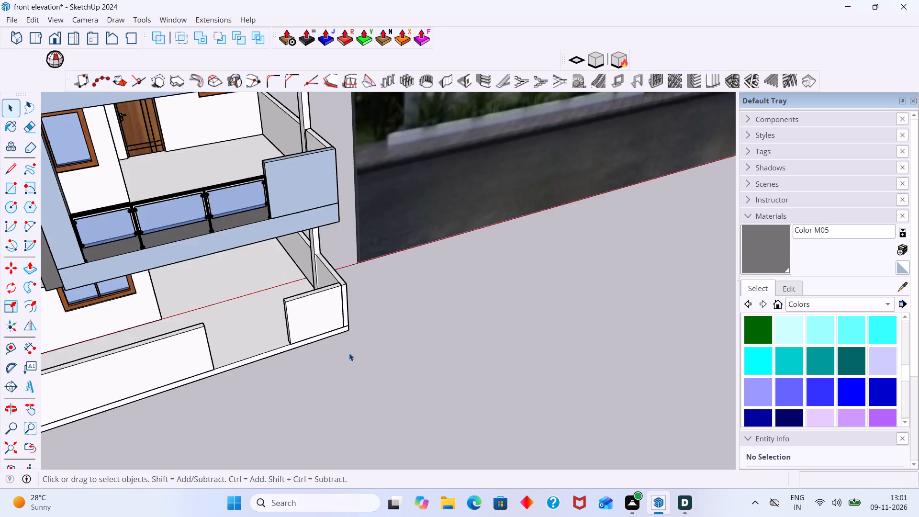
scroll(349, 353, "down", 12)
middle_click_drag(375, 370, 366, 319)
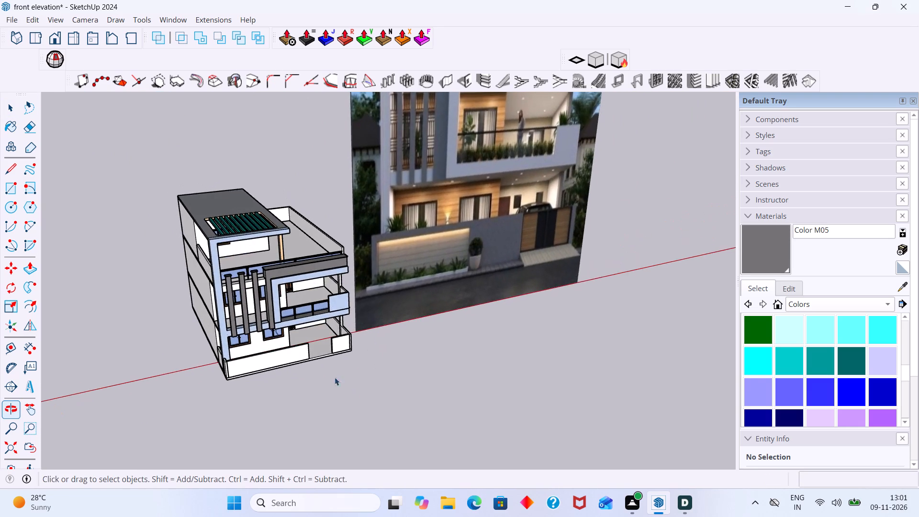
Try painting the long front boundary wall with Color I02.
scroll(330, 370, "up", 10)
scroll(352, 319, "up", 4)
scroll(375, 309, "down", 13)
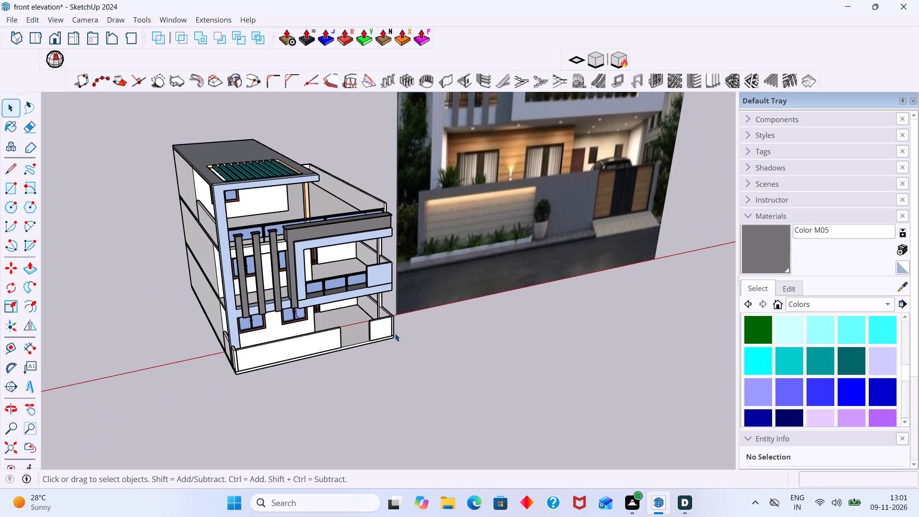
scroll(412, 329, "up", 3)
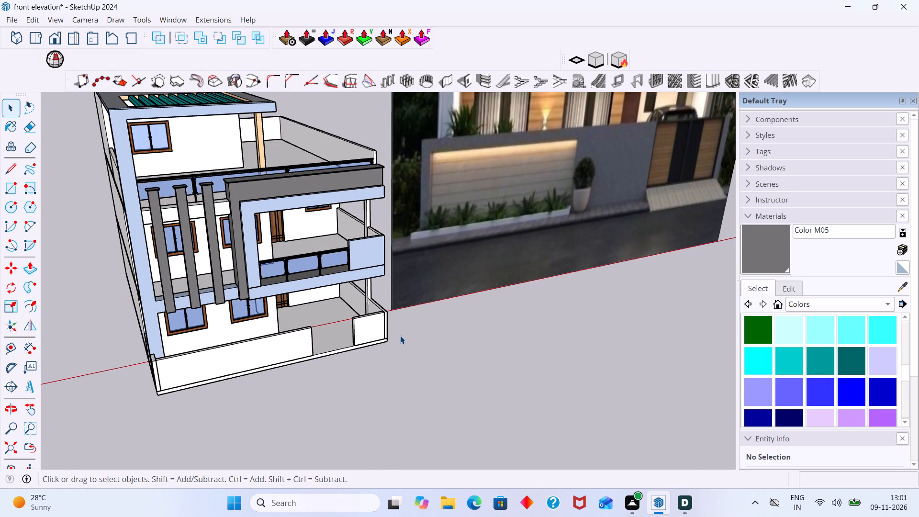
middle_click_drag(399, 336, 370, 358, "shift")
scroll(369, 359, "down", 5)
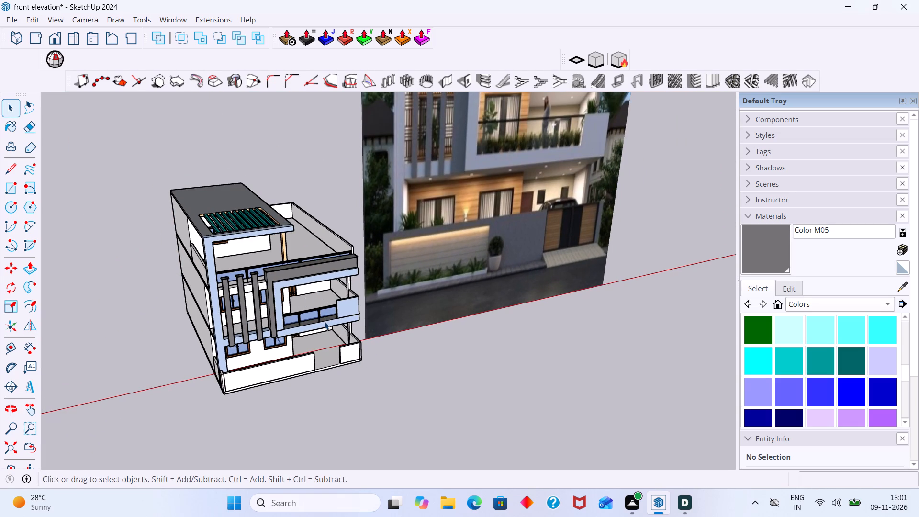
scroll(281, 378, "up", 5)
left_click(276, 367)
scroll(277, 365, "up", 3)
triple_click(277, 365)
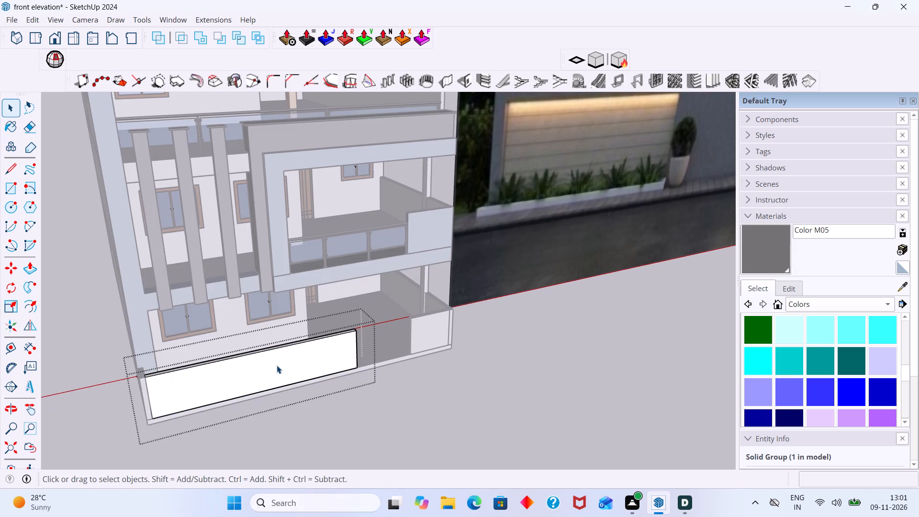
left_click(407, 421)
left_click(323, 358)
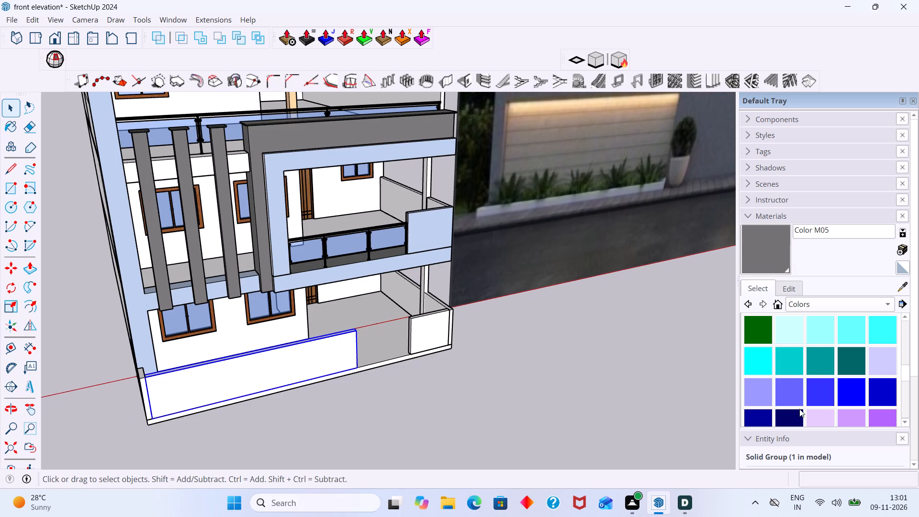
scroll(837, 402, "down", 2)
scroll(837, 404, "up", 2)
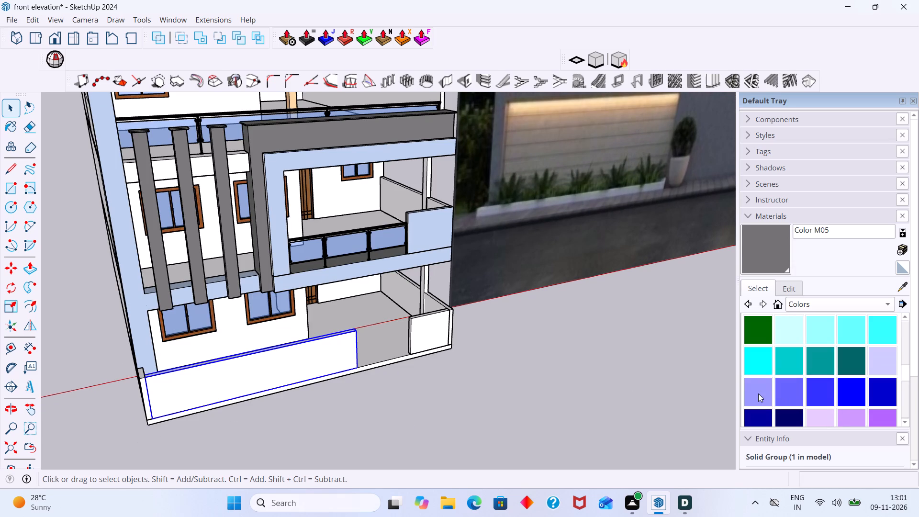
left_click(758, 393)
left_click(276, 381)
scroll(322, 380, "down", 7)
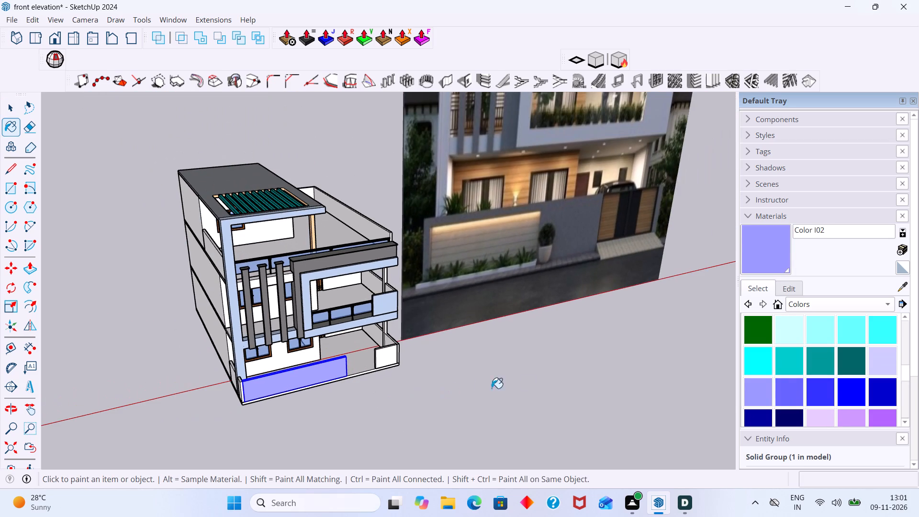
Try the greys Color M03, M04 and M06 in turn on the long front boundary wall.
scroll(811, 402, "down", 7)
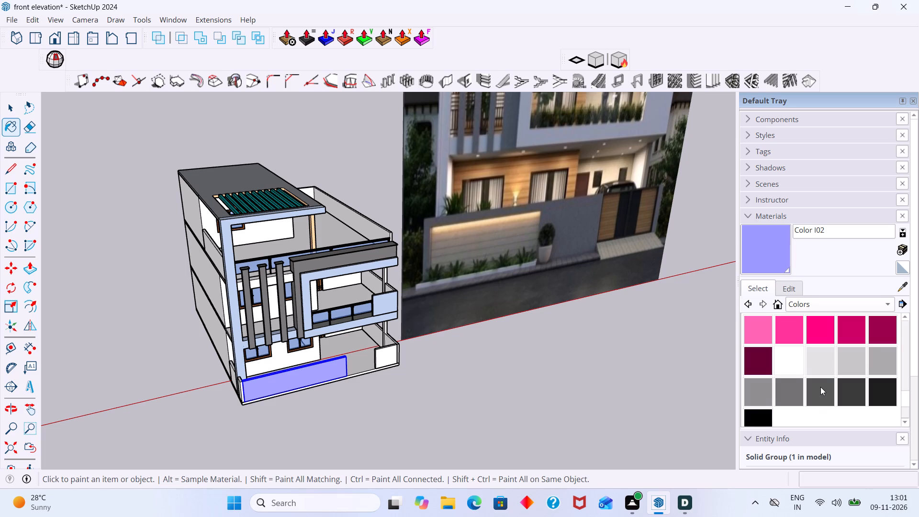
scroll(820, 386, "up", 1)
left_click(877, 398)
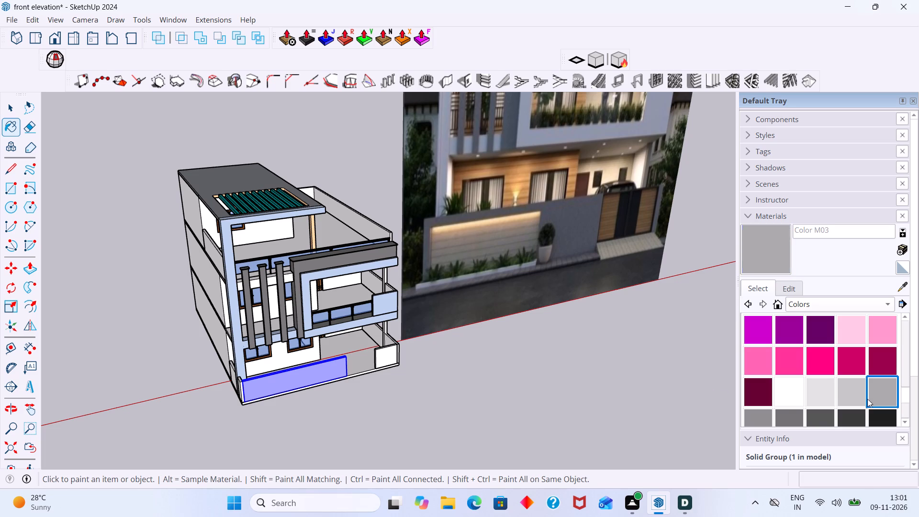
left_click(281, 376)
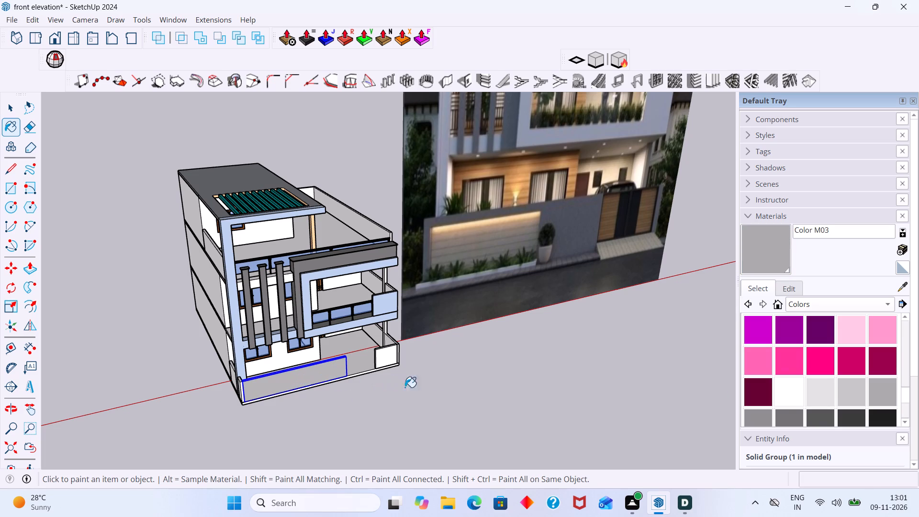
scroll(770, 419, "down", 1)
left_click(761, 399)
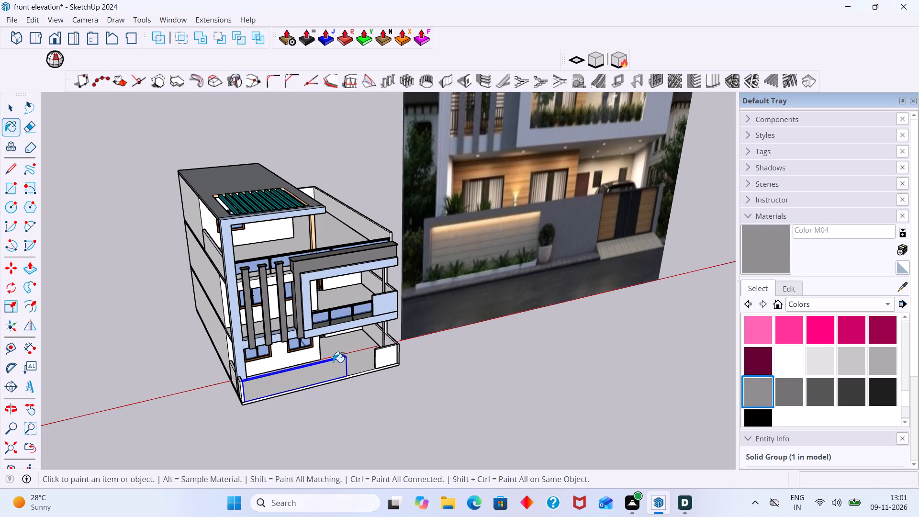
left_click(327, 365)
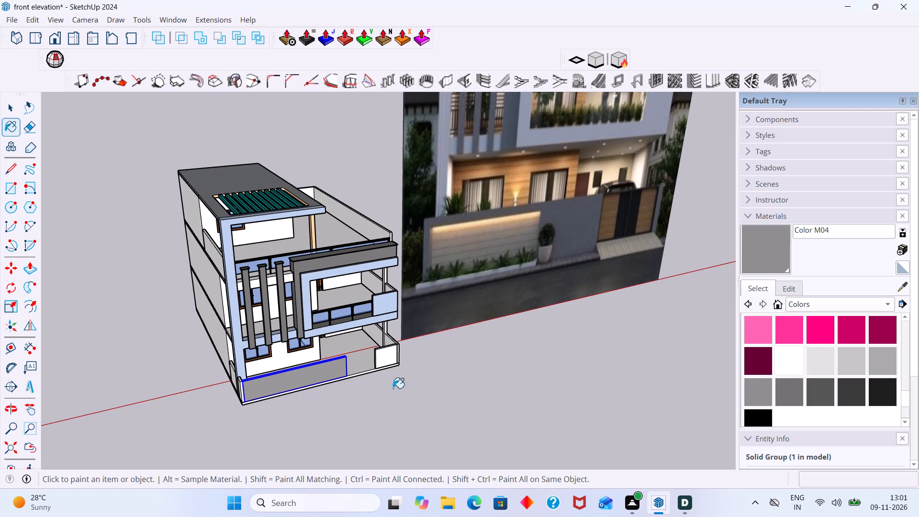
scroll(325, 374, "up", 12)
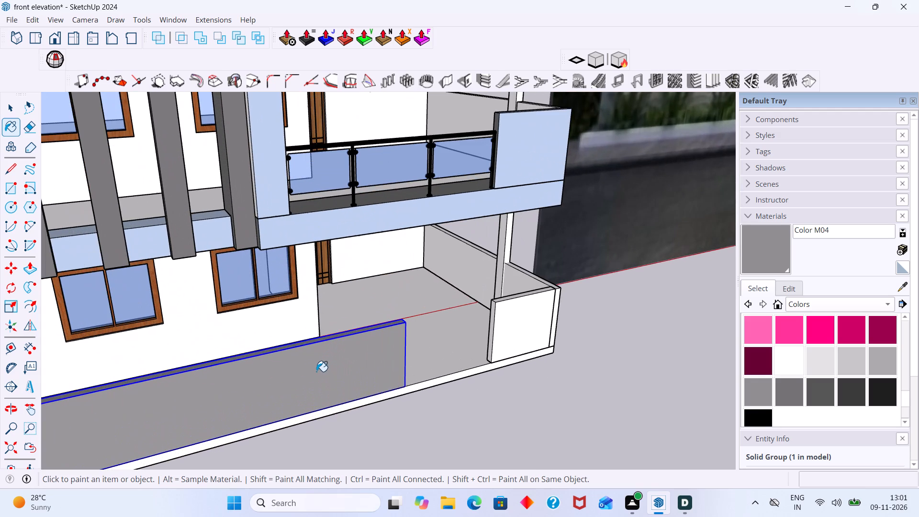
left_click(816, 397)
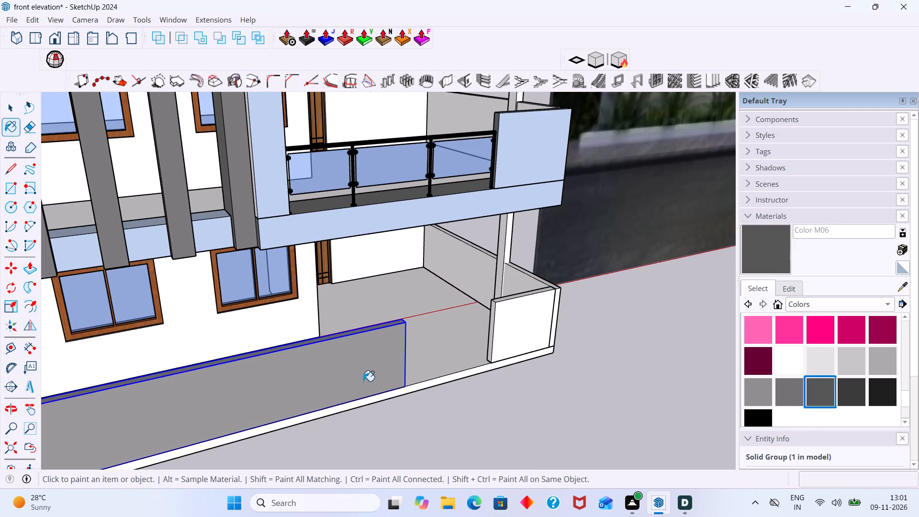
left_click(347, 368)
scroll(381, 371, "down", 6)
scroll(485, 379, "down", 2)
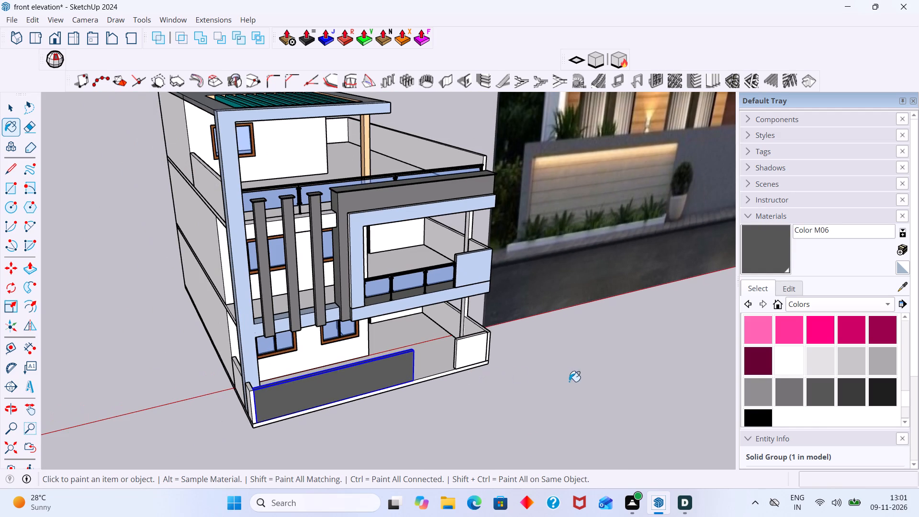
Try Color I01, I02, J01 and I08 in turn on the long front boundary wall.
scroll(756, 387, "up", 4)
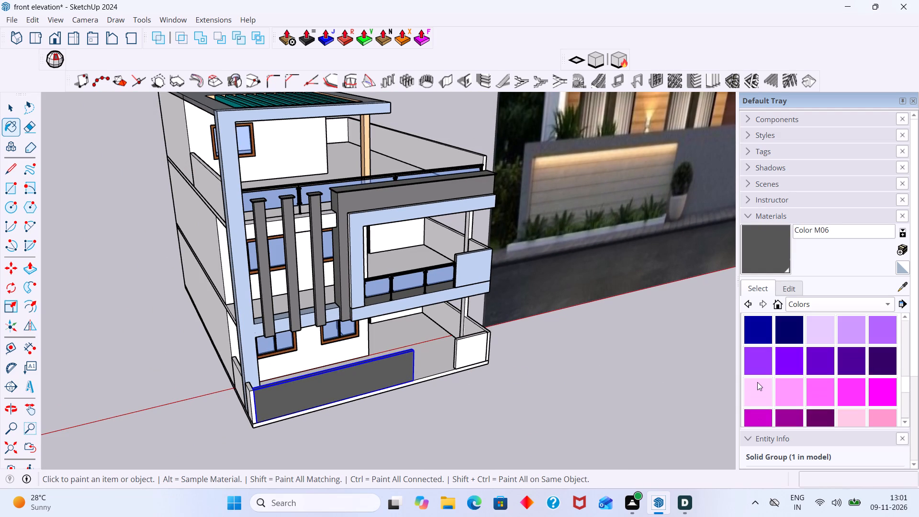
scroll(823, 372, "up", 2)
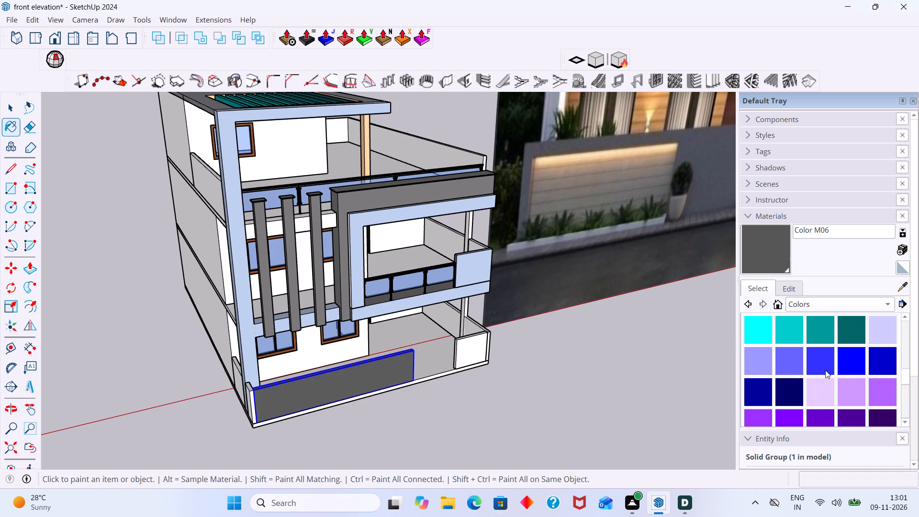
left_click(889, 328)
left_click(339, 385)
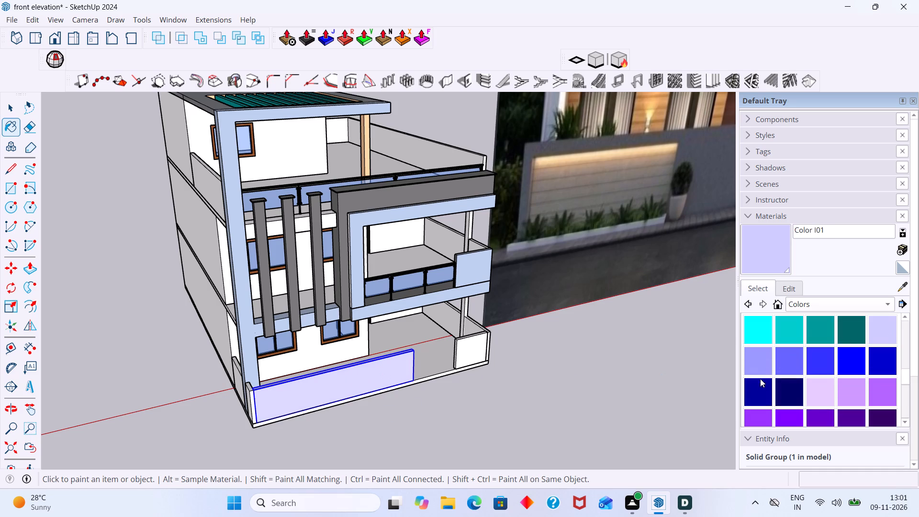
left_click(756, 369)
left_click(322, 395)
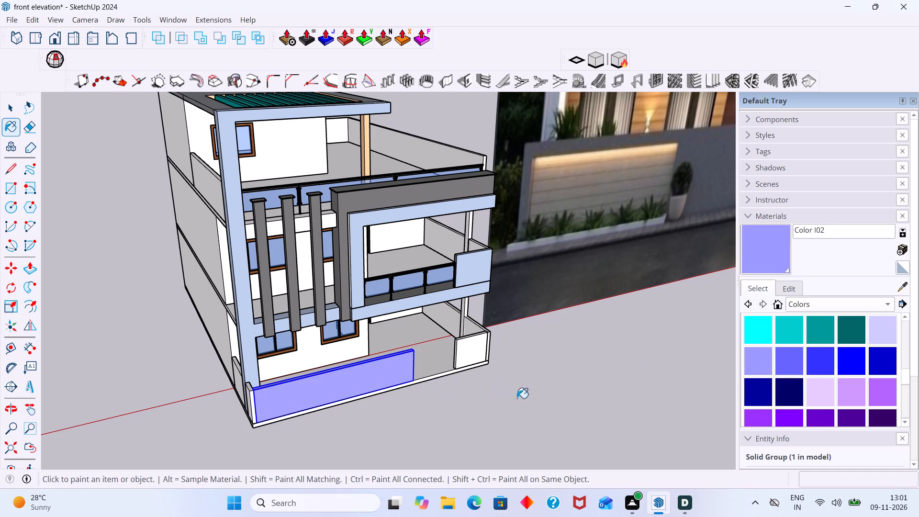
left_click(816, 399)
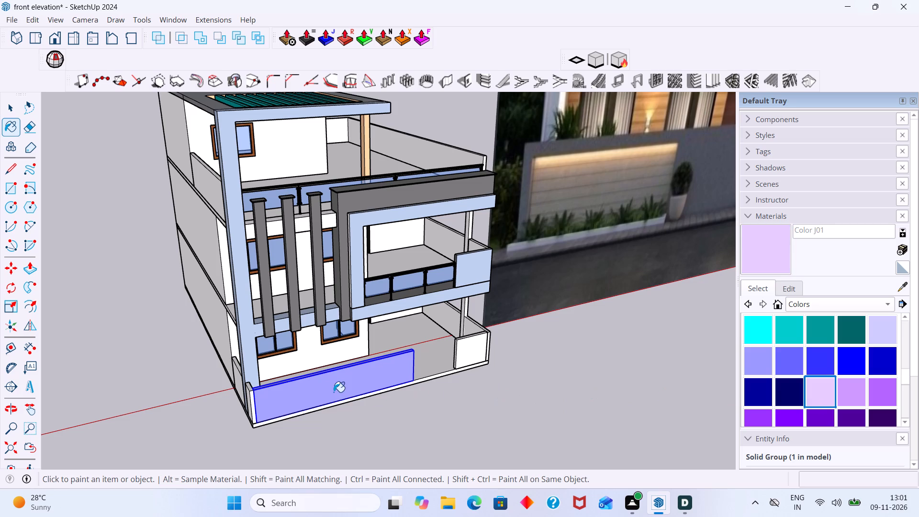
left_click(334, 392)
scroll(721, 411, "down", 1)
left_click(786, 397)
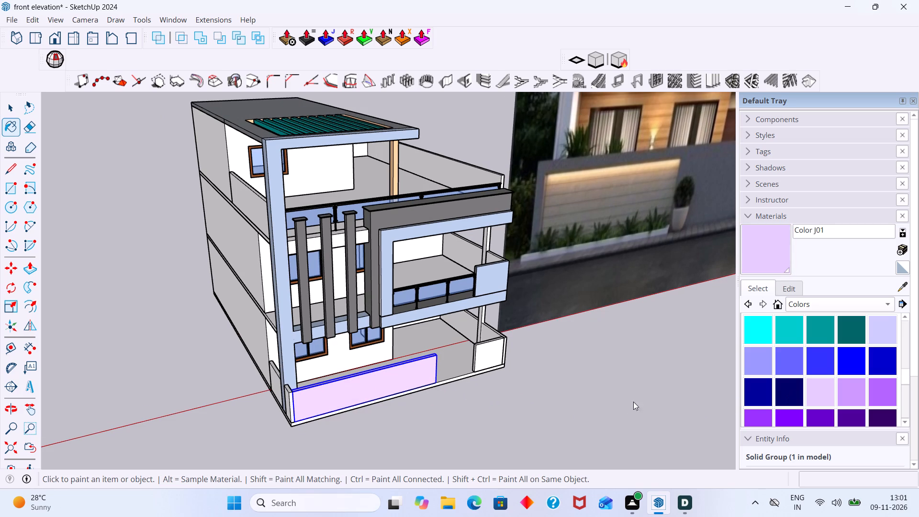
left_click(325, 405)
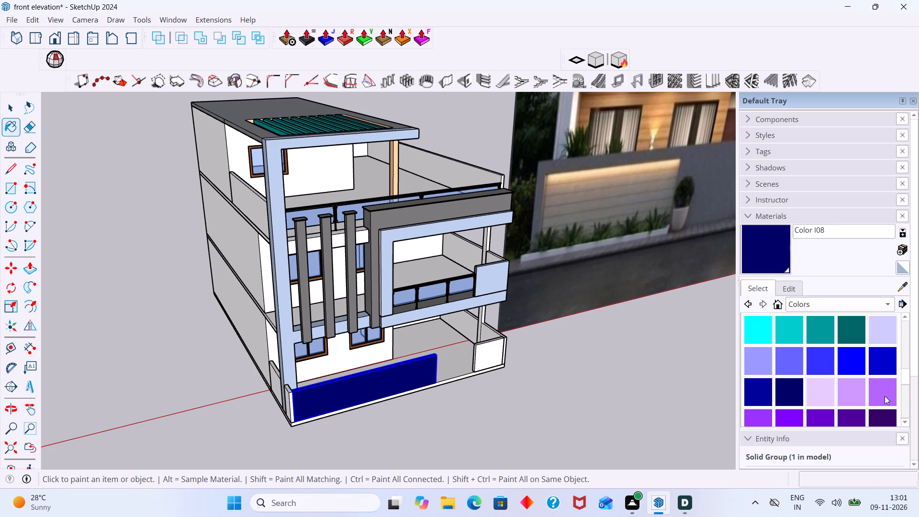
Paint the long front boundary wall with the grey Color M03.
scroll(886, 395, "down", 2)
scroll(871, 395, "up", 2)
scroll(817, 381, "up", 2)
scroll(817, 381, "down", 5)
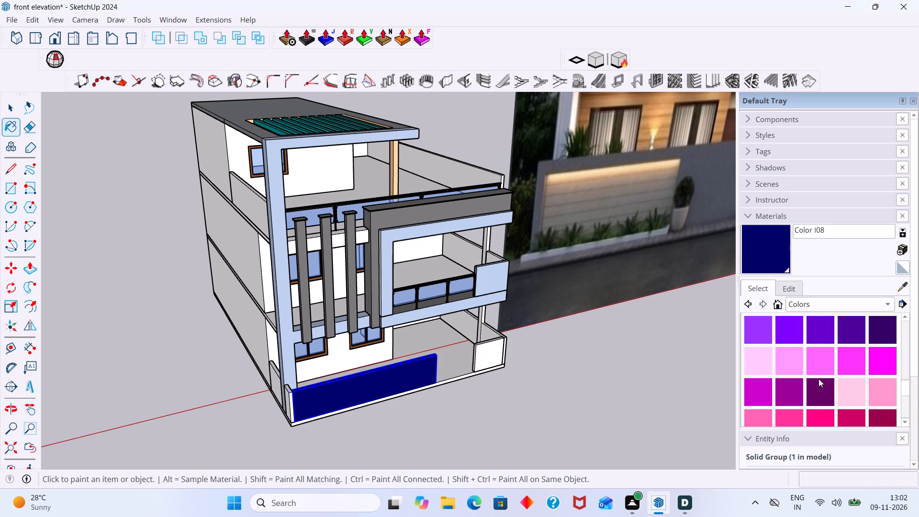
scroll(818, 378, "down", 2)
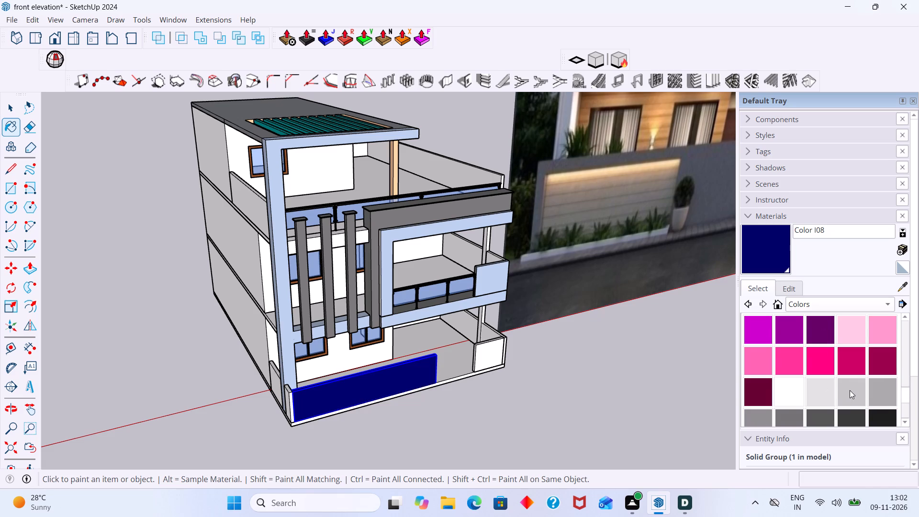
left_click(887, 390)
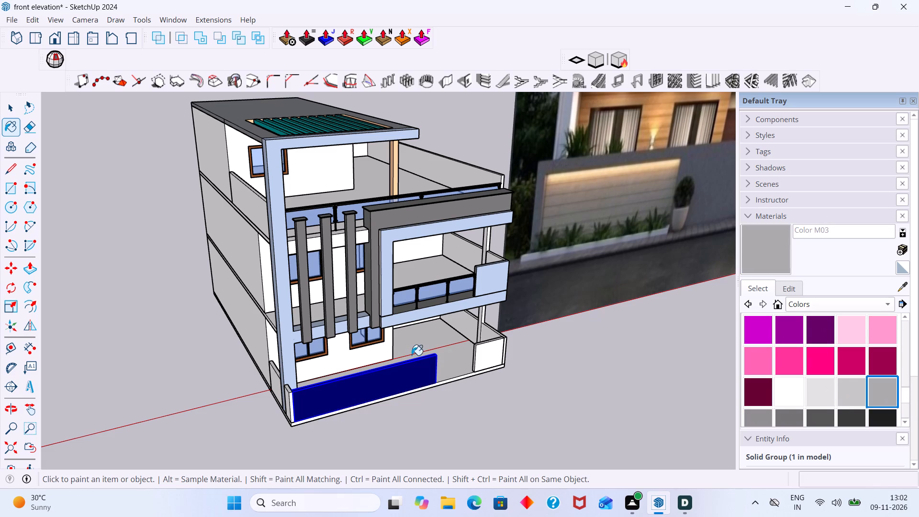
left_click(353, 397)
scroll(342, 397, "up", 9)
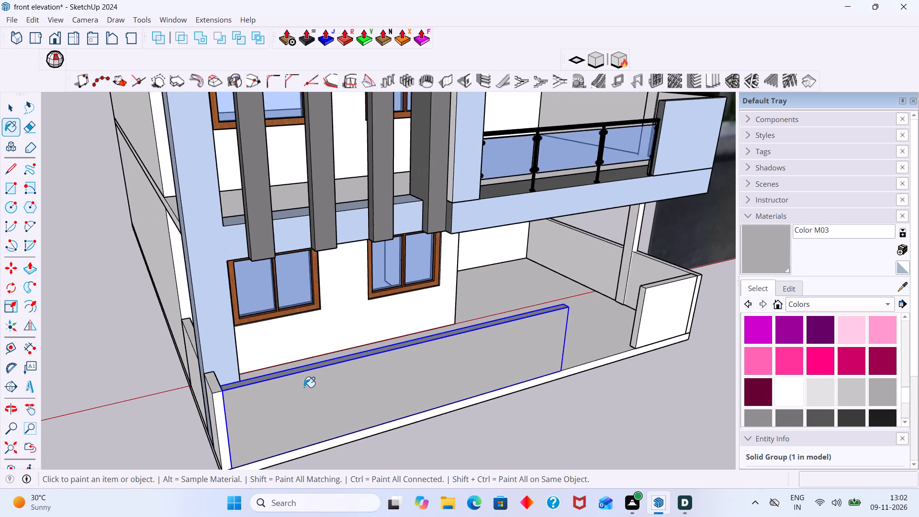
scroll(302, 389, "down", 9)
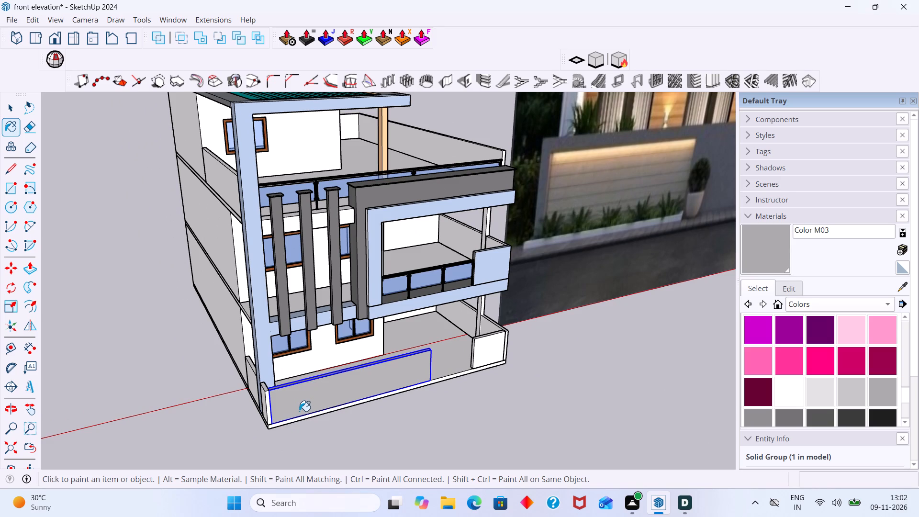
Paint the short front boundary wall beyond the gate opening with Color M03.
scroll(303, 412, "up", 1)
scroll(303, 412, "down", 1)
scroll(301, 405, "up", 3)
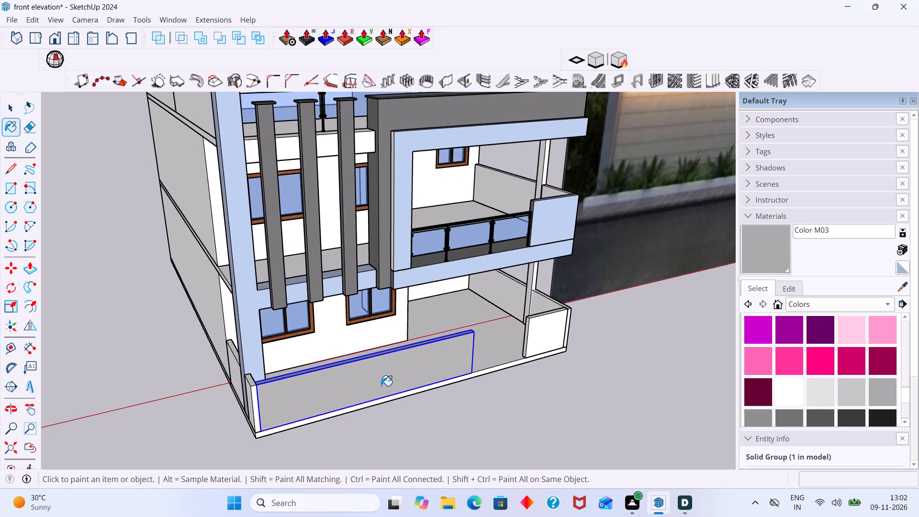
scroll(381, 386, "down", 10)
scroll(490, 379, "up", 3)
scroll(437, 362, "up", 1)
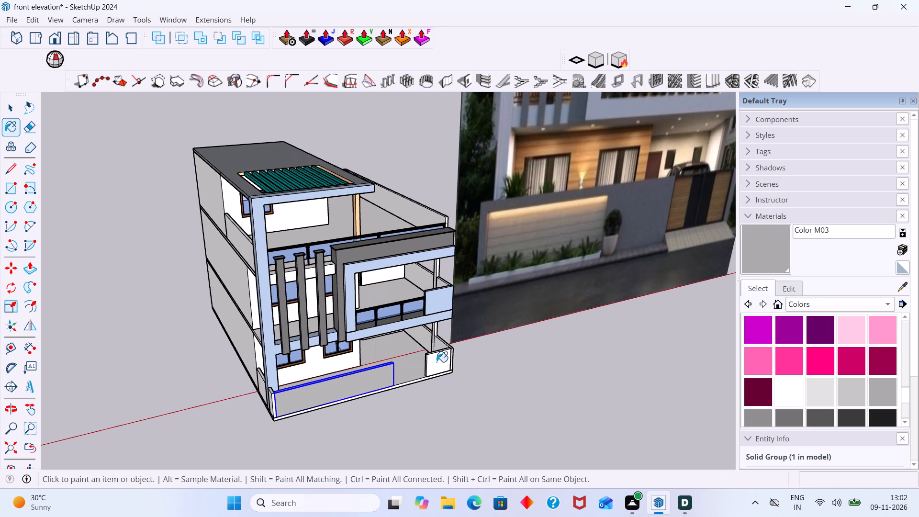
scroll(437, 362, "up", 1)
left_click(436, 360)
scroll(437, 358, "down", 2)
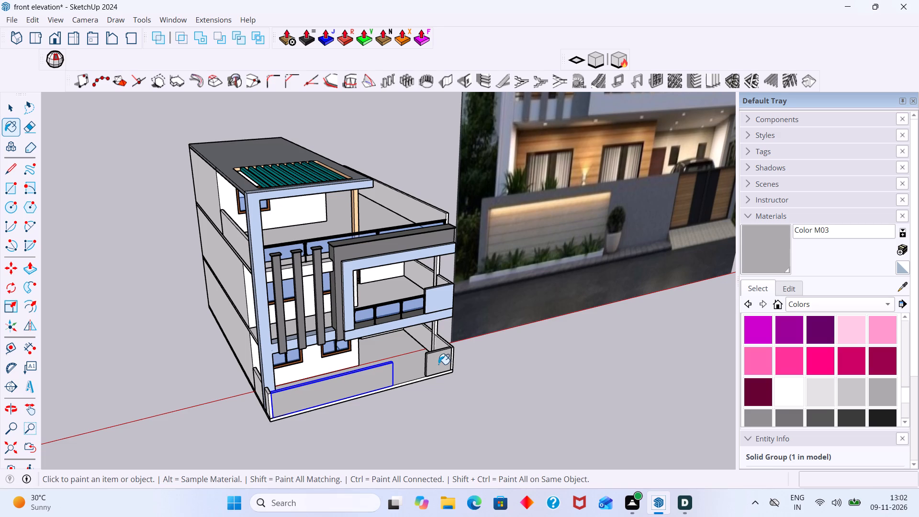
scroll(437, 365, "down", 5)
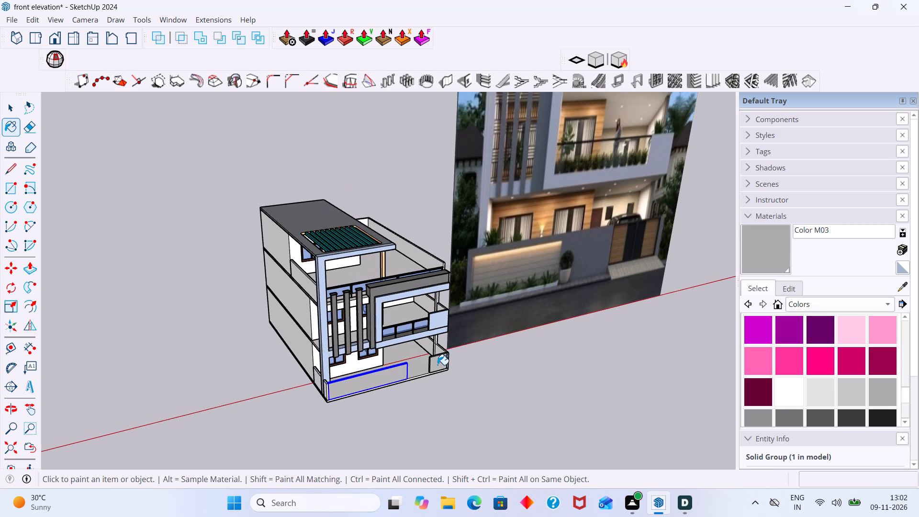
Paint both side wall pieces beside the light blue column and the far side boundary wall with Color M03.
scroll(325, 394, "up", 6)
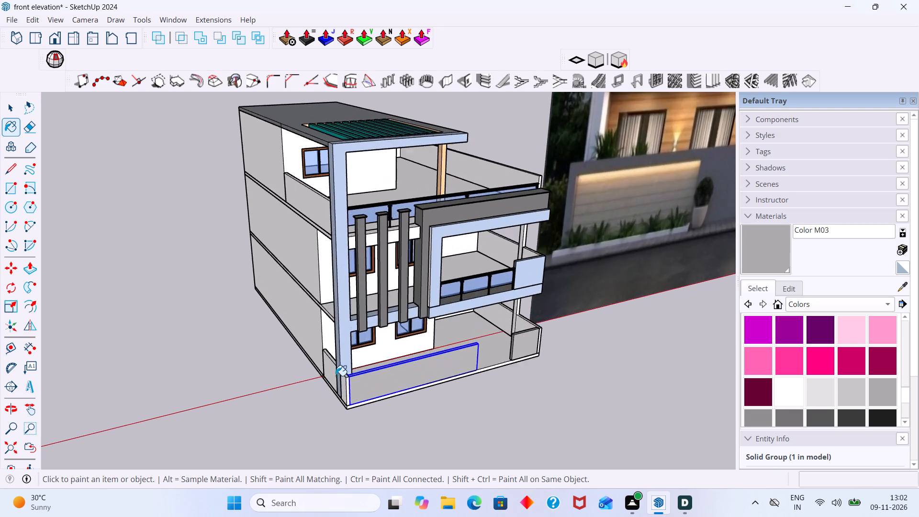
scroll(336, 376, "up", 10)
left_click(348, 376)
left_click(310, 335)
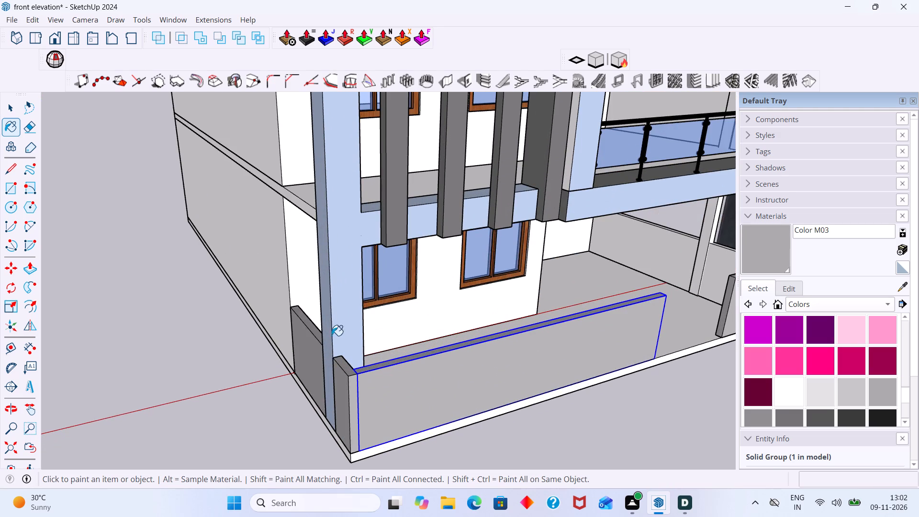
scroll(347, 336, "down", 3)
scroll(685, 253, "up", 2)
left_click(657, 273)
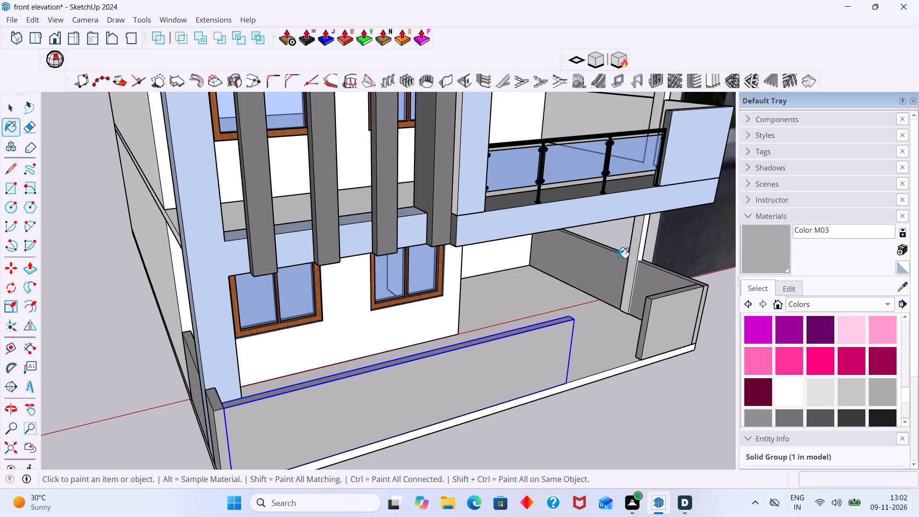
Paint the stretch of the far side boundary wall beside the slim porch column with Color M03.
left_click(618, 258)
scroll(619, 262, "down", 2)
key("space")
scroll(595, 340, "down", 2)
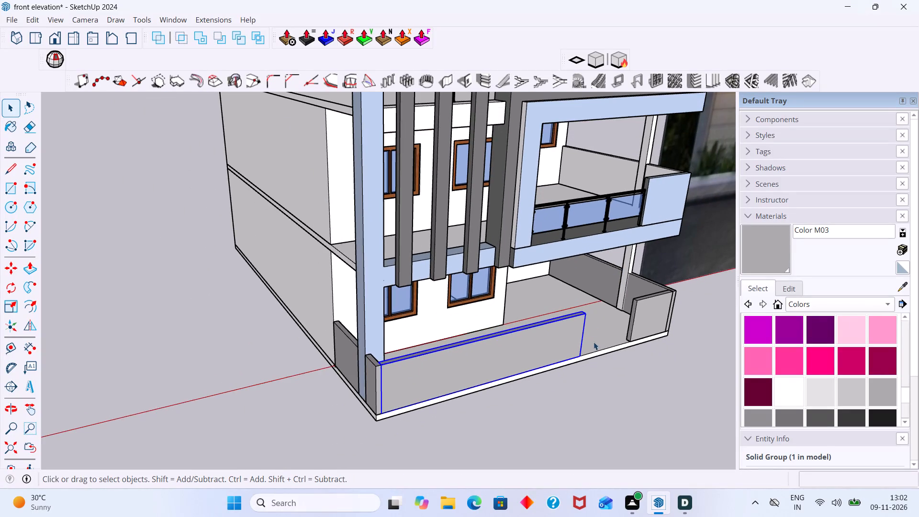
middle_click_drag(591, 336, 498, 349, "shift")
left_click(546, 412)
Open the ground floor base slab and paint its front edge with Blacktop Old 01 sampled from the roof slab.
middle_click_drag(516, 363, 388, 371)
scroll(384, 368, "up", 2)
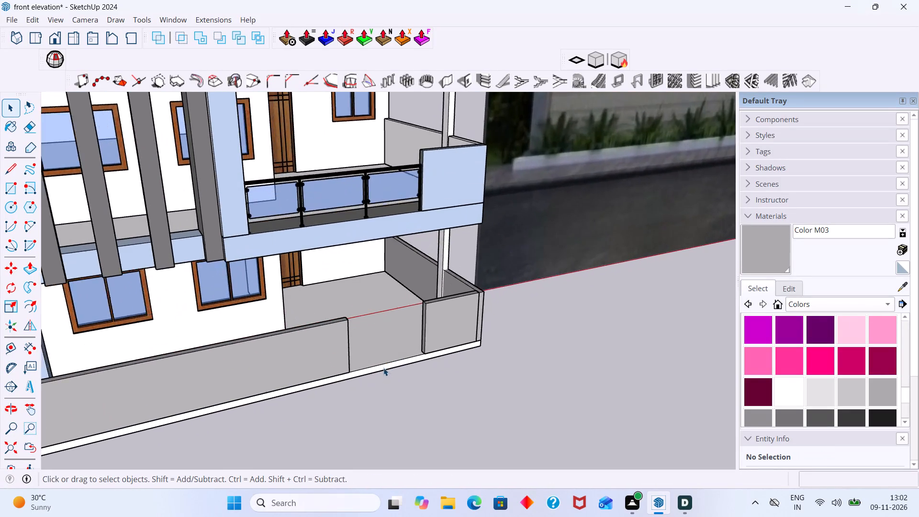
scroll(383, 368, "up", 5)
left_click(376, 369)
double_click(376, 369)
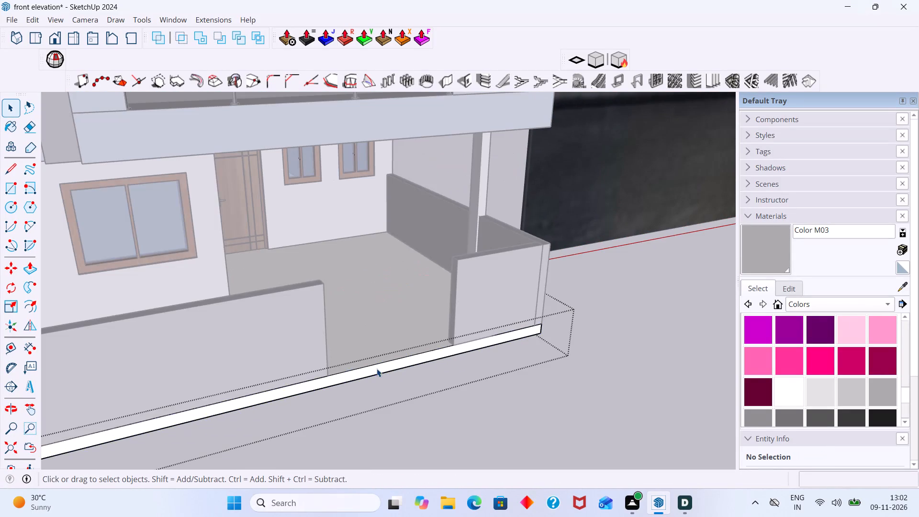
left_click(379, 371)
scroll(415, 360, "down", 3)
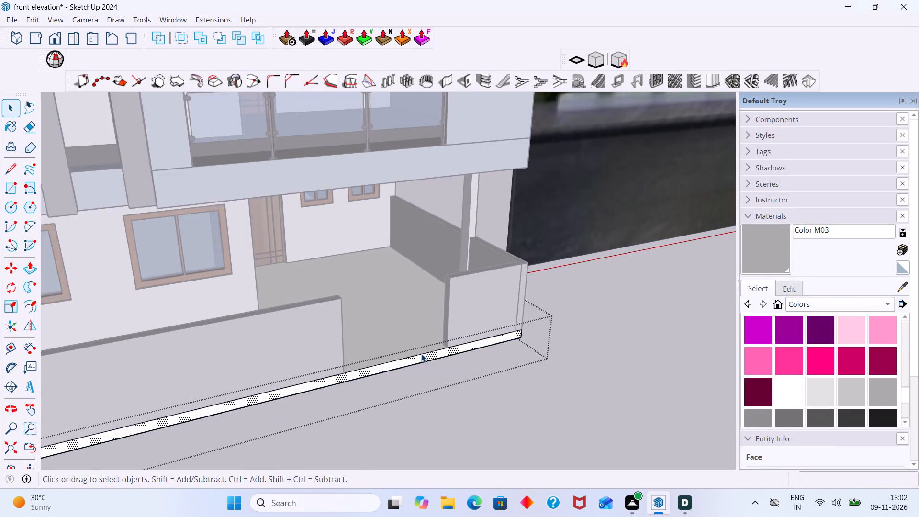
scroll(421, 354, "down", 9)
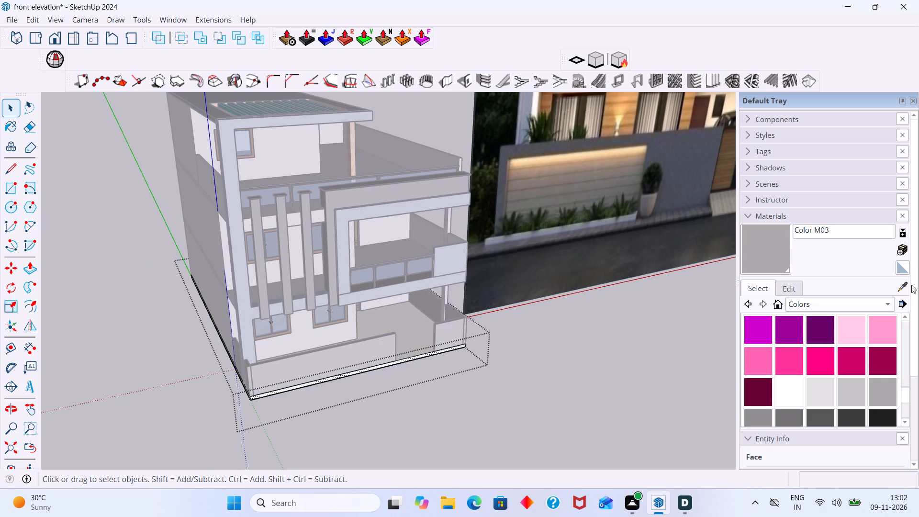
left_click(898, 288)
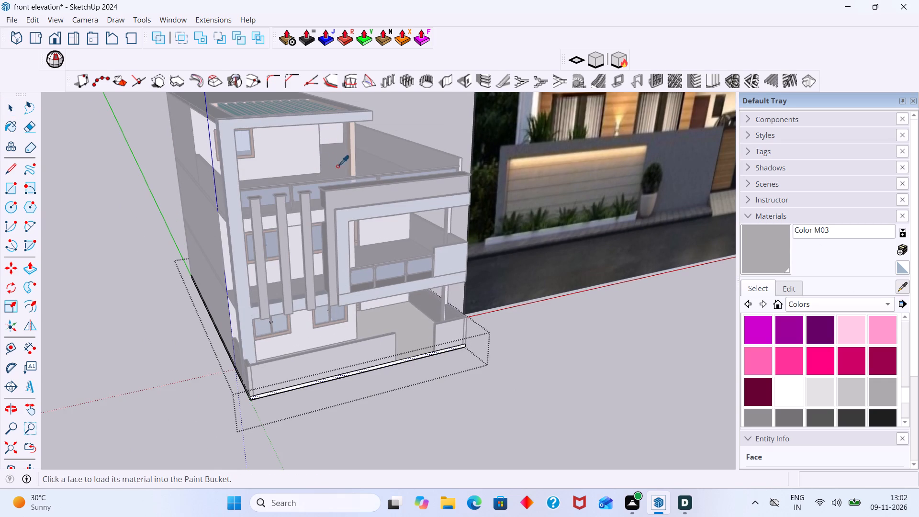
middle_click_drag(383, 166, 439, 194)
scroll(92, 106, "up", 1)
left_click(181, 113)
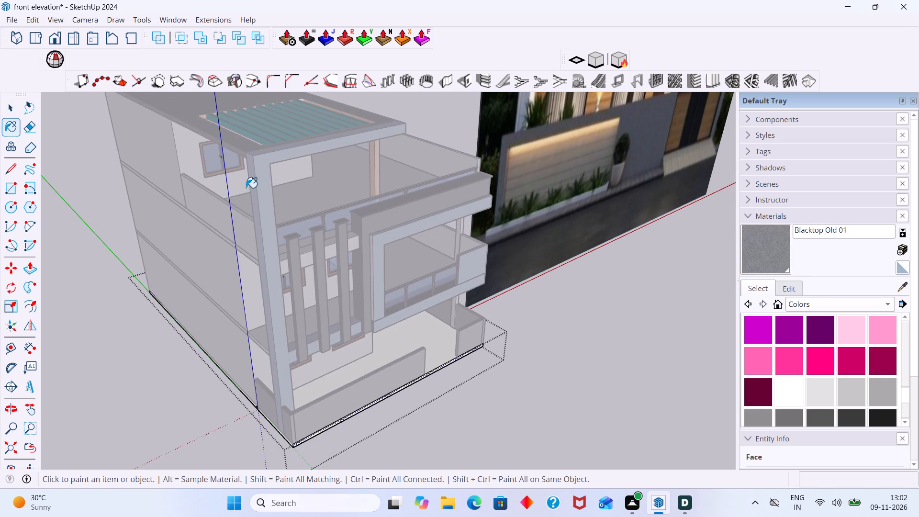
middle_click_drag(386, 375, 343, 335)
scroll(445, 407, "up", 13)
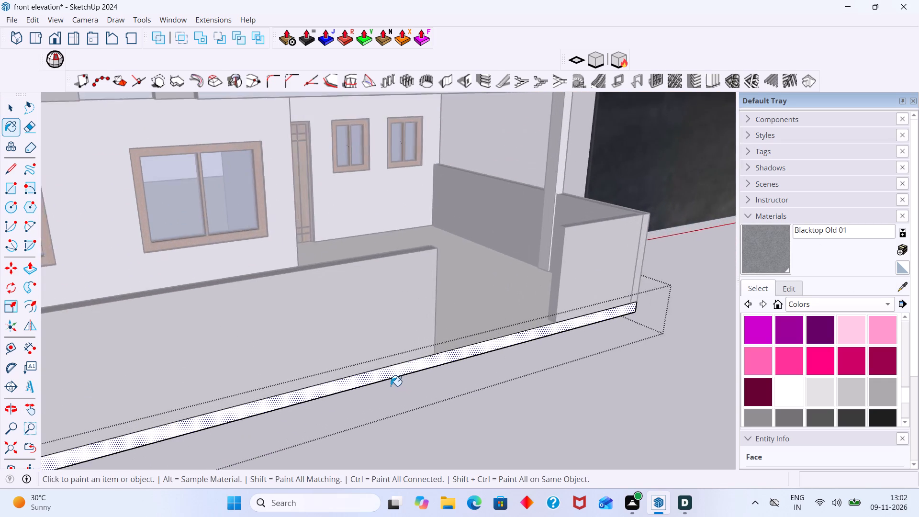
scroll(391, 386, "up", 3)
left_click(392, 368)
Paint the base slab's underside and its side edge below the light blue column with Blacktop Old 01.
scroll(410, 388, "down", 2)
middle_click_drag(401, 382, 312, 223)
scroll(324, 254, "up", 2)
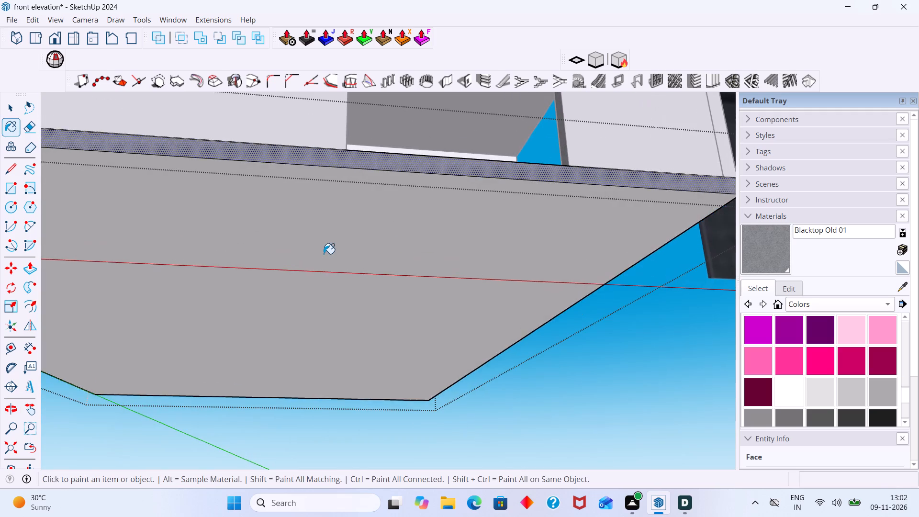
left_click(324, 250)
scroll(330, 247, "down", 10)
middle_click_drag(351, 297, 562, 334)
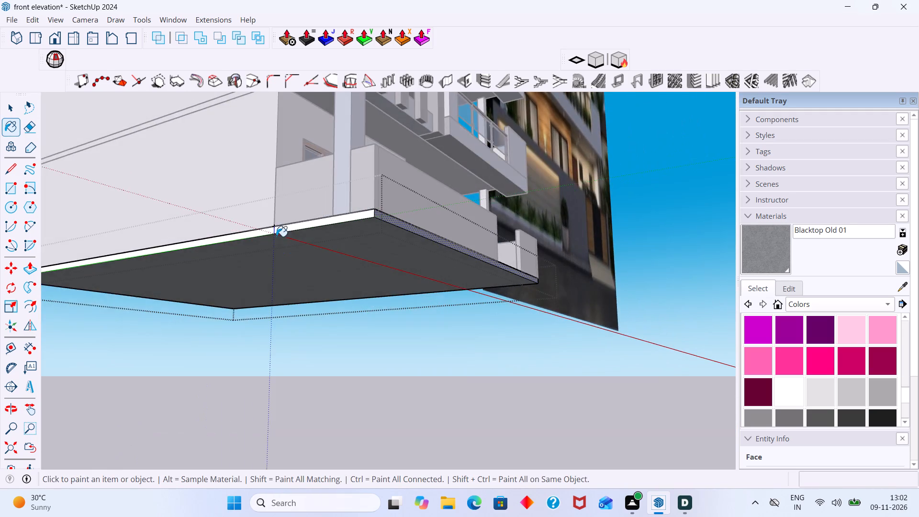
scroll(276, 235, "up", 6)
left_click(302, 228)
left_click(307, 222)
Paint the base slab's opposite side edge, on the porch side, with Blacktop Old 01.
scroll(318, 233, "down", 3)
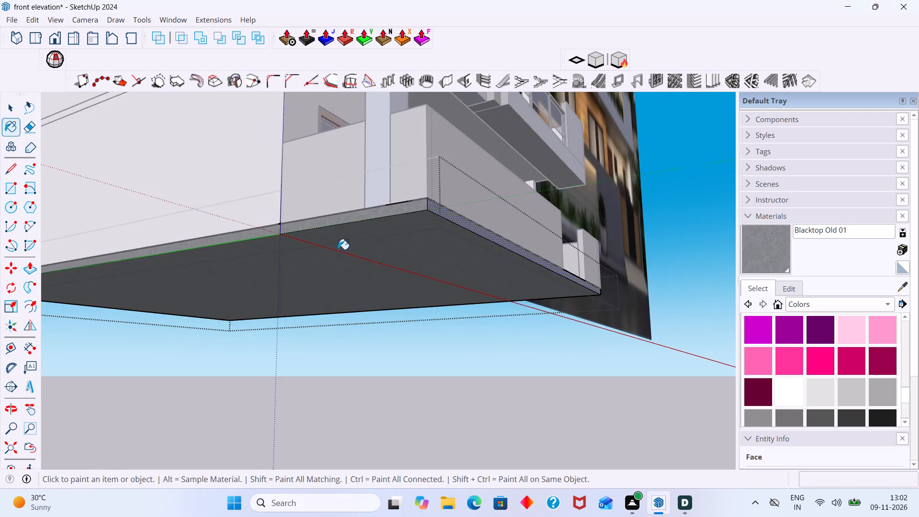
scroll(338, 249, "down", 9)
middle_click_drag(386, 271, 192, 287)
scroll(317, 273, "up", 1)
middle_click_drag(336, 285, 116, 305)
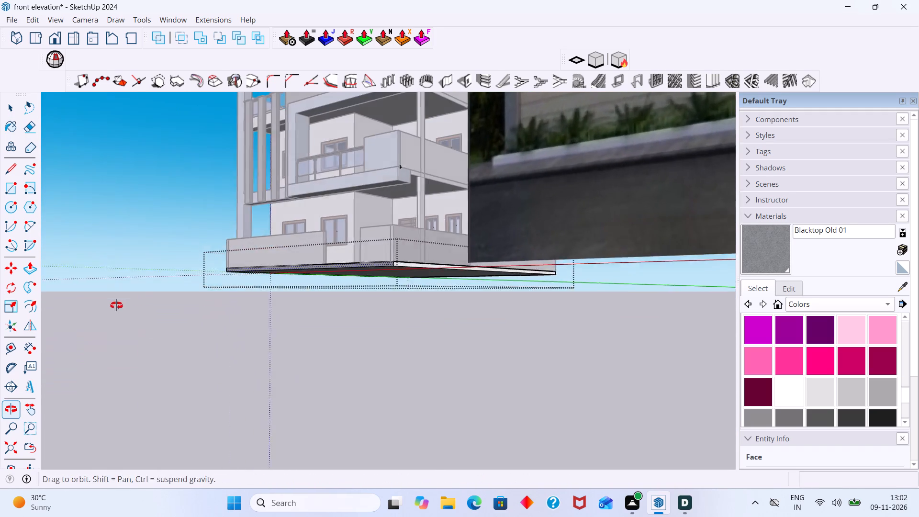
middle_click_drag(116, 305, 129, 311)
scroll(351, 280, "up", 12)
left_click(429, 226)
Paint the base slab's rear edge with Blacktop Old 01 and close the slab group.
scroll(428, 232, "down", 4)
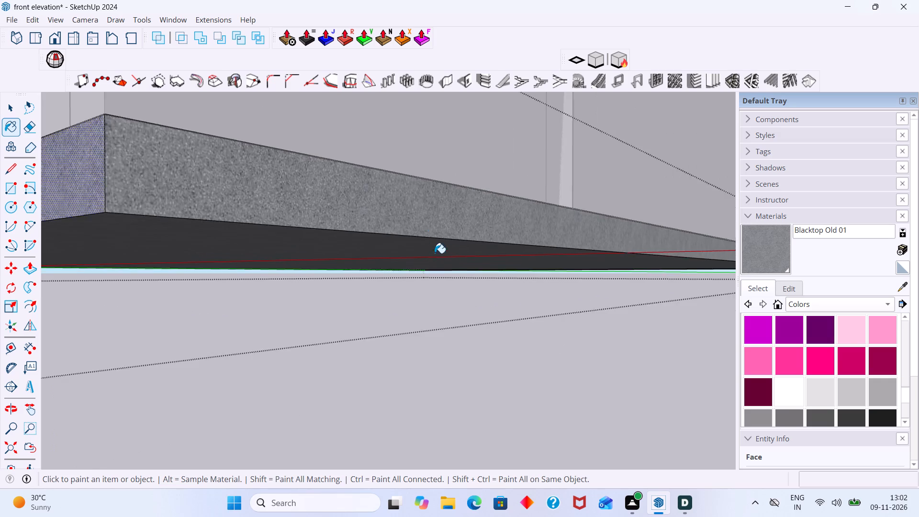
scroll(435, 253, "down", 14)
middle_click_drag(466, 297, 908, 291)
middle_click_drag(433, 334, 697, 353)
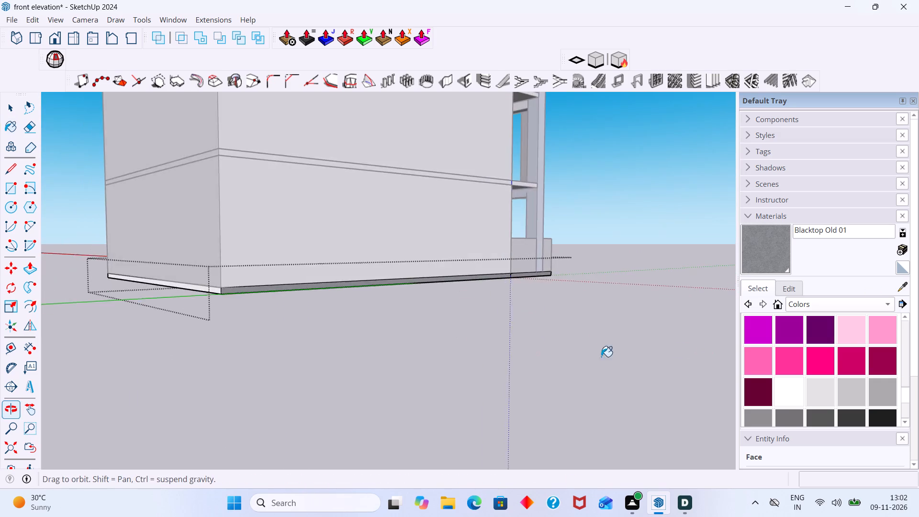
middle_click_drag(426, 342, 588, 321)
scroll(332, 283, "up", 8)
left_click(413, 207)
scroll(413, 228, "down", 5)
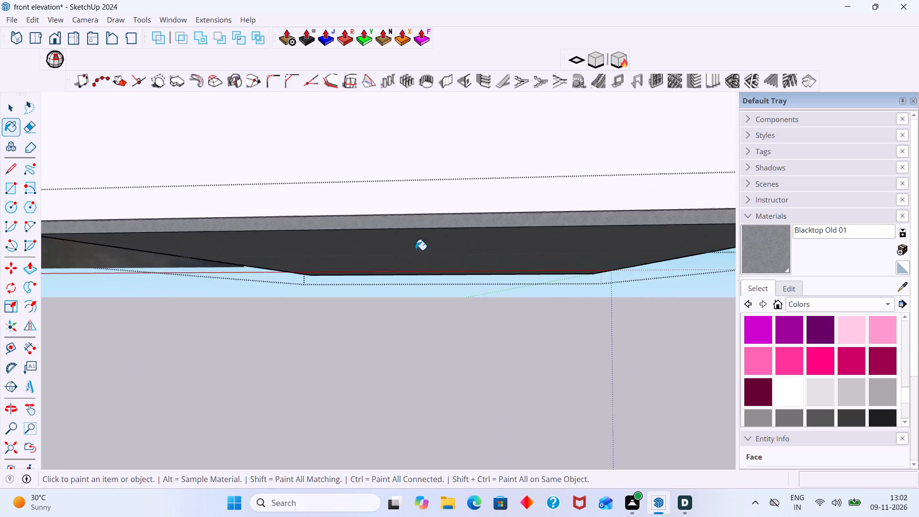
scroll(415, 250, "down", 17)
key("space")
left_click(482, 291)
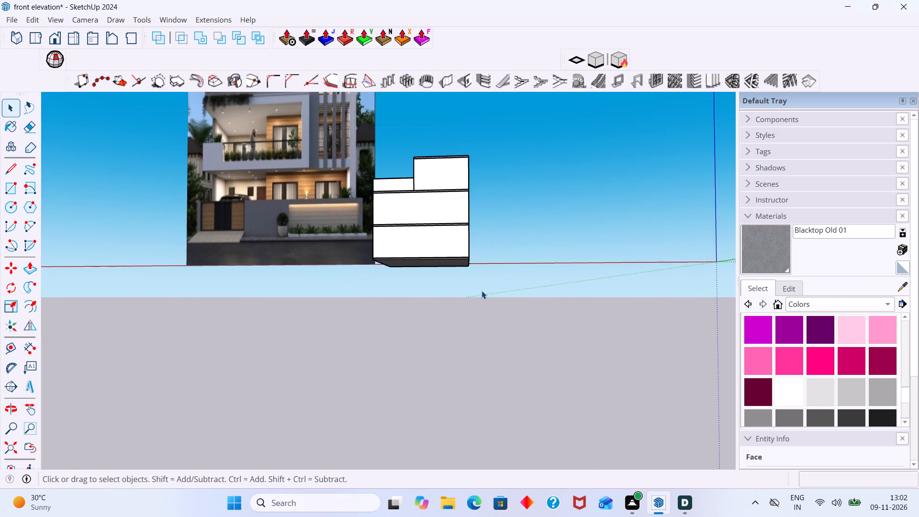
Paint the first floor slab group between the ground and first floor walls with Blacktop Old 01.
scroll(478, 284, "down", 3)
middle_click_drag(480, 287, 397, 372)
scroll(391, 290, "up", 7)
middle_click_drag(477, 258, 327, 329)
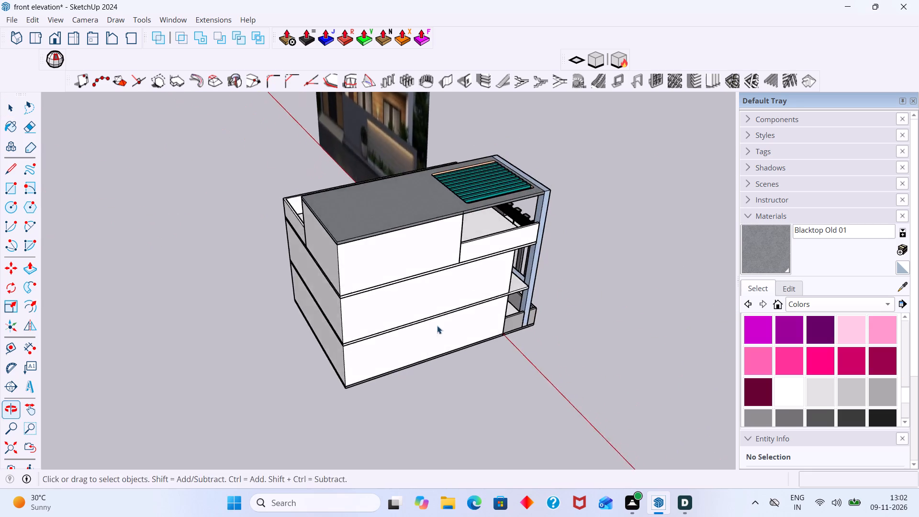
middle_click_drag(459, 301, 357, 333)
scroll(497, 337, "up", 6)
left_click(482, 332)
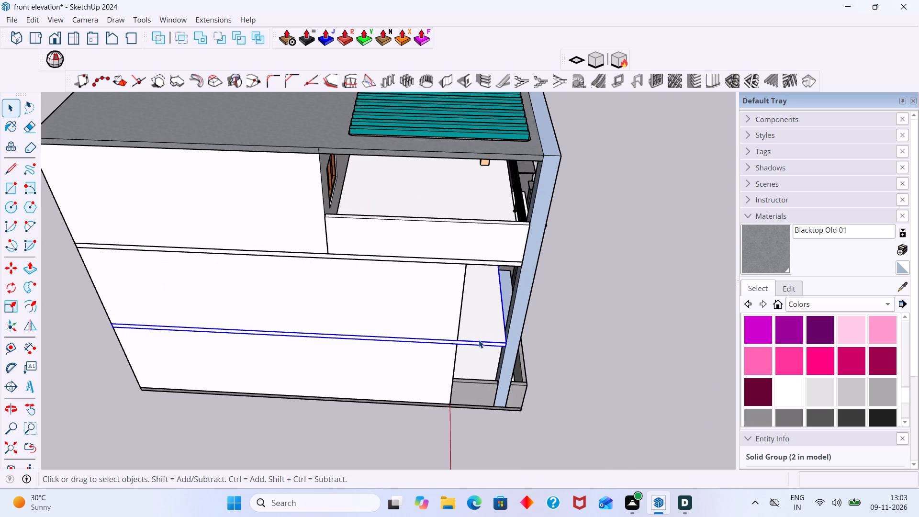
scroll(479, 335, "up", 2)
middle_click_drag(473, 336, 418, 329)
scroll(484, 344, "up", 3)
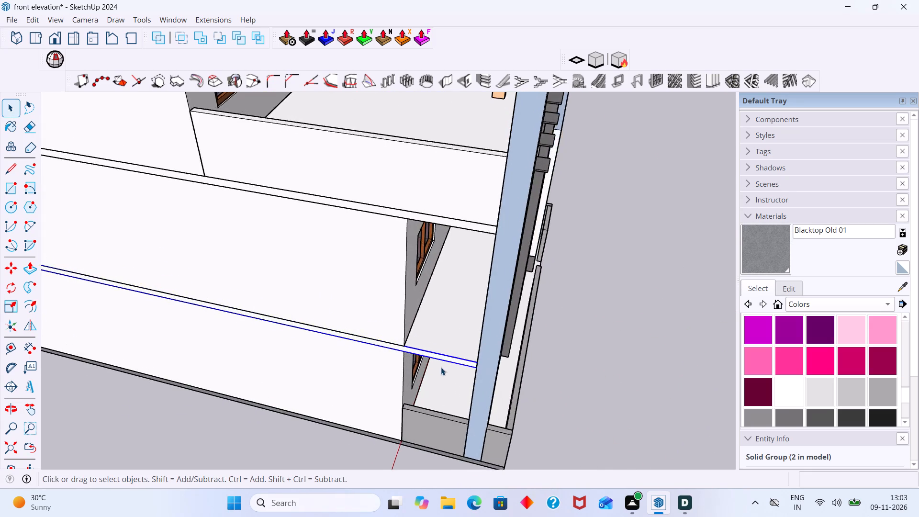
scroll(441, 367, "up", 4)
scroll(443, 354, "down", 6)
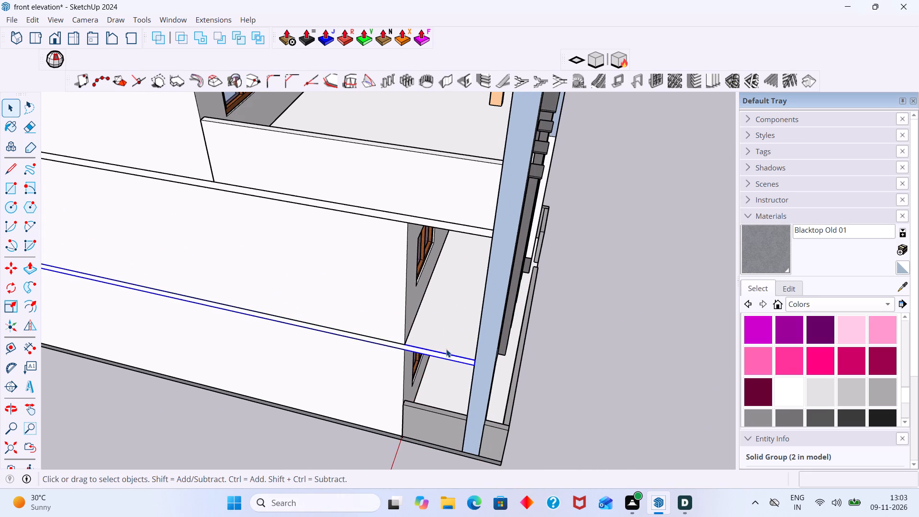
left_click(753, 247)
left_click(451, 353)
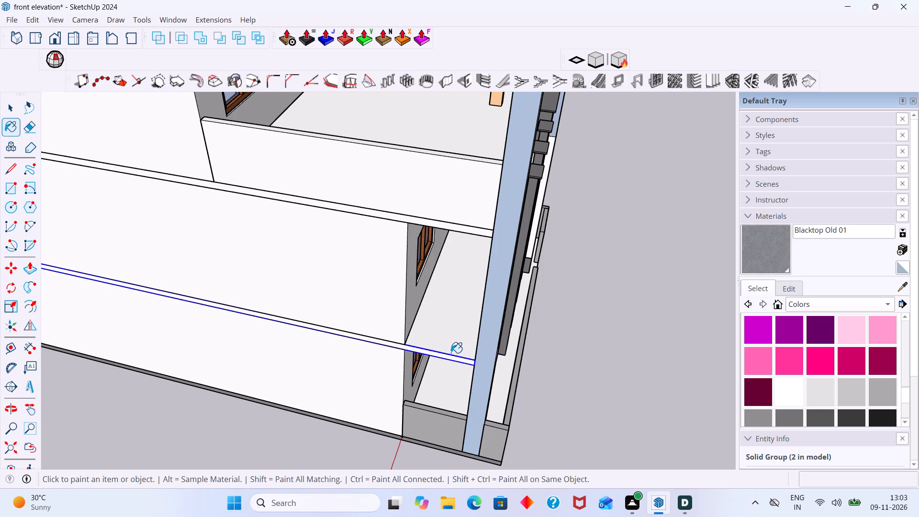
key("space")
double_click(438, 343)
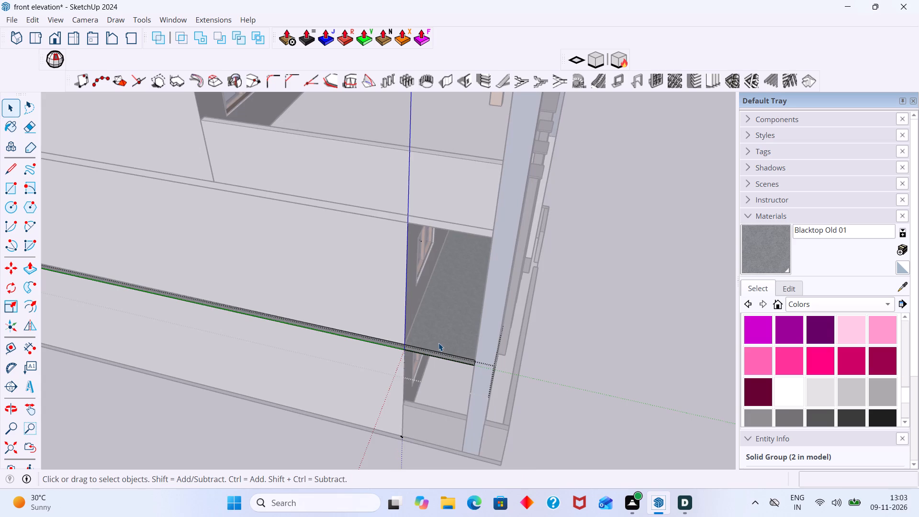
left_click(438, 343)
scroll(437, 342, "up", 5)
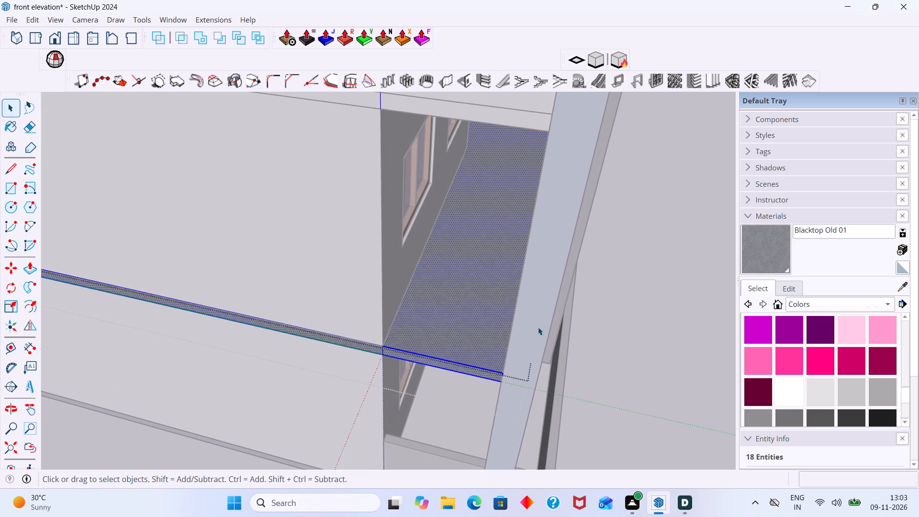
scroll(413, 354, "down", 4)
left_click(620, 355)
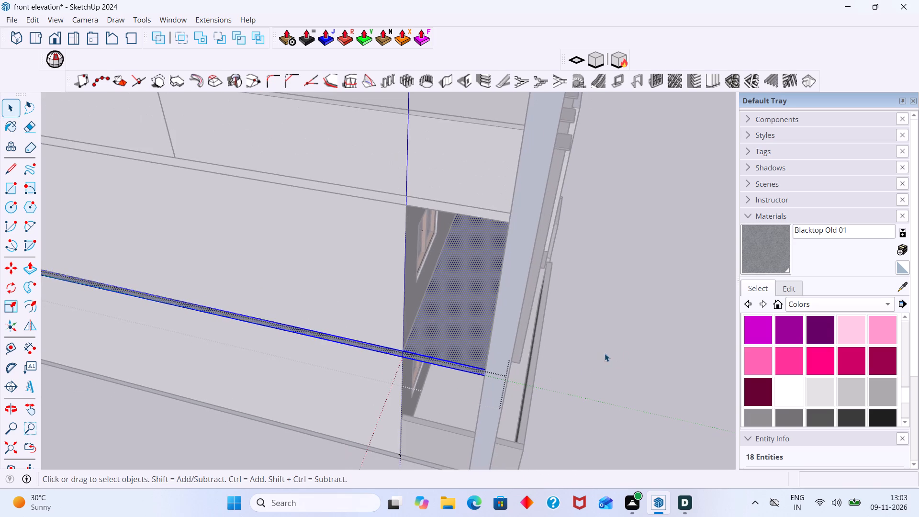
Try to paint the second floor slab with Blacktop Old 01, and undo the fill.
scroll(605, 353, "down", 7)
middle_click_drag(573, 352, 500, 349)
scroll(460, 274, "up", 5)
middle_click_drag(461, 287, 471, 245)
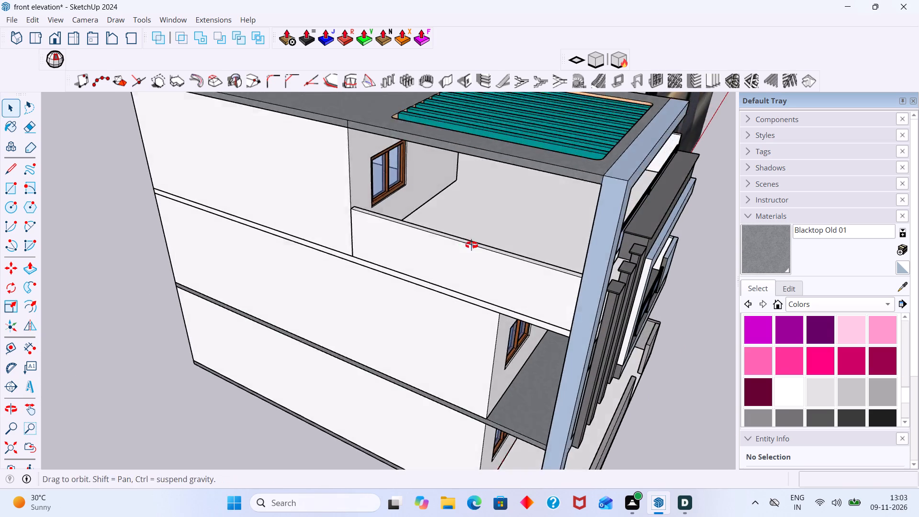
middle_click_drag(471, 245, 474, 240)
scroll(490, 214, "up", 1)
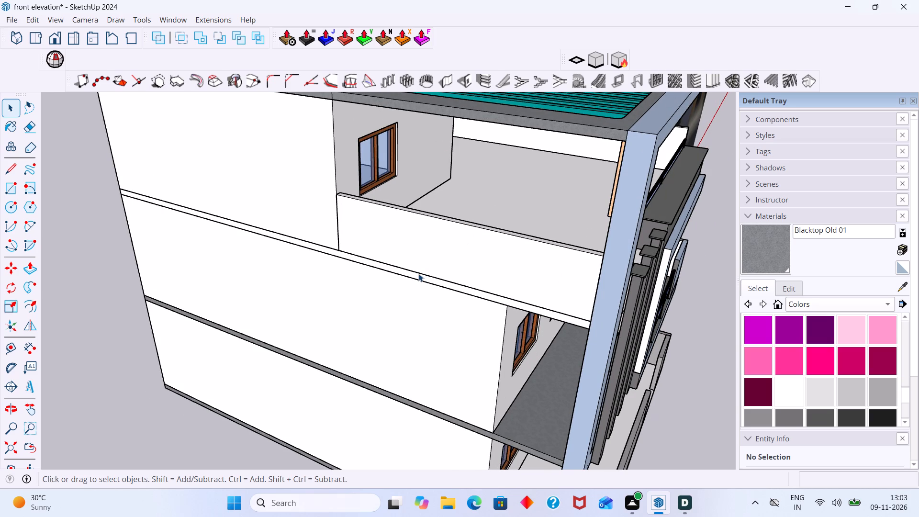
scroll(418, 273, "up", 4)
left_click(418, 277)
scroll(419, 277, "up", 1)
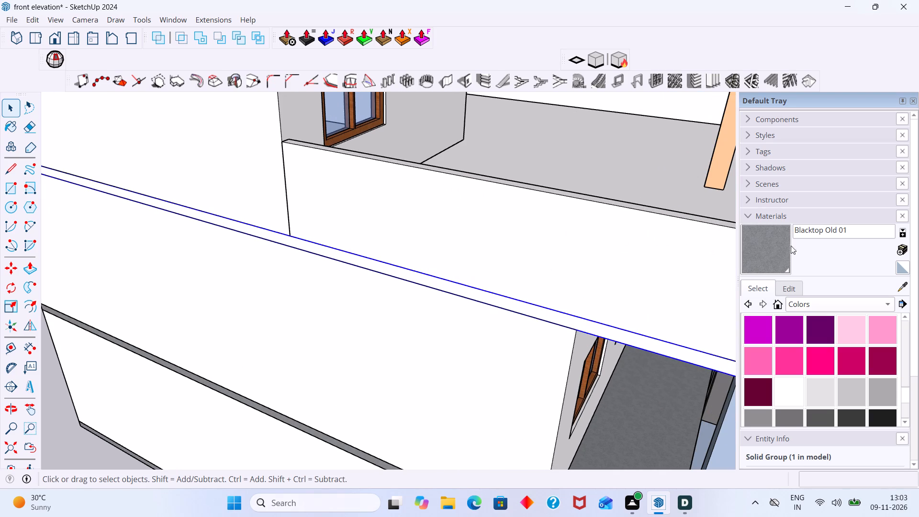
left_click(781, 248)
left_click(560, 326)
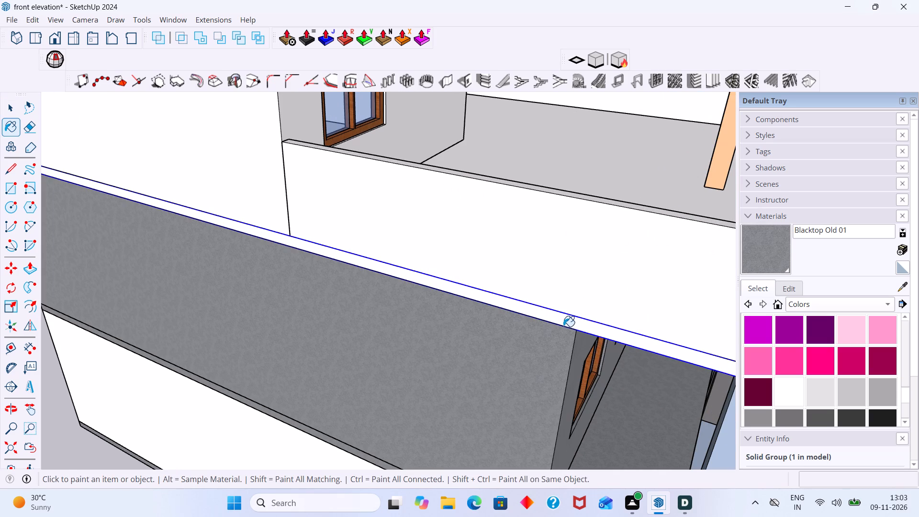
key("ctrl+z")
Open the second floor slab, paint all its selected geometry with Blacktop Old 01, and close the group.
key("space")
triple_click(566, 320)
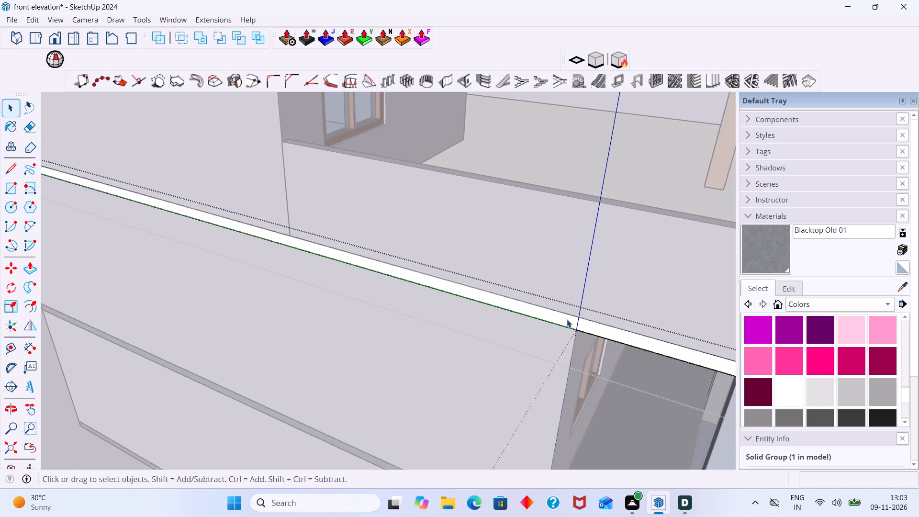
left_click(749, 258)
left_click(549, 323)
scroll(561, 326, "down", 3)
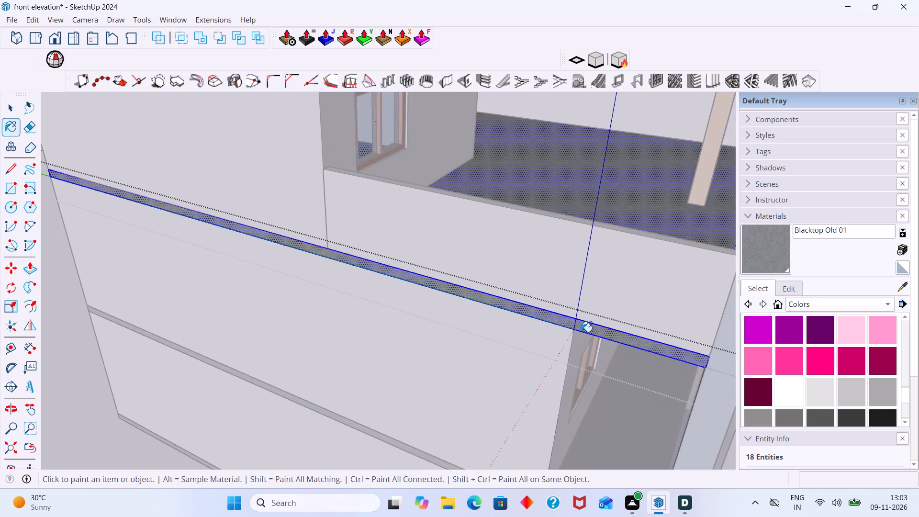
scroll(581, 332, "down", 5)
middle_click_drag(609, 328, 552, 326)
key("space")
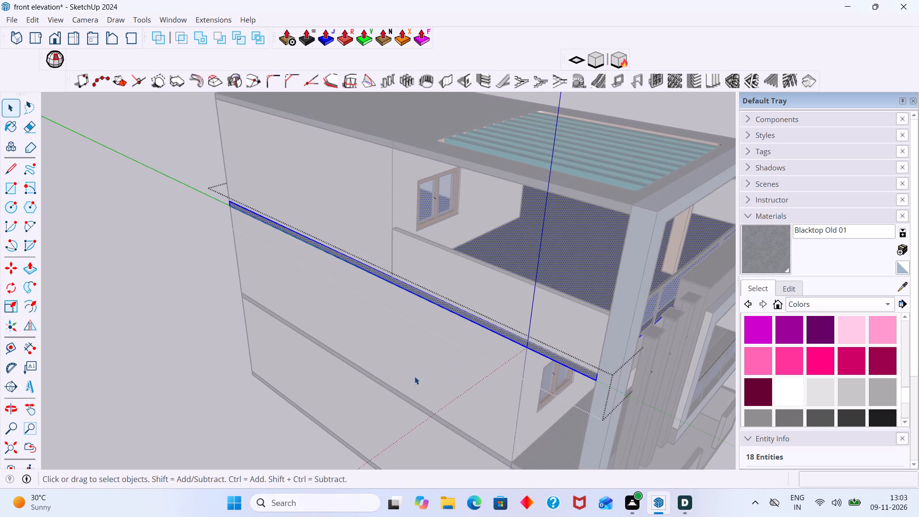
left_click(184, 395)
Examine the painted slabs and the overall house from above and from the front.
scroll(384, 328, "down", 3)
middle_click_drag(457, 269, 349, 266)
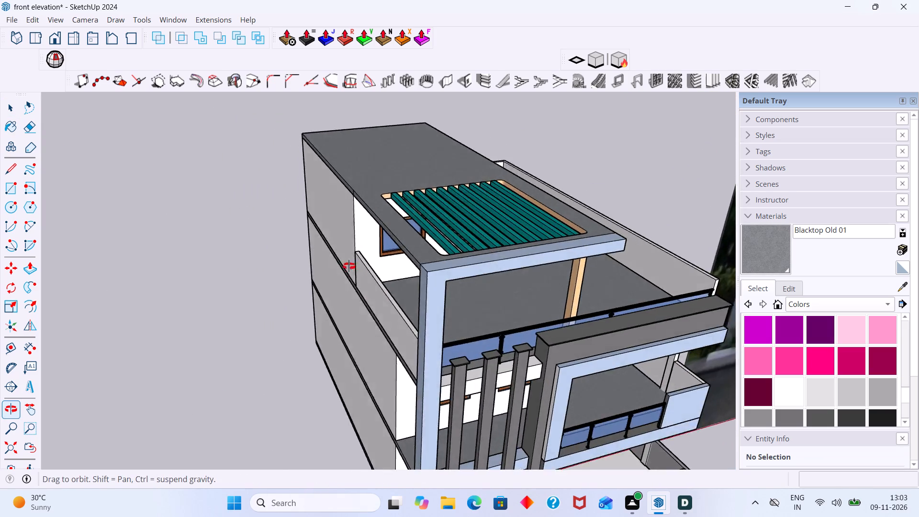
middle_click_drag(349, 266, 329, 258)
middle_click_drag(426, 244, 322, 240)
scroll(651, 299, "up", 5)
scroll(547, 339, "down", 11)
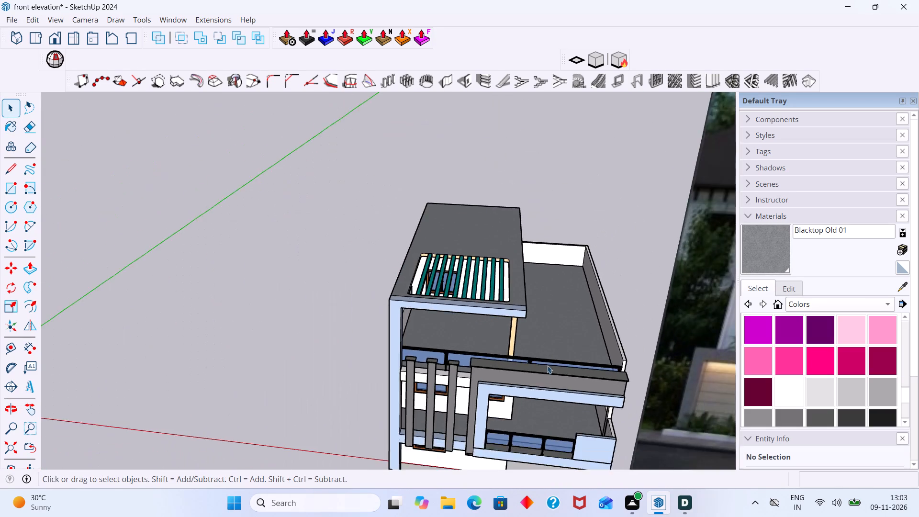
middle_click_drag(537, 372, 531, 283)
scroll(483, 317, "up", 6)
scroll(472, 353, "down", 10)
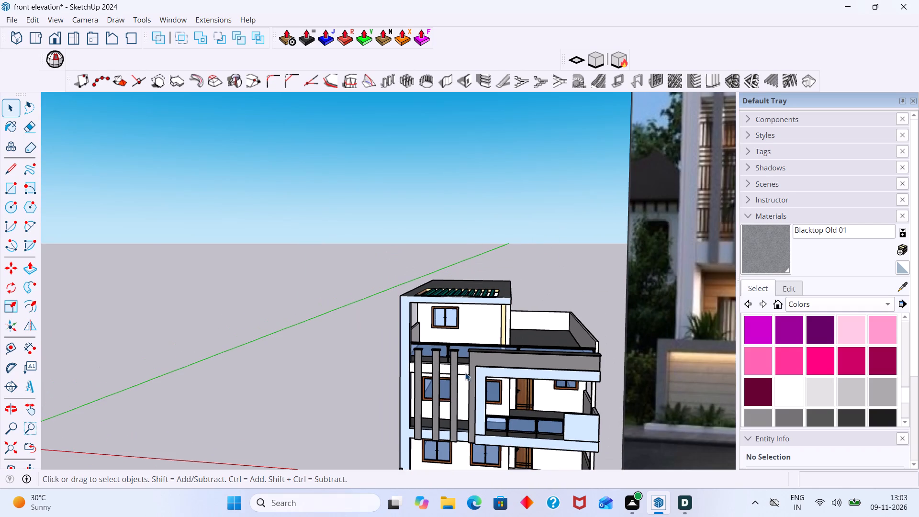
middle_click_drag(456, 372, 437, 308)
scroll(450, 355, "up", 4)
scroll(471, 356, "down", 3)
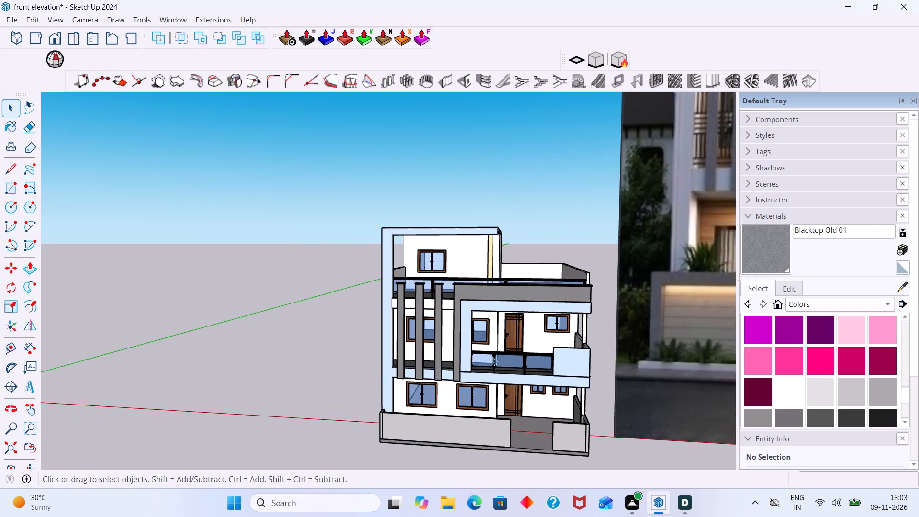
Open the ground floor wall group for editing at the front wall below the vertical fins.
scroll(492, 357, "down", 4)
middle_click_drag(505, 358, 440, 326, "shift")
scroll(443, 328, "up", 8)
scroll(434, 326, "down", 7)
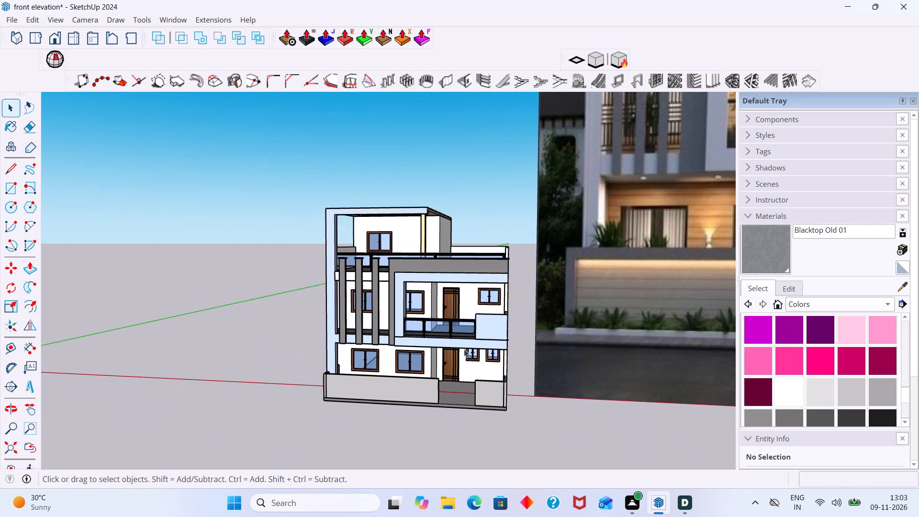
middle_click_drag(468, 352, 414, 335, "shift")
middle_click_drag(424, 396, 448, 427)
middle_click_drag(439, 414, 477, 430)
middle_click_drag(417, 419, 433, 427)
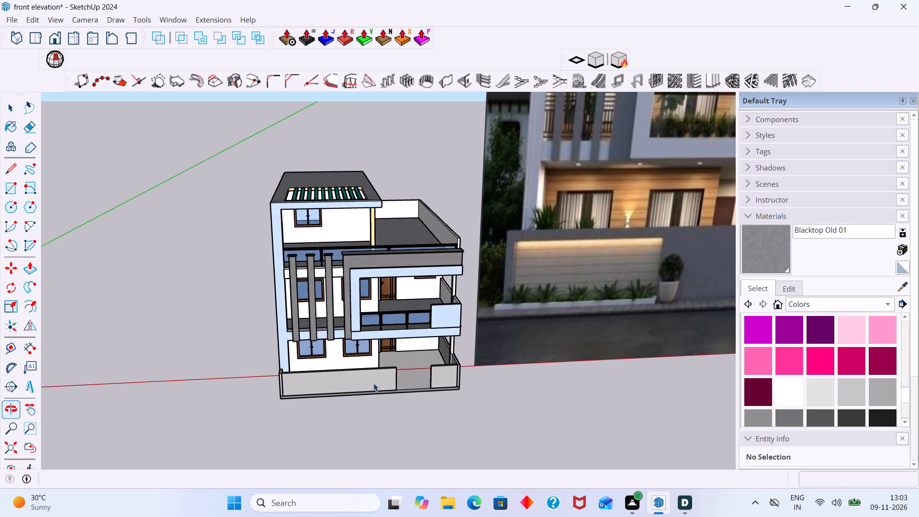
scroll(339, 368, "up", 7)
left_click(326, 355)
triple_click(325, 360)
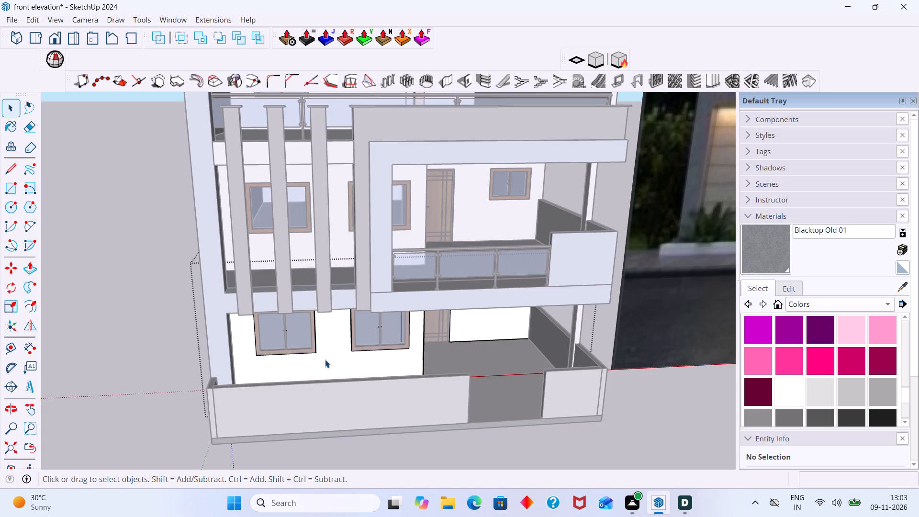
scroll(325, 362, "down", 1)
middle_click(325, 362)
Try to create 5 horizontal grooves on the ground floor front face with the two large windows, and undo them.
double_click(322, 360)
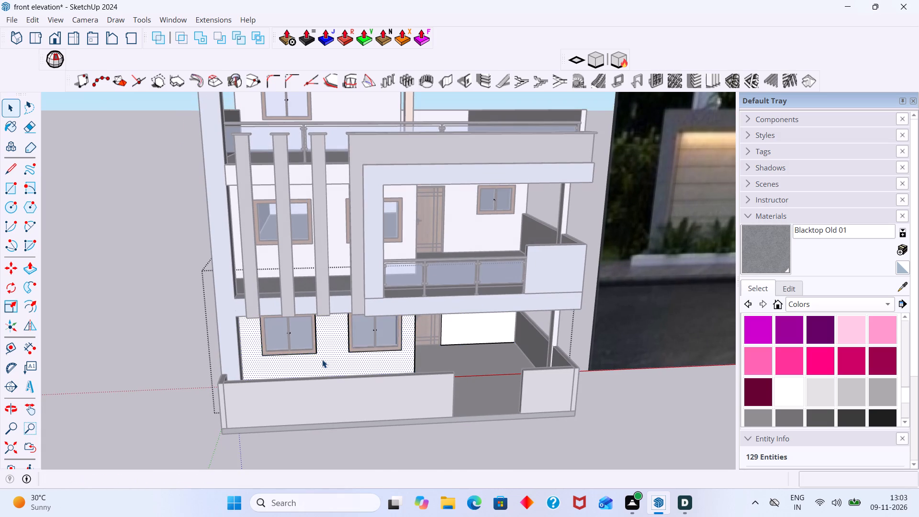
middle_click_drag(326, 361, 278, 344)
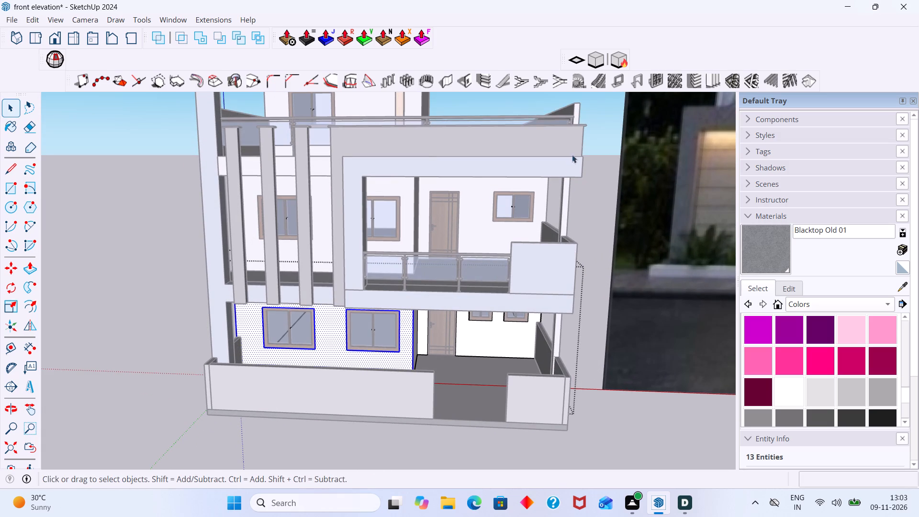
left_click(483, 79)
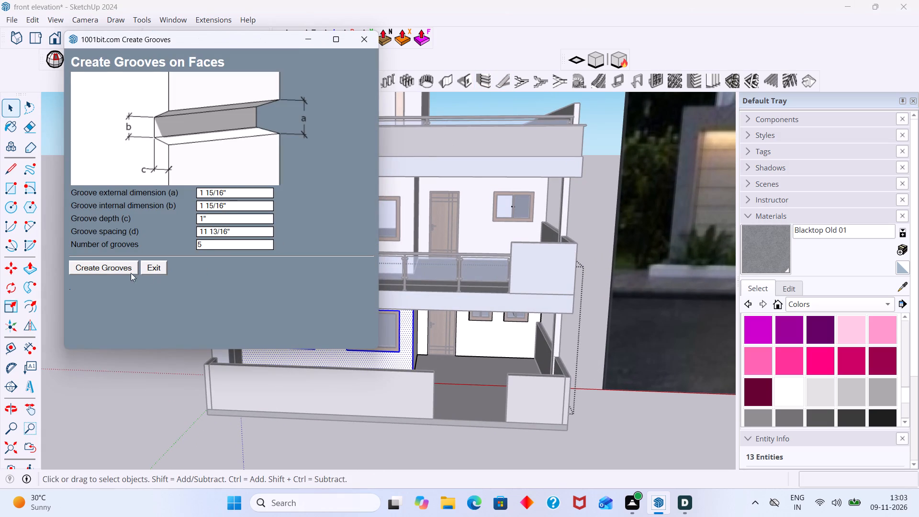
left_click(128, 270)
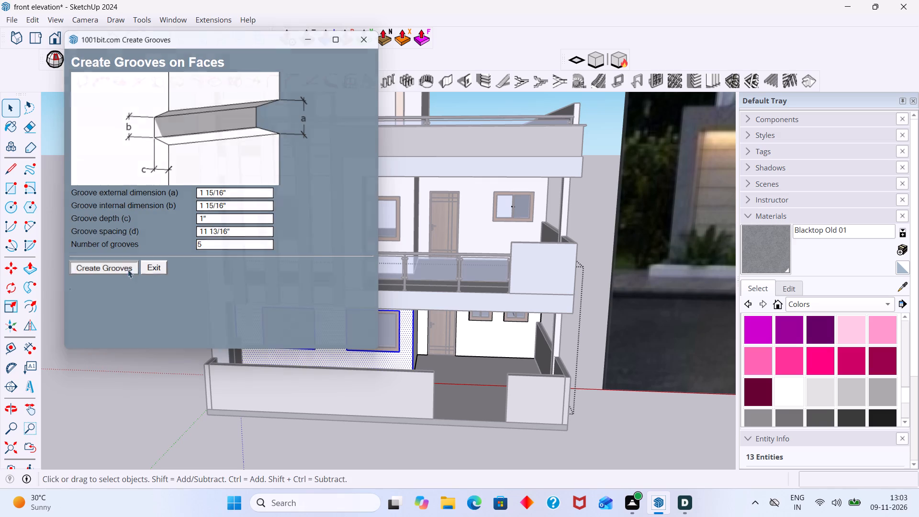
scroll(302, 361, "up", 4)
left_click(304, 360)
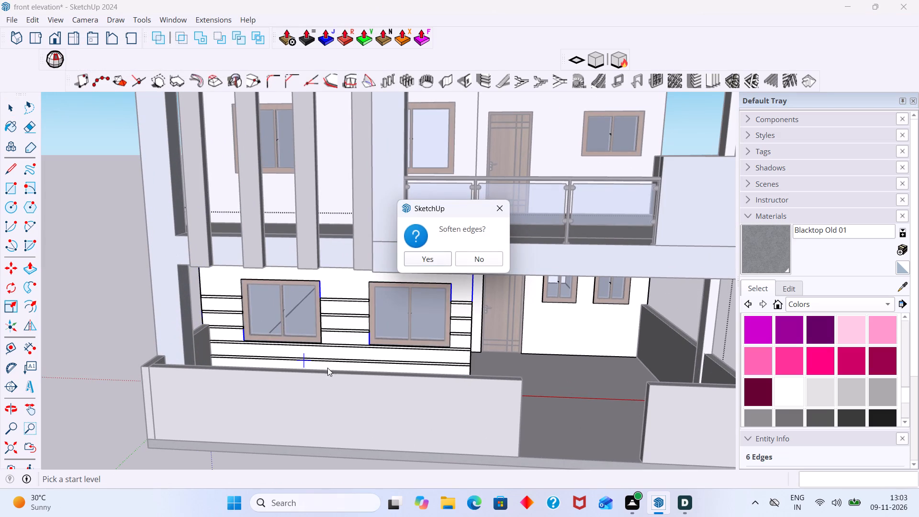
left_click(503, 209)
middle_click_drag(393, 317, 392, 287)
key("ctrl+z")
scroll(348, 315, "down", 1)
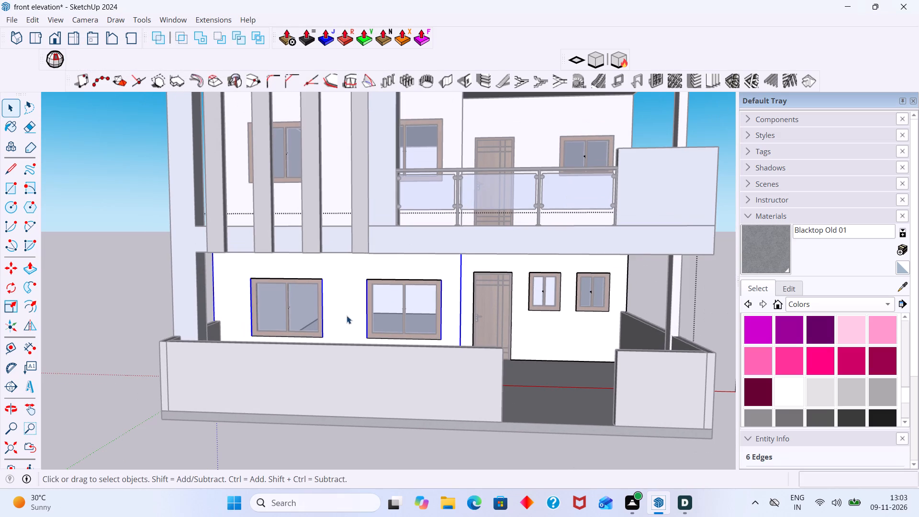
Create 10 horizontal grooves, 1 15/16" wide, 1" deep and spaced 11 13/16", on the two-window ground floor front face from its base, without softening edges.
left_click(347, 315)
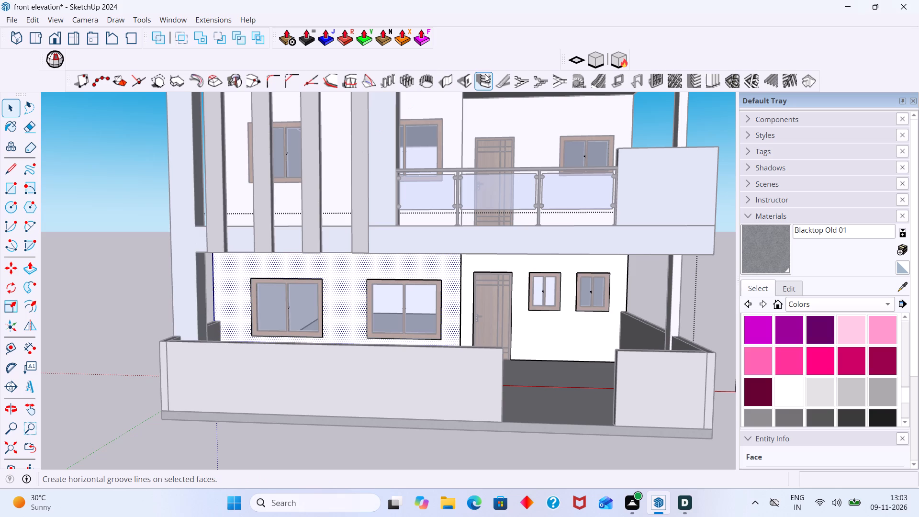
left_click(486, 75)
left_click(211, 241)
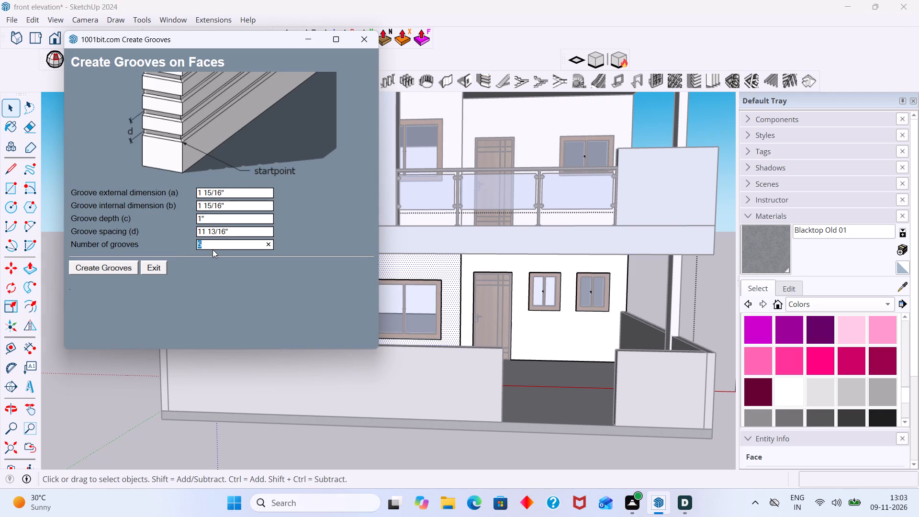
type("10")
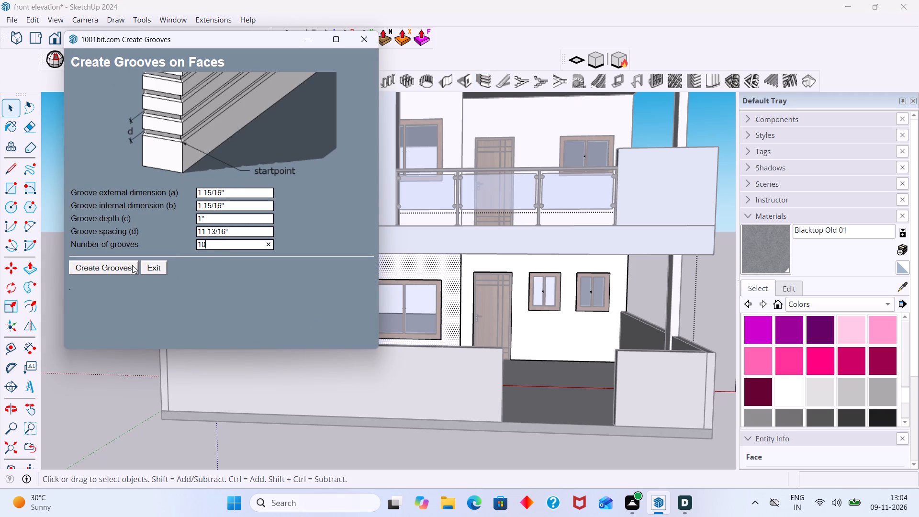
left_click(132, 265)
middle_click_drag(252, 328, 245, 429)
scroll(246, 386, "up", 2)
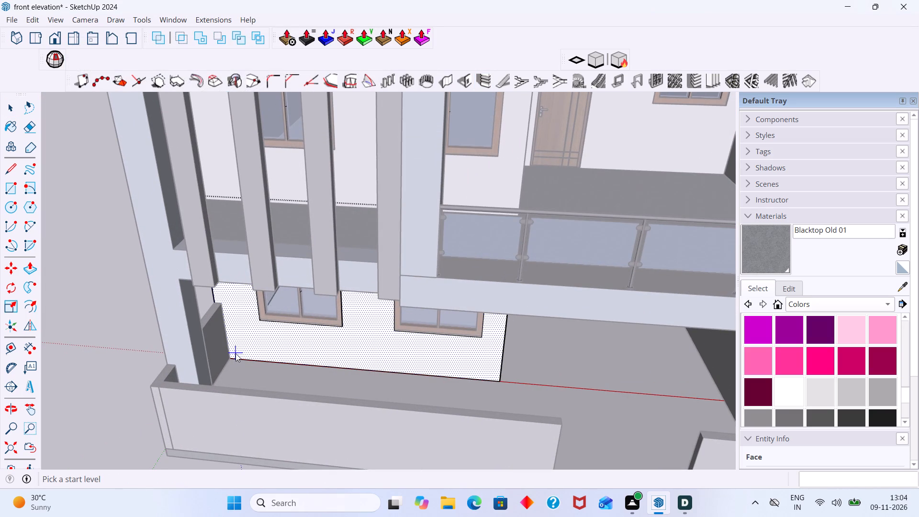
double_click(235, 353)
scroll(332, 342, "down", 2)
middle_click_drag(342, 350, 337, 290)
scroll(340, 294, "down", 3)
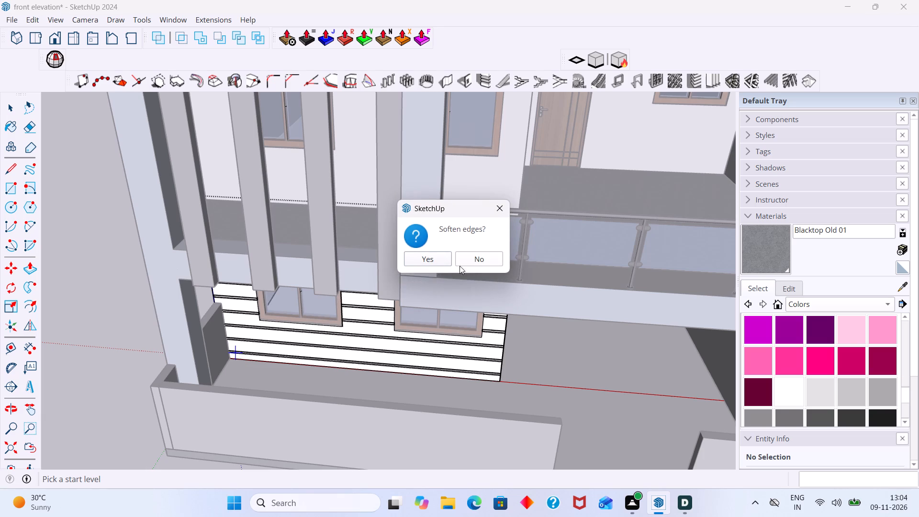
left_click(501, 212)
Delete the vertical corner edge closing the end of a groove between the large window and the wall corner near the door.
middle_click_drag(451, 351, 439, 270)
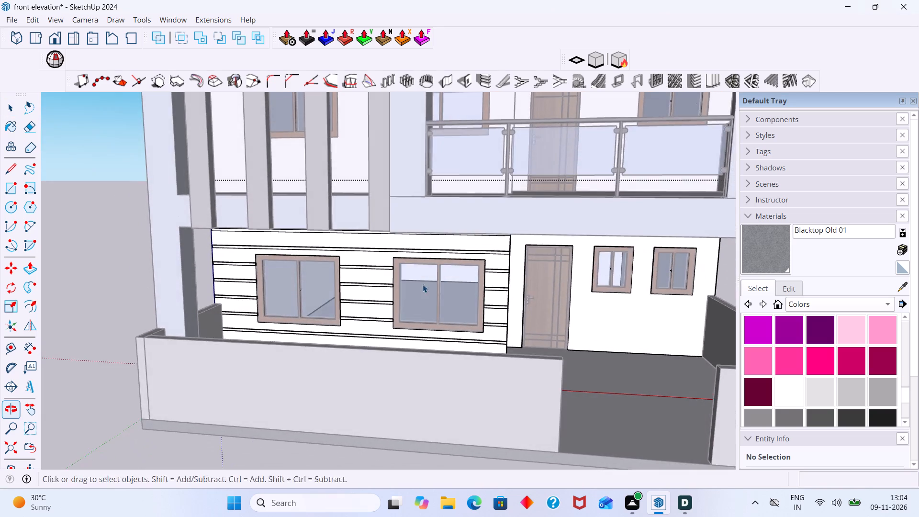
middle_click_drag(421, 276, 414, 230)
middle_click_drag(408, 231, 403, 209)
scroll(463, 228, "up", 1)
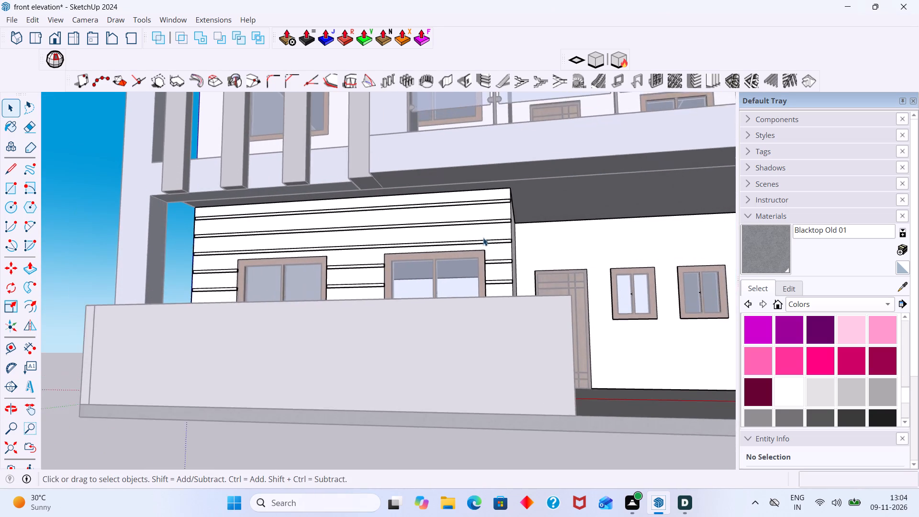
scroll(483, 237, "up", 1)
middle_click_drag(485, 230, 371, 233)
key("space")
scroll(490, 284, "up", 3)
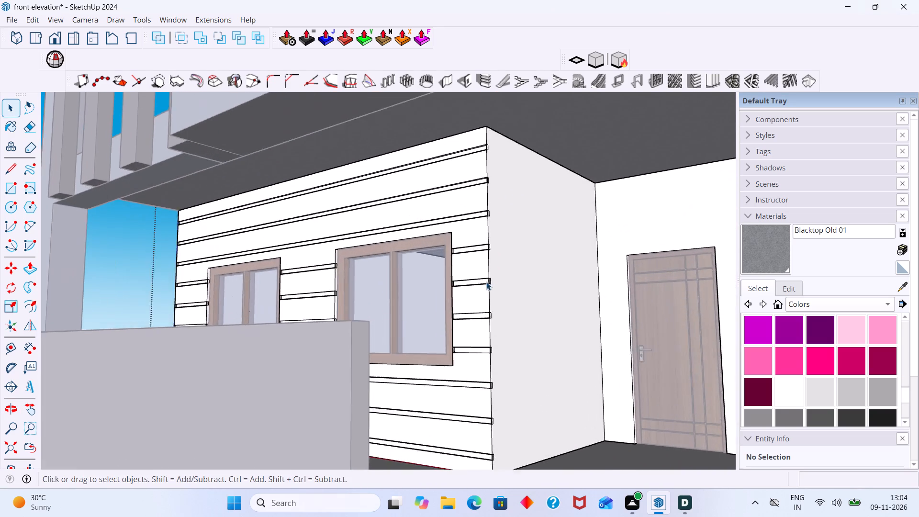
scroll(486, 282, "up", 10)
middle_click_drag(443, 291, 398, 330)
scroll(477, 325, "up", 1)
scroll(424, 351, "up", 2)
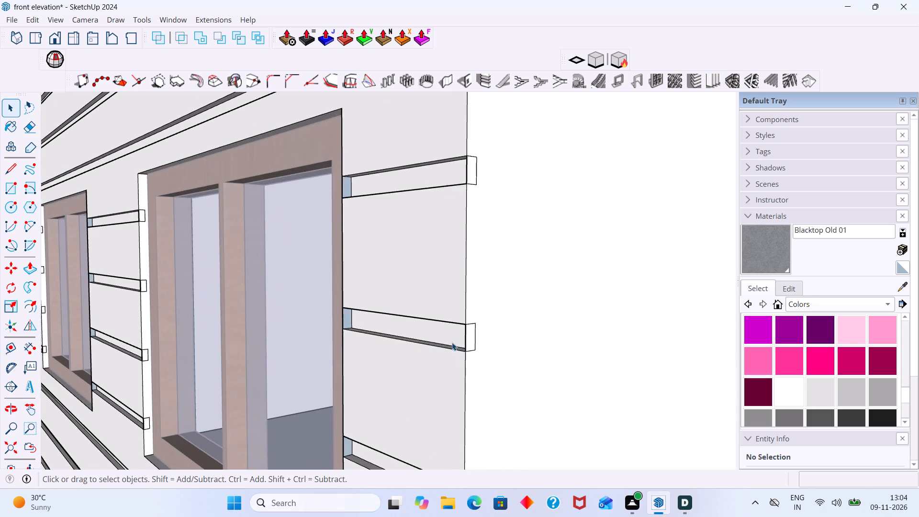
scroll(452, 342, "up", 2)
left_click(467, 337)
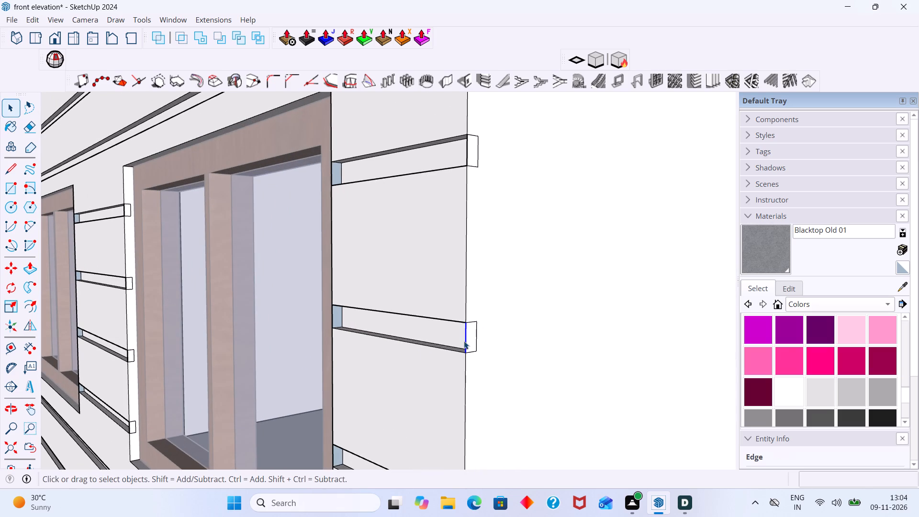
key("Delete")
scroll(464, 341, "up", 1)
scroll(464, 341, "down", 3)
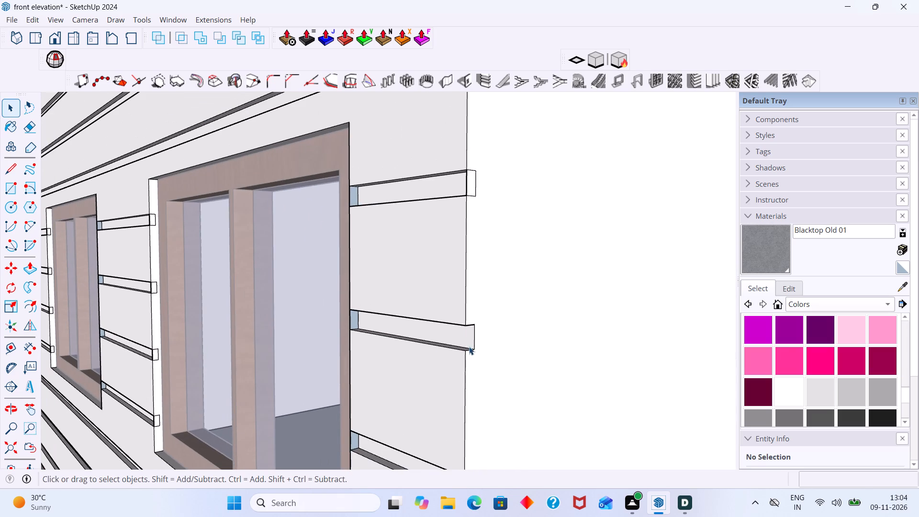
Erase the vertical corner edges closing the ends of the other three grooves beside the large window.
key("e")
left_click(466, 185)
scroll(437, 287, "down", 7)
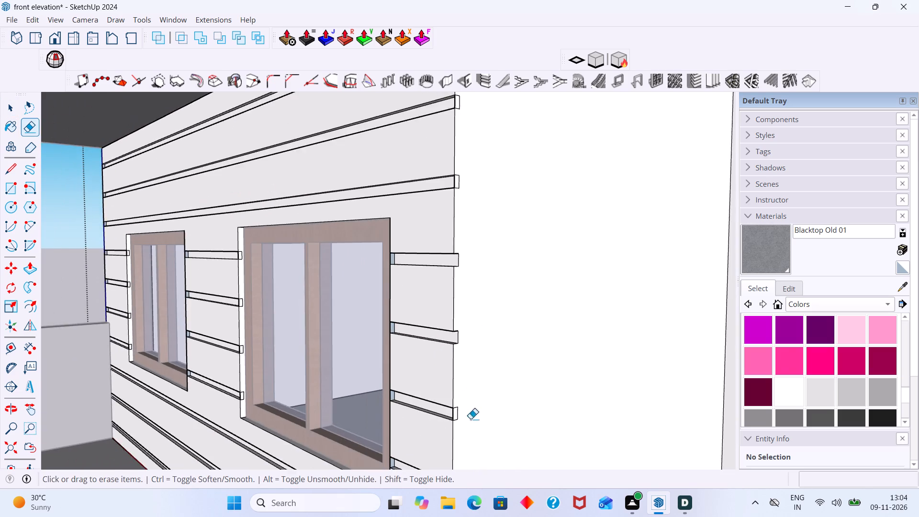
scroll(466, 435, "up", 6)
left_click(449, 409)
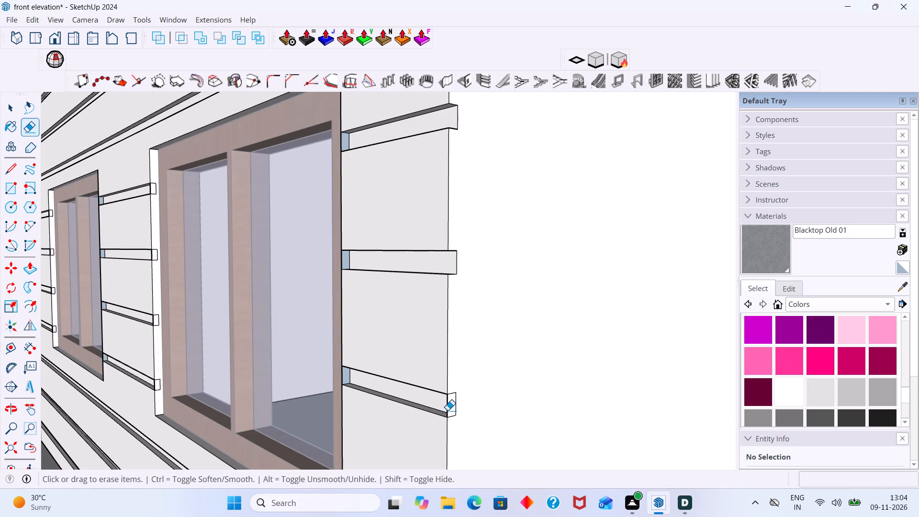
left_click(448, 410)
scroll(448, 411, "down", 5)
middle_click_drag(459, 413, 458, 299)
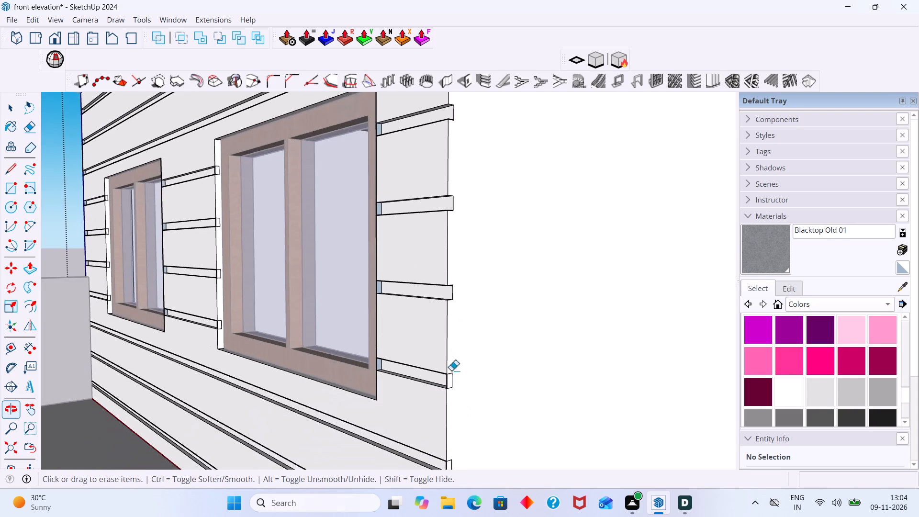
scroll(443, 388, "up", 6)
left_click(451, 376)
Erase the vertical corner edges closing the ends of the three grooves below the window, down to the lowest one.
scroll(445, 392, "down", 3)
middle_click_drag(424, 424, 443, 315)
scroll(466, 398, "up", 3)
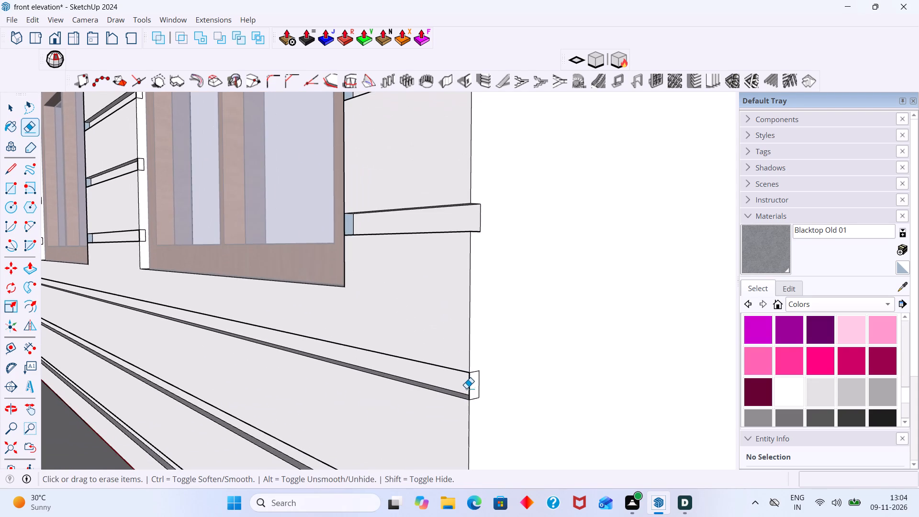
left_click(467, 384)
left_click(471, 383)
scroll(466, 386, "down", 6)
middle_click_drag(459, 423, 474, 320, "shift")
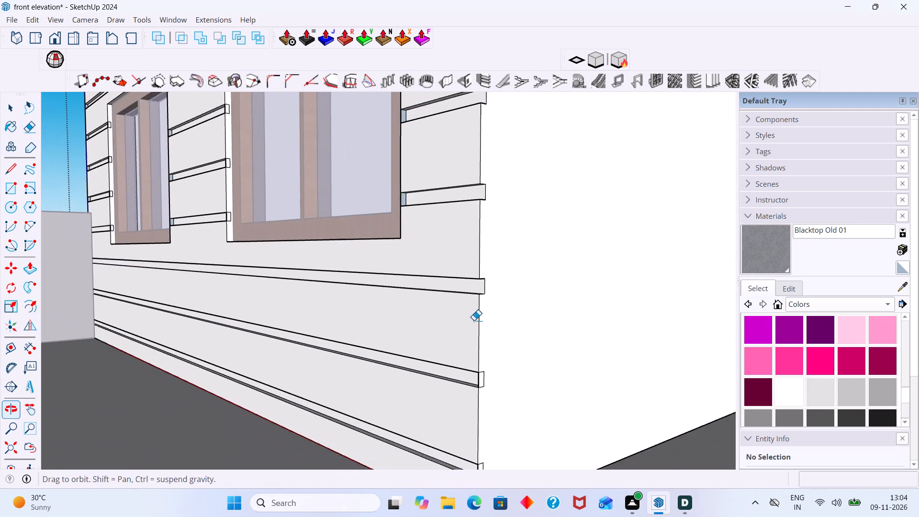
middle_click_drag(474, 320, 473, 320, "shift")
scroll(493, 365, "up", 5)
left_click(472, 384)
left_click(477, 384)
left_click(475, 383)
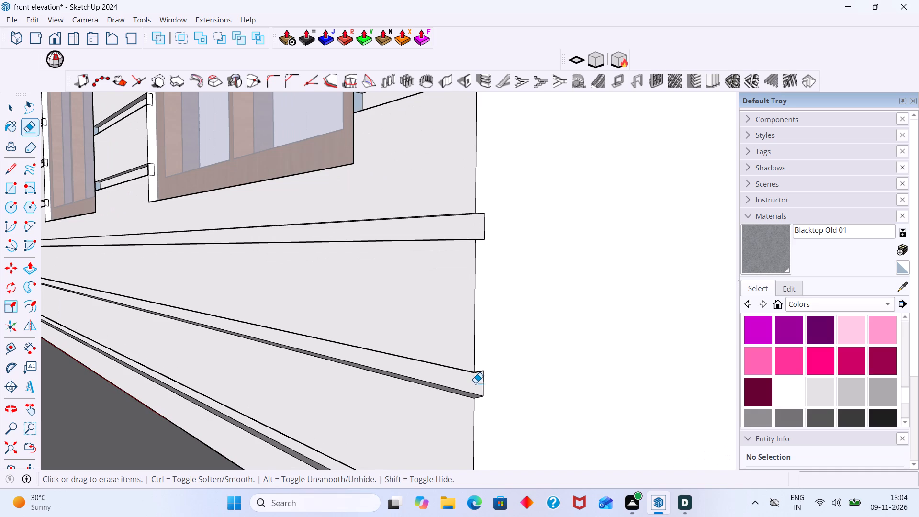
scroll(471, 385, "down", 4)
middle_click_drag(469, 391, 471, 300, "shift")
scroll(489, 436, "up", 4)
left_click(467, 382)
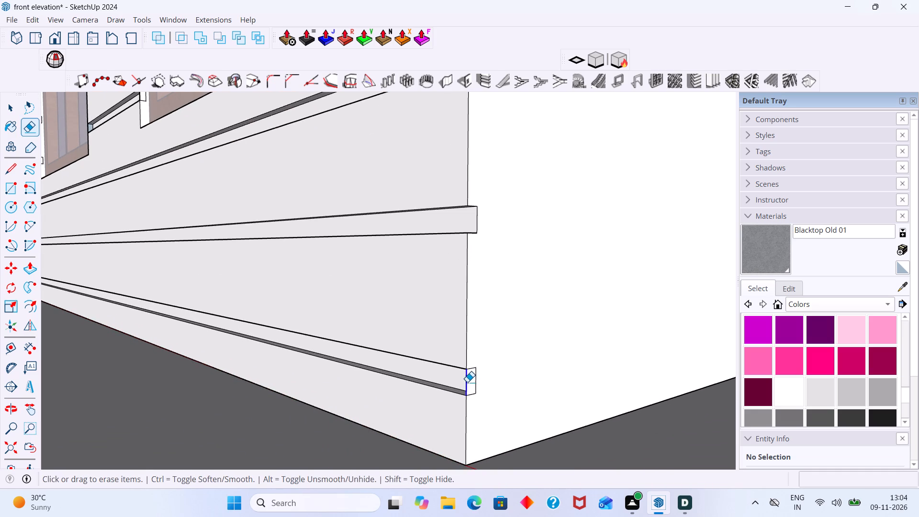
Erase the vertical corner edges closing the ends of the first two grooves above the window.
scroll(467, 382, "down", 15)
middle_click_drag(473, 378, 473, 456)
scroll(465, 379, "up", 8)
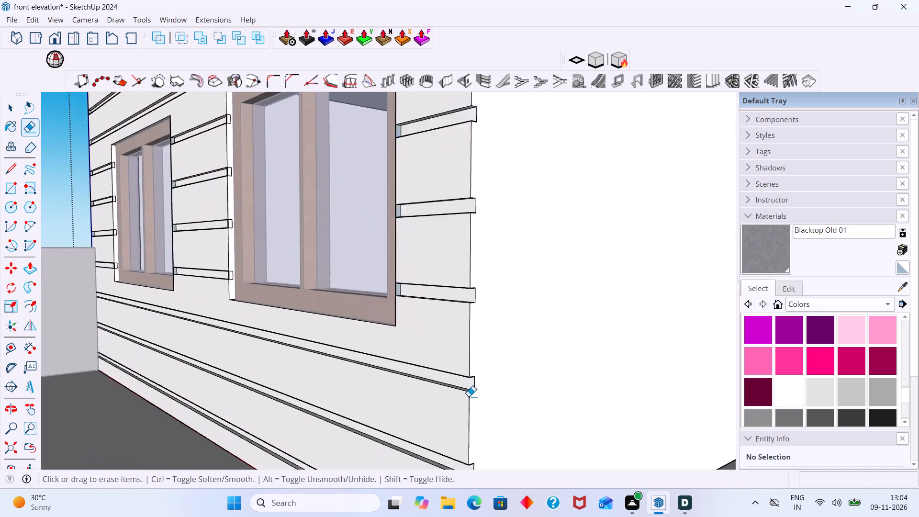
scroll(469, 396, "up", 2)
middle_click_drag(466, 396, 531, 419)
scroll(525, 405, "down", 14)
middle_click_drag(463, 367, 482, 410, "shift")
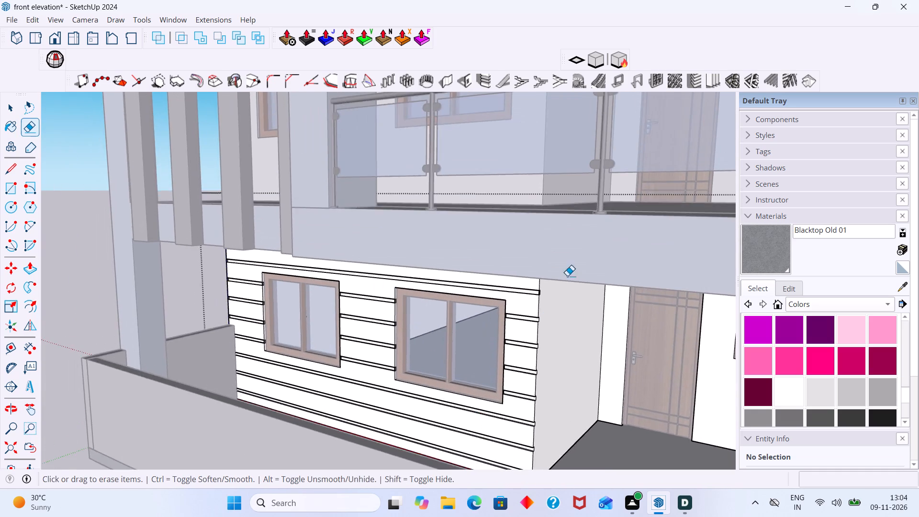
scroll(567, 275, "up", 13)
middle_click_drag(522, 326, 449, 340)
scroll(451, 299, "up", 3)
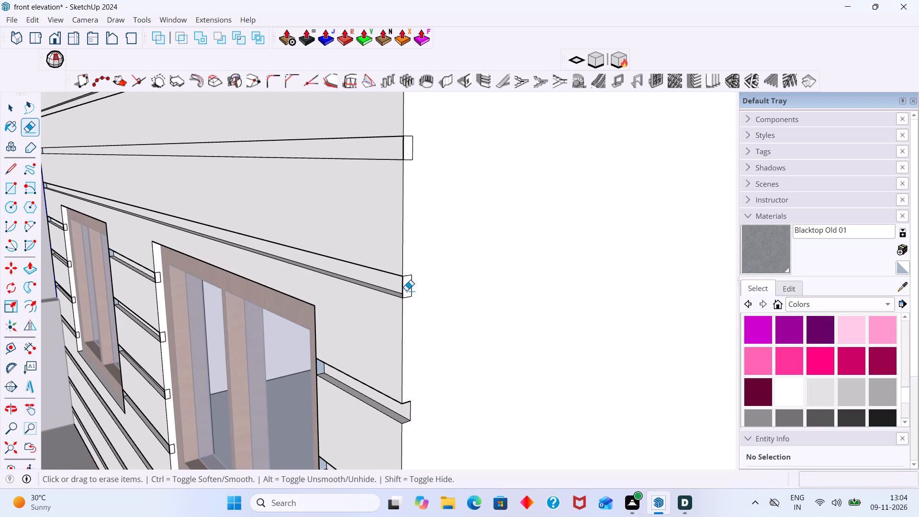
left_click(404, 290)
left_click(403, 153)
scroll(400, 158, "down", 5)
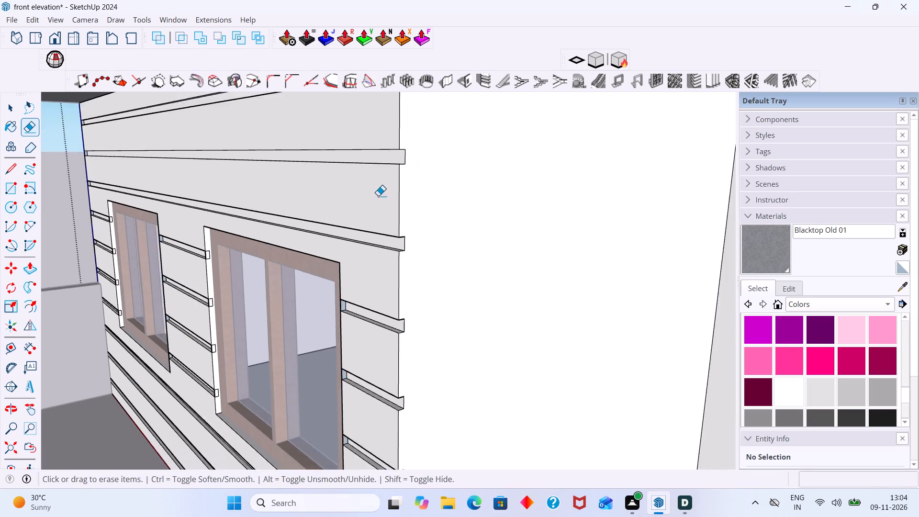
Erase the vertical corner edge closing the end of the topmost groove just below the slab, and show the entire model.
scroll(378, 196, "down", 2)
middle_click_drag(371, 229, 437, 266)
scroll(422, 267, "down", 3)
left_click(14, 456)
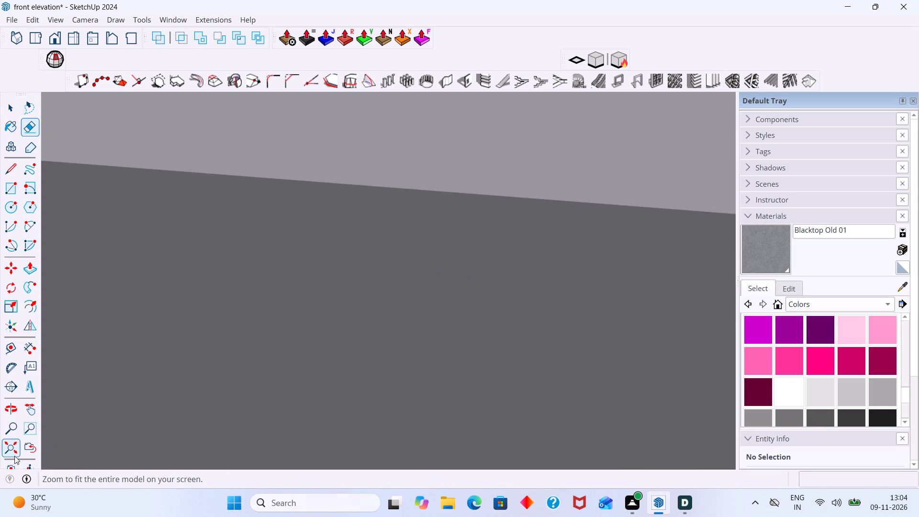
scroll(282, 350, "up", 13)
middle_click_drag(270, 409, 296, 343, "shift")
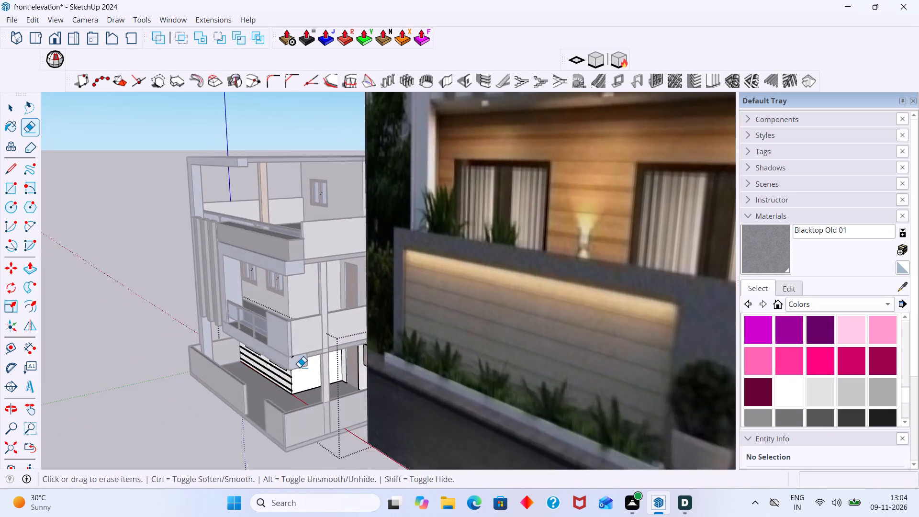
middle_click_drag(300, 366, 307, 293)
scroll(279, 337, "up", 19)
scroll(283, 248, "up", 5)
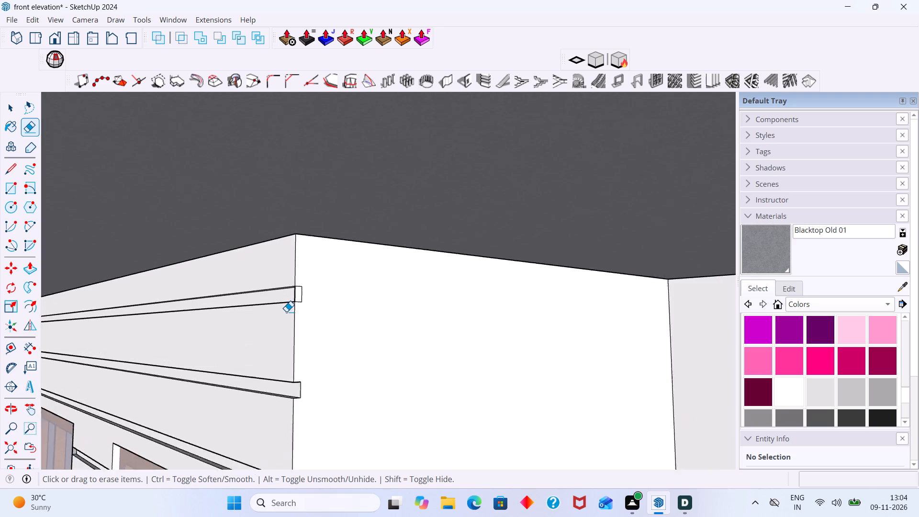
scroll(286, 312, "up", 6)
left_click(295, 284)
scroll(293, 284, "down", 7)
middle_click_drag(283, 341, 356, 341)
middle_click_drag(335, 349, 390, 356)
scroll(366, 365, "down", 7)
left_click(8, 438)
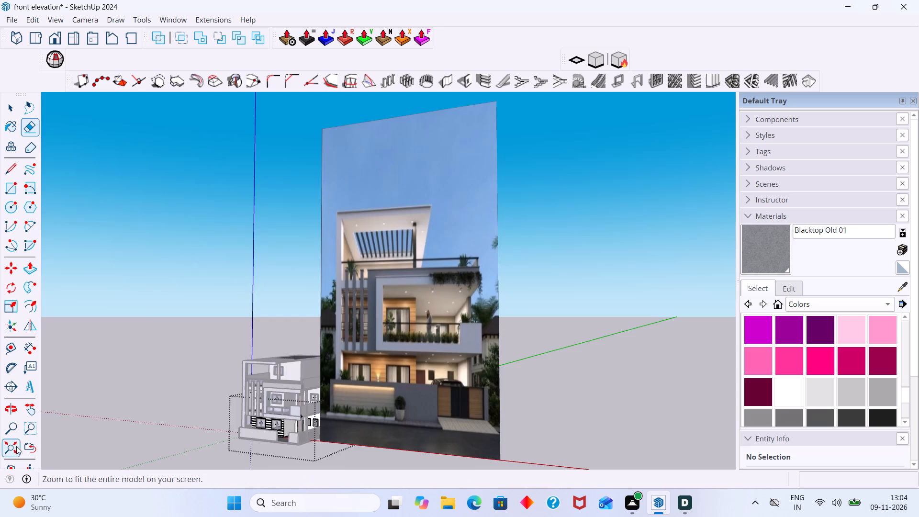
Erase the vertical edge closing the topmost groove's end at the left outer corner of the ground floor front wall.
scroll(20, 444, "down", 2)
middle_click_drag(139, 434, 297, 405)
scroll(444, 411, "up", 15)
middle_click_drag(355, 407, 407, 395)
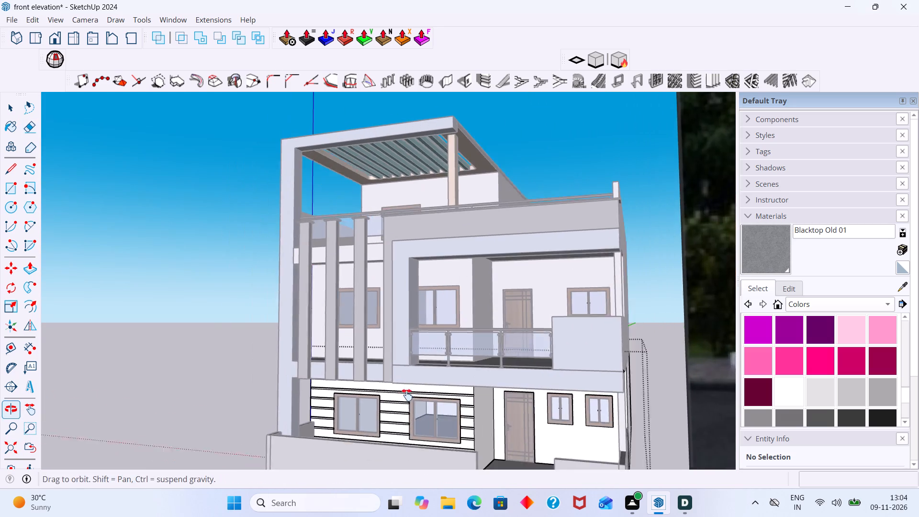
middle_click_drag(407, 395, 412, 392)
middle_click_drag(399, 407, 449, 396)
scroll(329, 383, "up", 7)
middle_click_drag(295, 405, 440, 407)
scroll(301, 373, "up", 4)
middle_click_drag(291, 372, 346, 370)
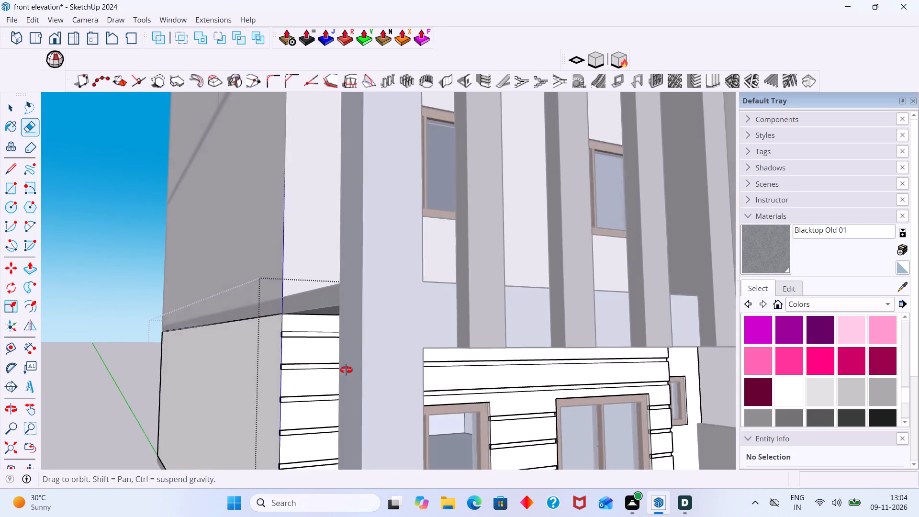
middle_click_drag(346, 370, 407, 371)
scroll(414, 345, "up", 14)
left_click(390, 324)
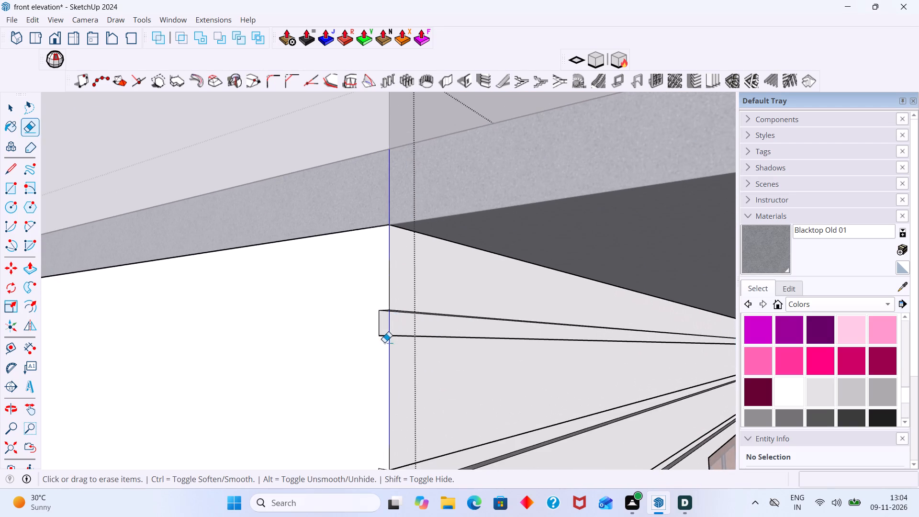
Erase the vertical edges closing the ends of the second, third and fourth grooves at the same left corner.
scroll(383, 348, "down", 2)
middle_click_drag(392, 388, 375, 299, "shift")
scroll(373, 371, "up", 4)
left_click(369, 367)
scroll(369, 368, "down", 3)
middle_click_drag(381, 381, 400, 294)
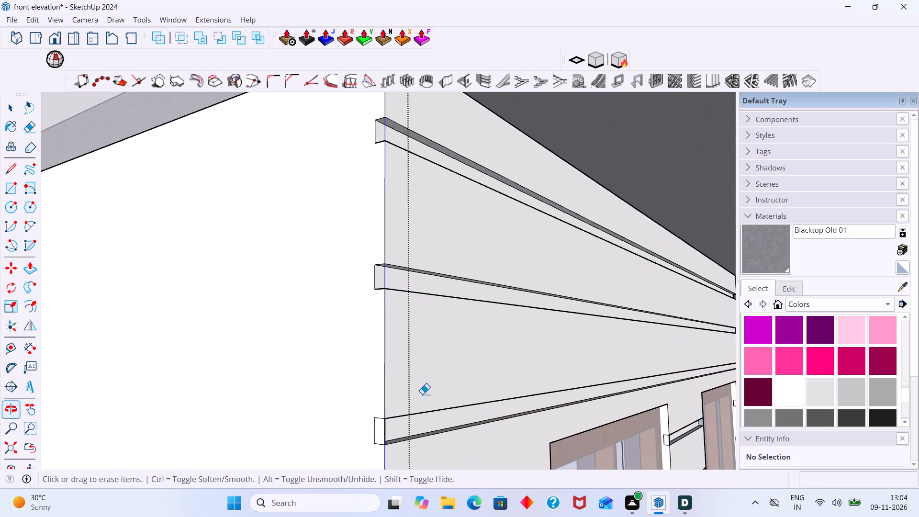
scroll(398, 439, "up", 3)
left_click(379, 436)
scroll(378, 435, "down", 3)
middle_click_drag(386, 448, 404, 302)
scroll(398, 418, "up", 4)
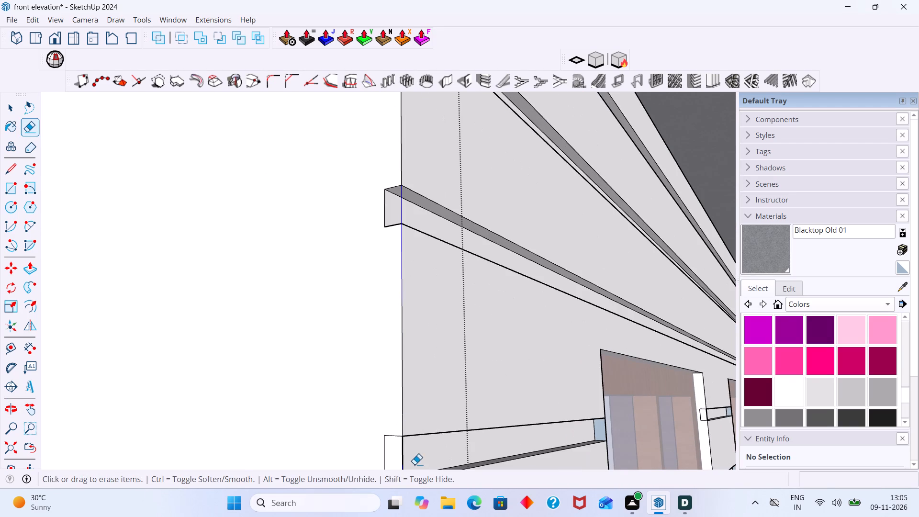
left_click(402, 460)
Erase the vertical corner edges closing the next two groove ends, down to the top of the low boundary wall.
scroll(407, 448, "down", 3)
middle_click_drag(433, 435, 436, 281)
scroll(395, 407, "up", 2)
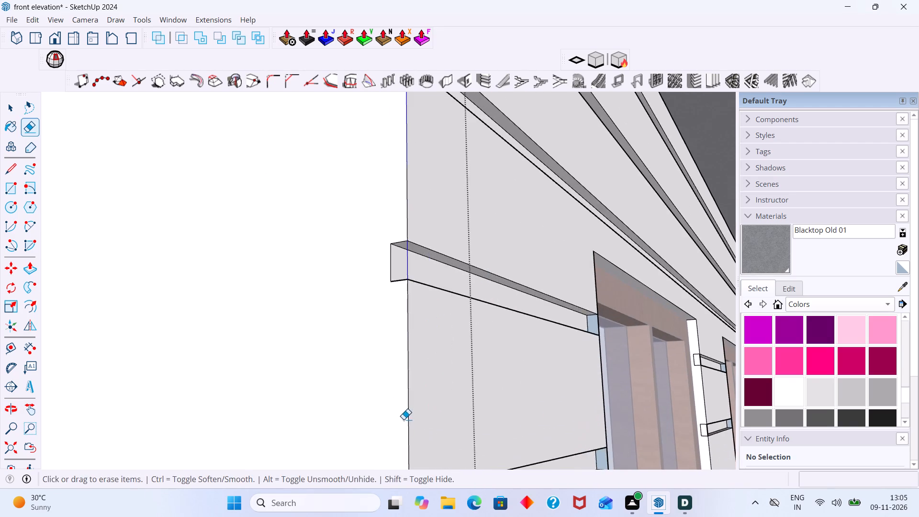
middle_click_drag(403, 419, 404, 296)
scroll(399, 385, "up", 3)
left_click(414, 393)
scroll(414, 393, "down", 6)
middle_click_drag(412, 394, 415, 262)
middle_click_drag(422, 404, 418, 310)
scroll(410, 355, "up", 3)
left_click(416, 359)
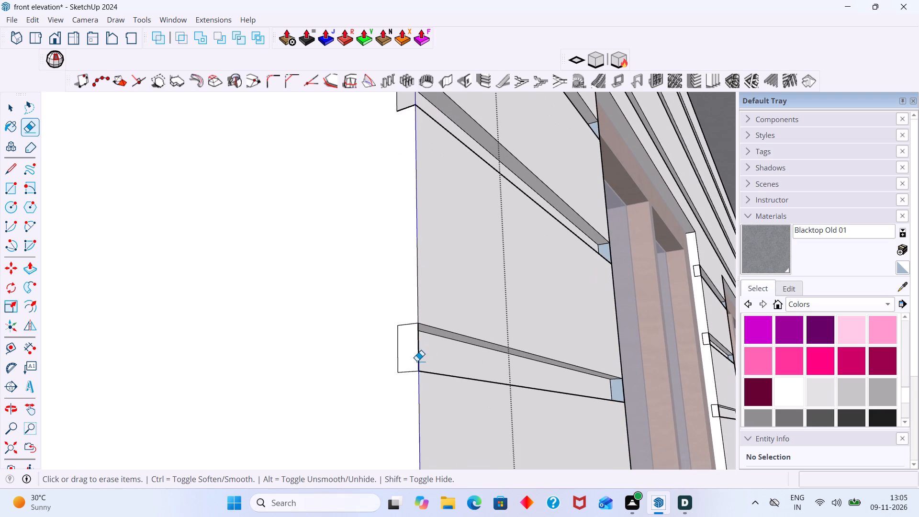
scroll(417, 360, "down", 4)
left_click(417, 355)
scroll(418, 358, "down", 3)
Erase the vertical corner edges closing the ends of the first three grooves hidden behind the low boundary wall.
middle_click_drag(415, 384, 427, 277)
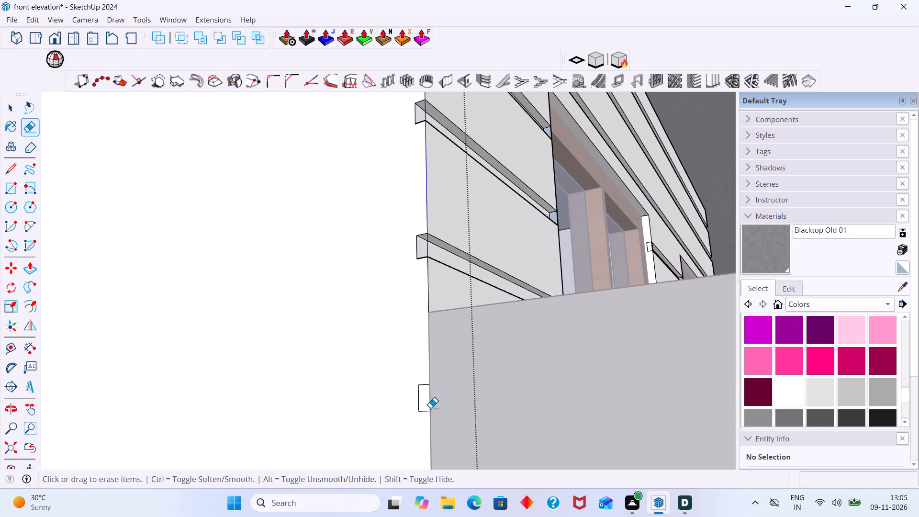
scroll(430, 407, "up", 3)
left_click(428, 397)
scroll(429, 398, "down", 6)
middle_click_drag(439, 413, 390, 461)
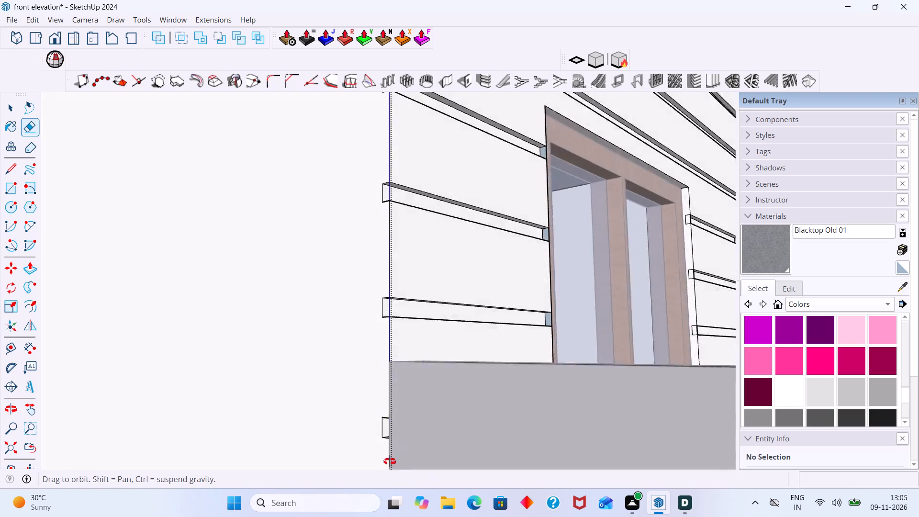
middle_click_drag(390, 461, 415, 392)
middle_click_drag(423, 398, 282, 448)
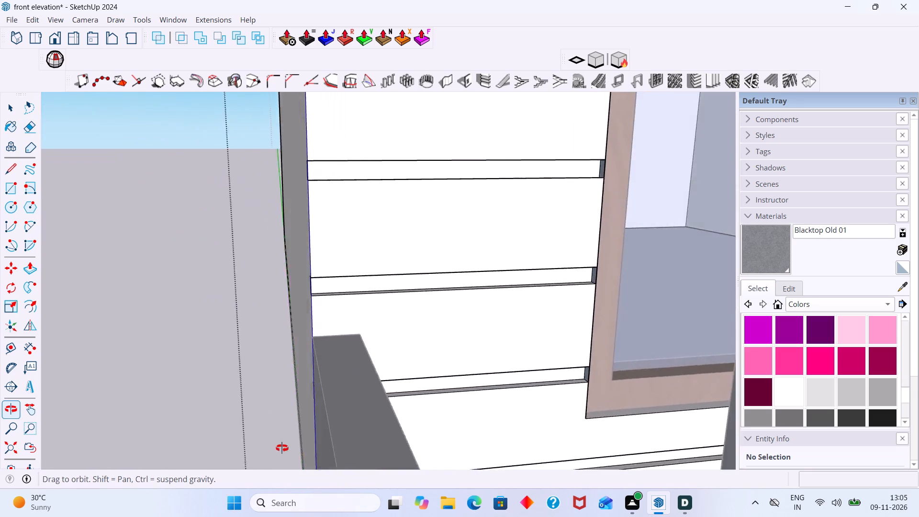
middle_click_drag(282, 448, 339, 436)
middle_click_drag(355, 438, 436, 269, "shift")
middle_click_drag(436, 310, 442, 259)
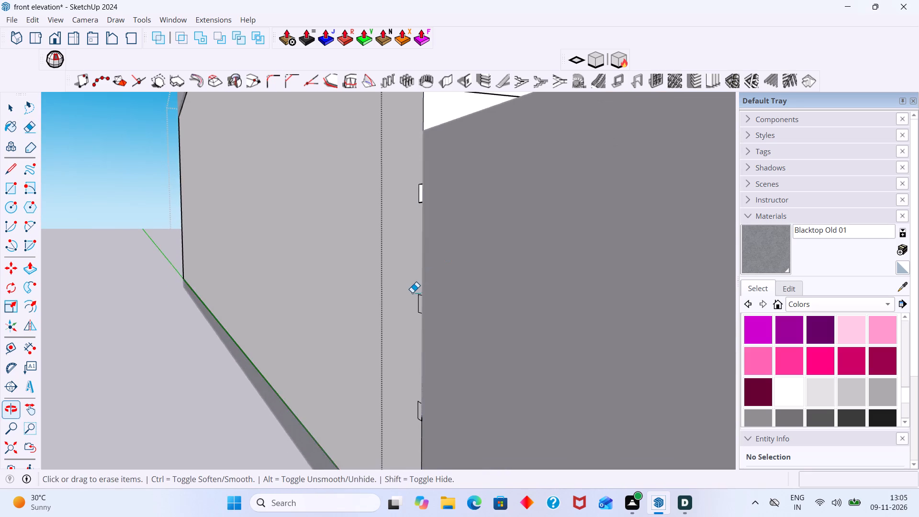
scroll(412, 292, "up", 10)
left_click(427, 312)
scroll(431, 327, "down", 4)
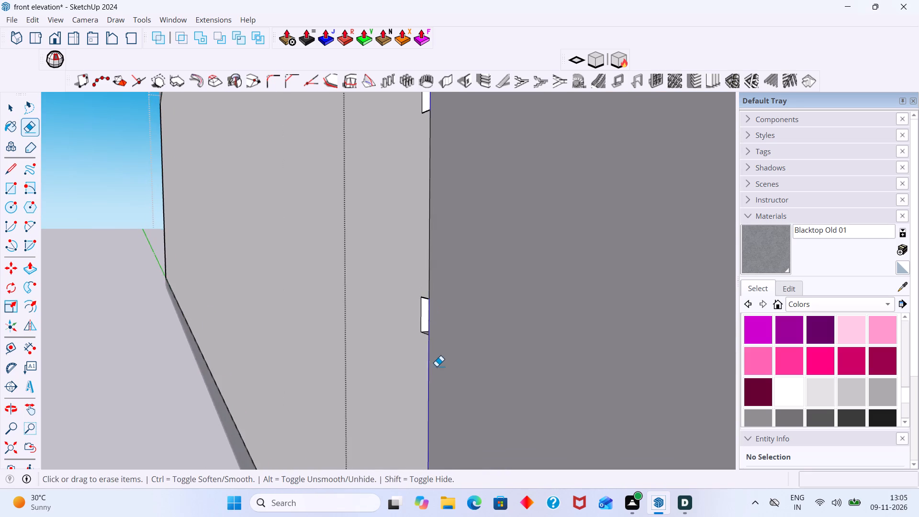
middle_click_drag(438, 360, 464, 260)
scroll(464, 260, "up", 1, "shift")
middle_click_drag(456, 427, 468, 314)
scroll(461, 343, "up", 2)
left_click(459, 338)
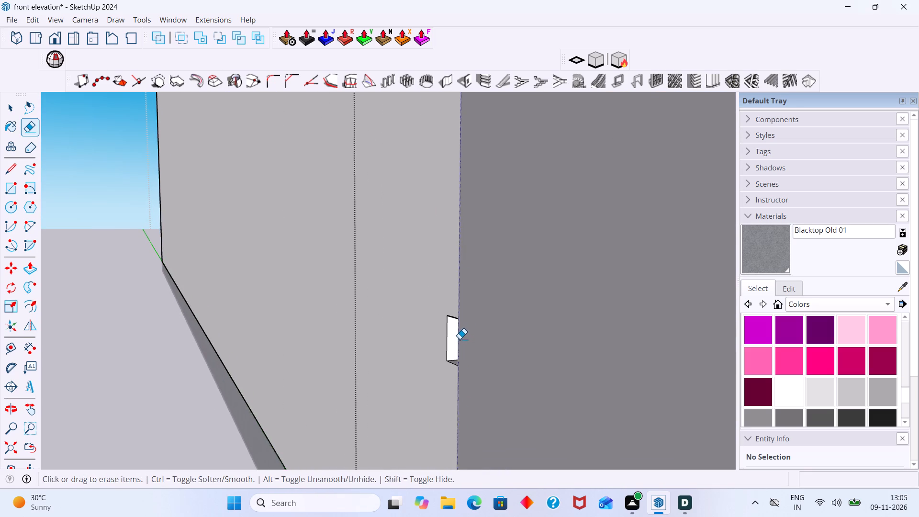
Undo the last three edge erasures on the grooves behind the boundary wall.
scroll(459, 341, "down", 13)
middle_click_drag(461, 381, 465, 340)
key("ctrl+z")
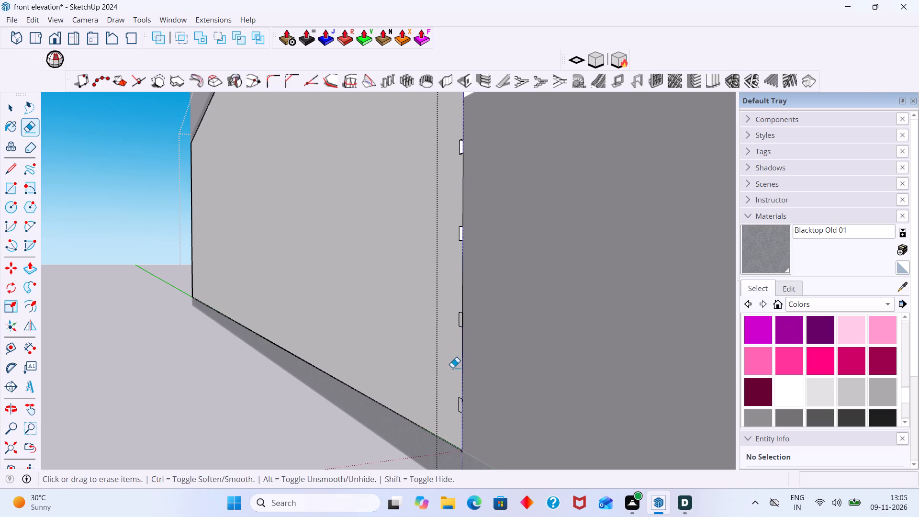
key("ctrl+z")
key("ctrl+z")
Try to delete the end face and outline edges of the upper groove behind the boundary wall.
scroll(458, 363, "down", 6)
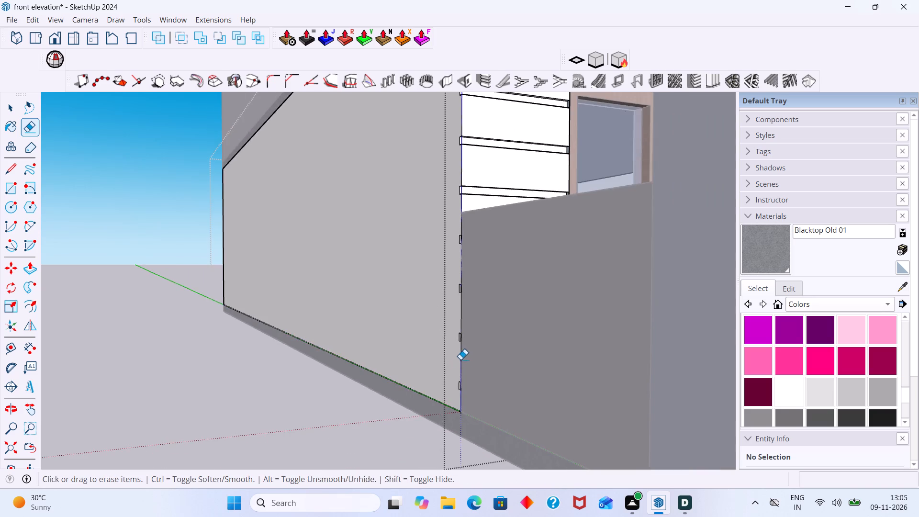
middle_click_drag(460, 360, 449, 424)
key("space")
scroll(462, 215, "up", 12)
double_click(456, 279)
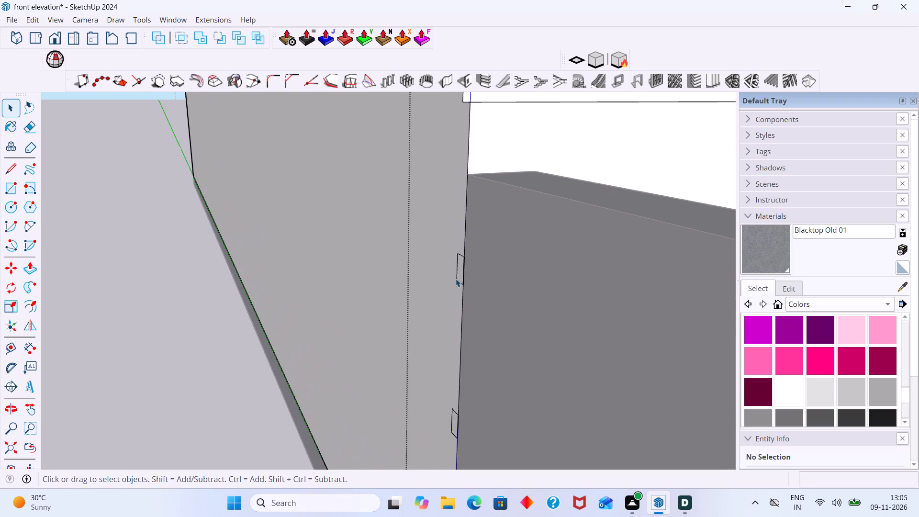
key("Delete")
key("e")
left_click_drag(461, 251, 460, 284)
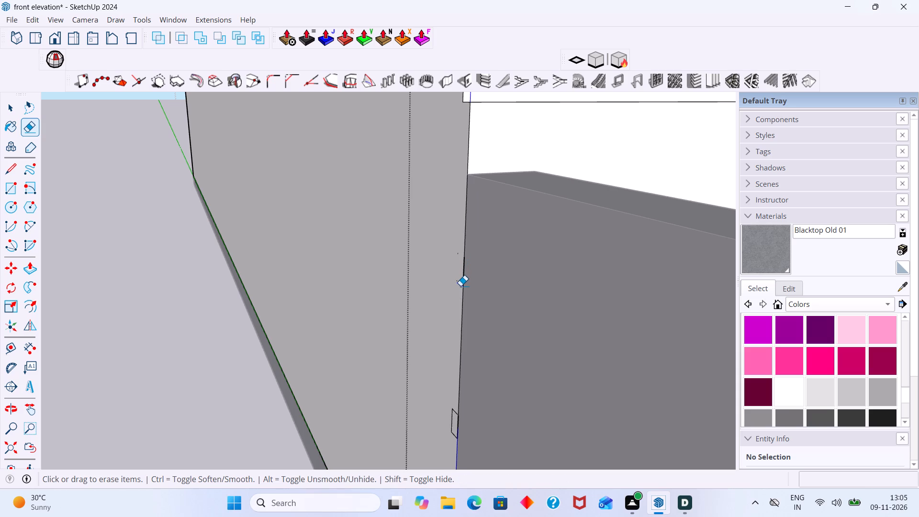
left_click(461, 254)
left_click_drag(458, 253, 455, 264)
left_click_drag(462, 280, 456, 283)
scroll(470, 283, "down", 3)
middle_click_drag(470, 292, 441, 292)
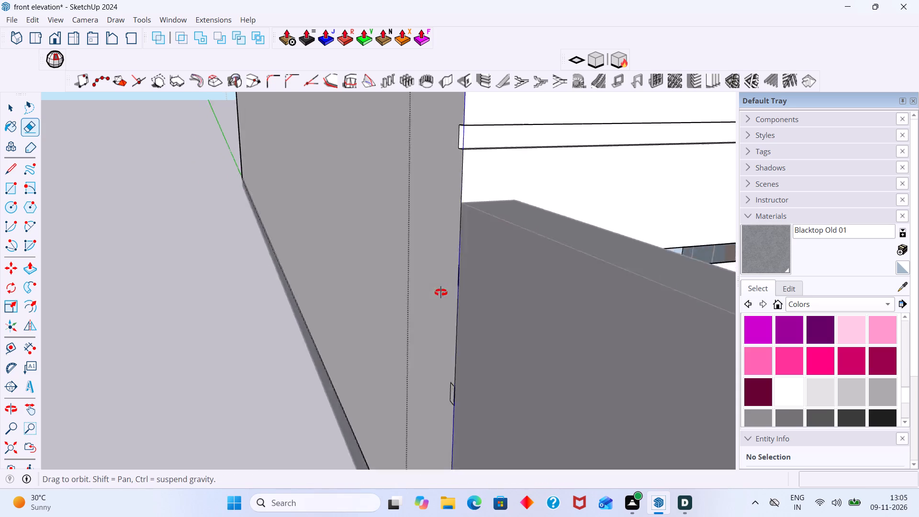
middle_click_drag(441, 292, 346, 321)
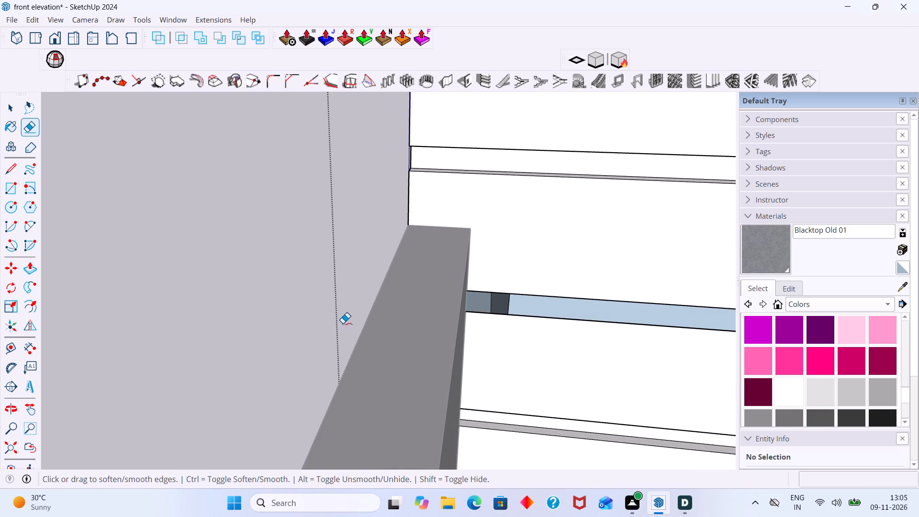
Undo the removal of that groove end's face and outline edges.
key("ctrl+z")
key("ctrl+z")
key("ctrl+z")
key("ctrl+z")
Delete the vertical corner edge closing the end of the topmost groove hidden behind the boundary wall.
key("space")
middle_click_drag(390, 334, 512, 322)
scroll(425, 312, "up", 8)
middle_click_drag(371, 302, 425, 303)
scroll(401, 300, "up", 3)
scroll(355, 300, "down", 2)
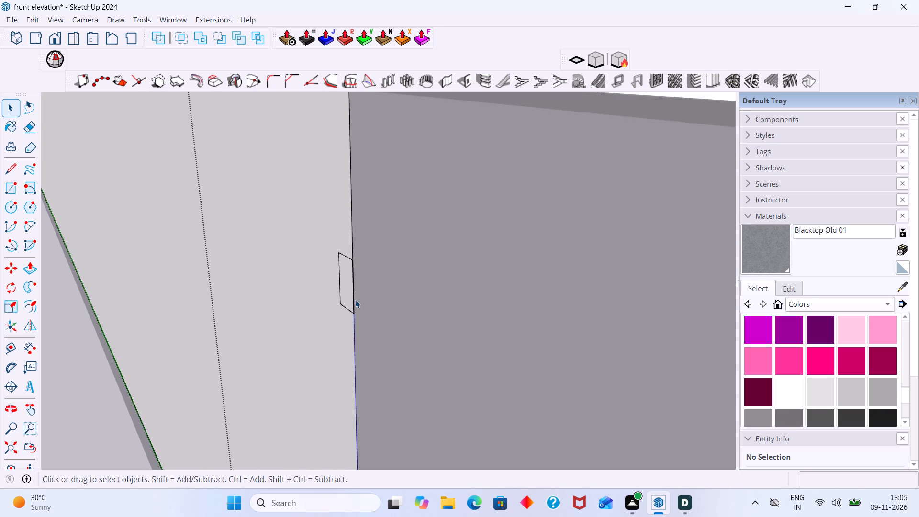
scroll(355, 300, "up", 3)
scroll(355, 300, "down", 19)
scroll(354, 327, "up", 3)
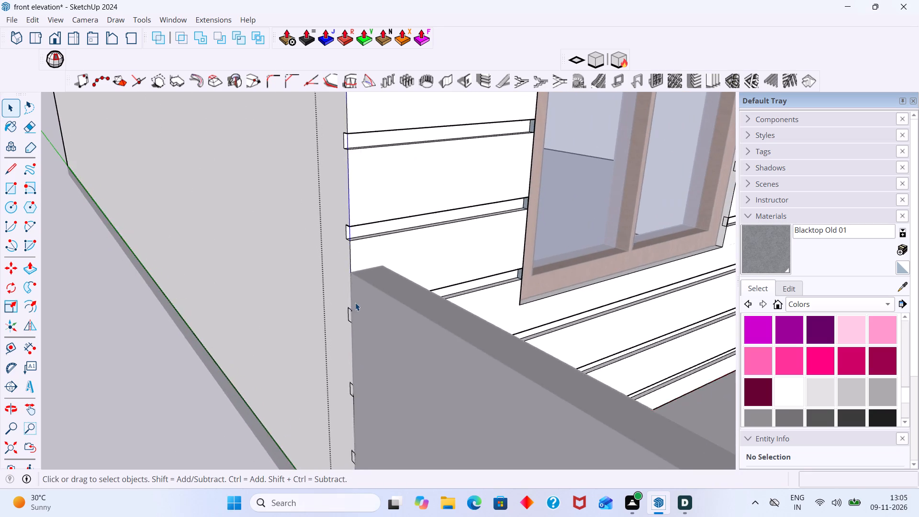
scroll(355, 303, "up", 14)
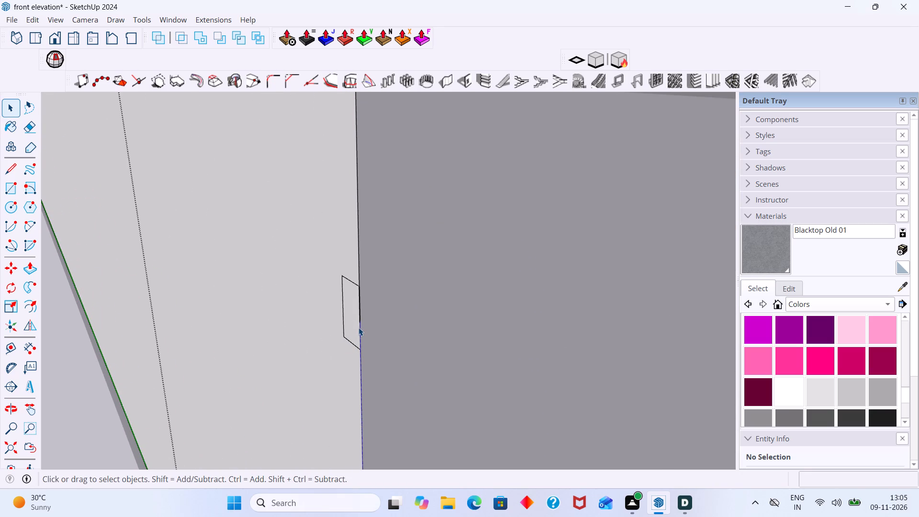
left_click(359, 327)
key("Delete")
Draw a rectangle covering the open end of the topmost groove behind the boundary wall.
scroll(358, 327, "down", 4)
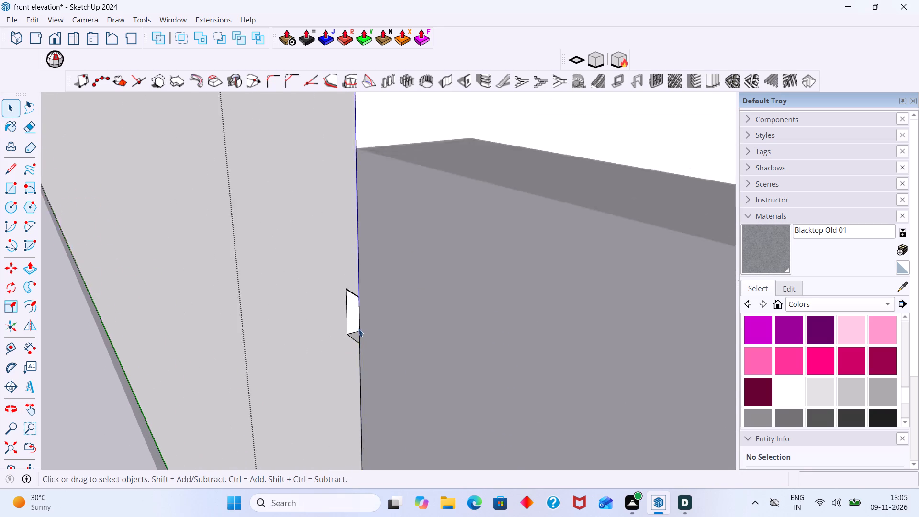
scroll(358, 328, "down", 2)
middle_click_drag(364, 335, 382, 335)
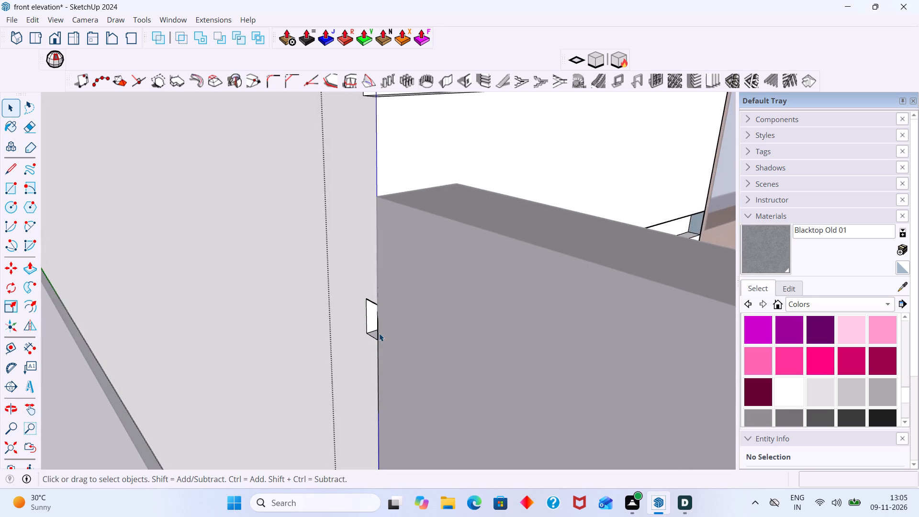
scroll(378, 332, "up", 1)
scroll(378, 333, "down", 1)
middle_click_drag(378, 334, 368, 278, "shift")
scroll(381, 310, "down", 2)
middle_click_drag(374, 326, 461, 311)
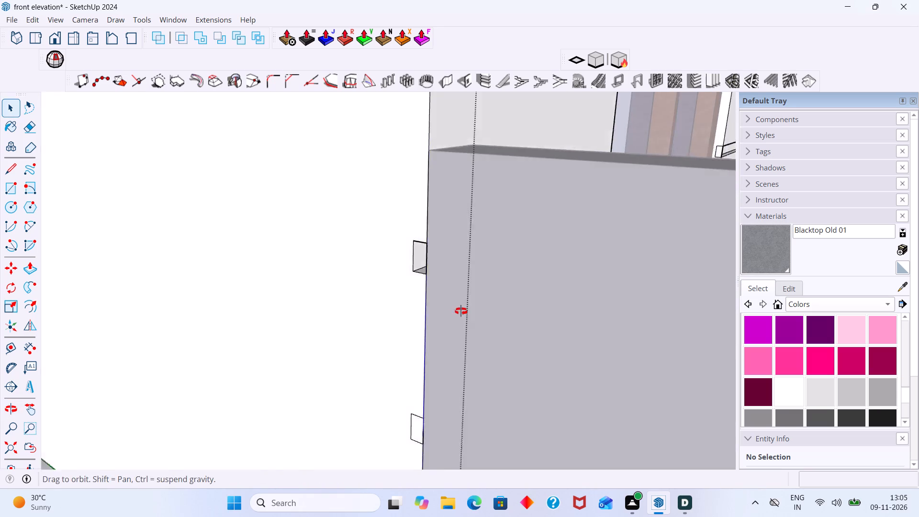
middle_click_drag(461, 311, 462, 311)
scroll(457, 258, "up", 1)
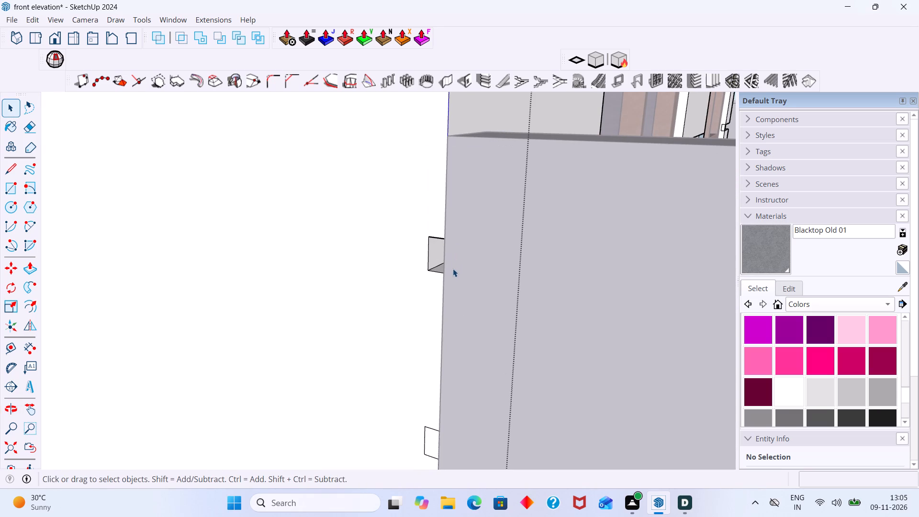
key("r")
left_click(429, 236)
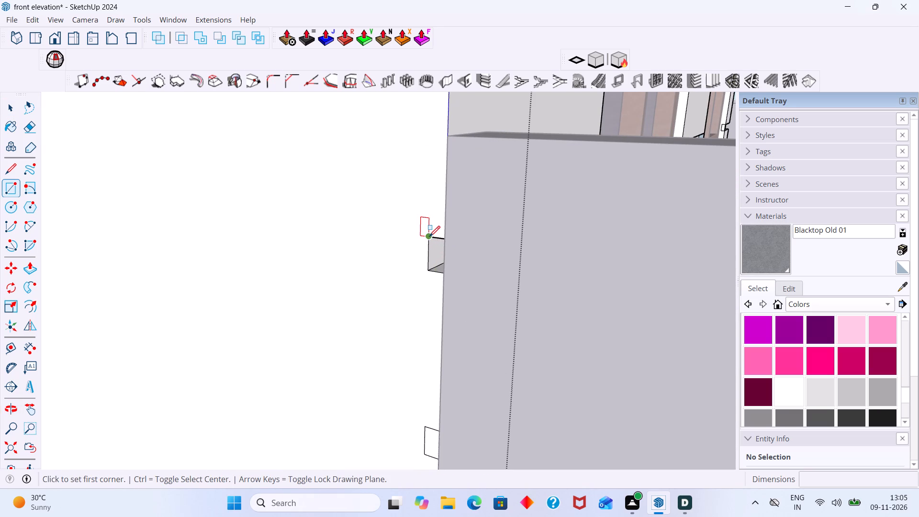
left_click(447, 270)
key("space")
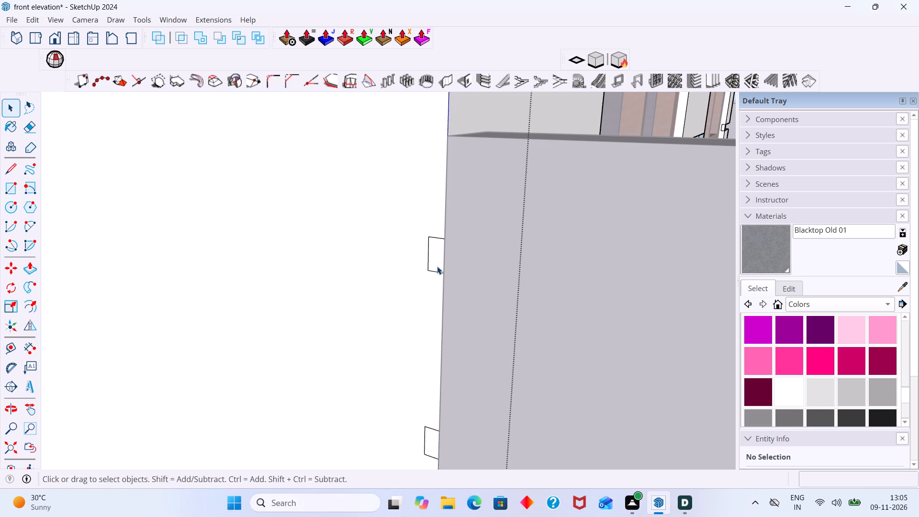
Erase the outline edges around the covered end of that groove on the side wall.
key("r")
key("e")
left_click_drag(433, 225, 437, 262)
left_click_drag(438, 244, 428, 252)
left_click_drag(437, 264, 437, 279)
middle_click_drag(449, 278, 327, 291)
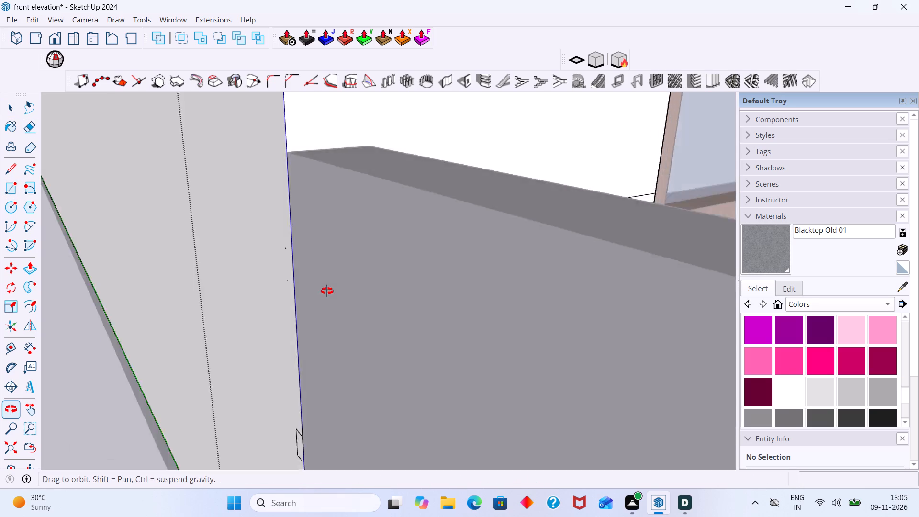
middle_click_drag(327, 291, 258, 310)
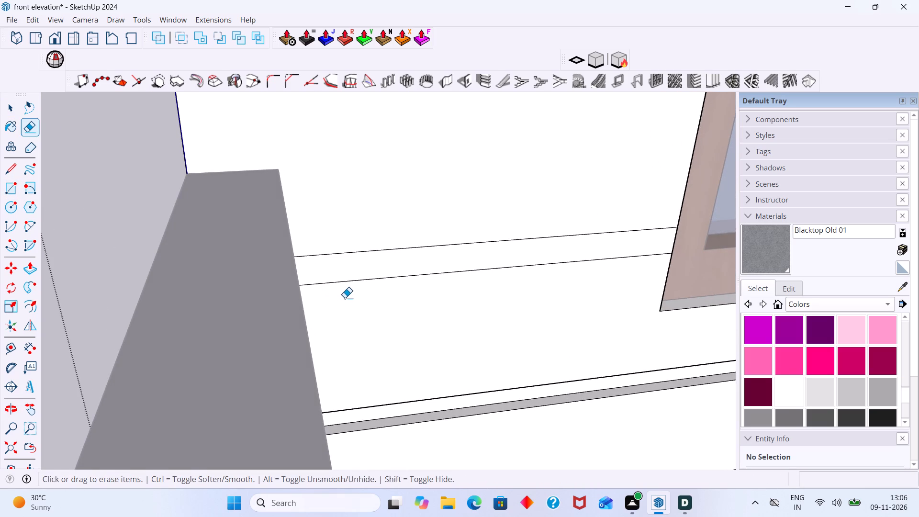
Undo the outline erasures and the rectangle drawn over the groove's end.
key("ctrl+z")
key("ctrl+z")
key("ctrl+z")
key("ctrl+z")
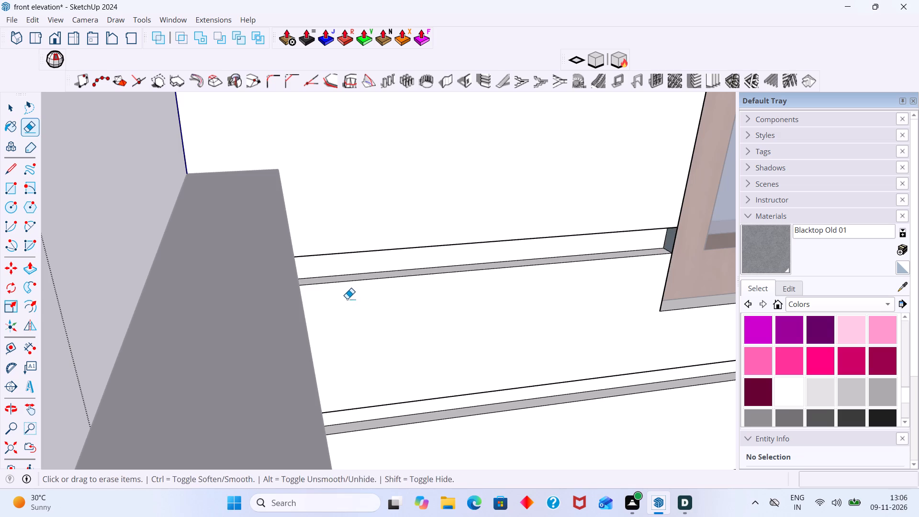
Draw a rectangle covering the open groove end on the side wall behind the boundary wall.
middle_click_drag(352, 301, 502, 283)
key("space")
scroll(311, 324, "down", 3)
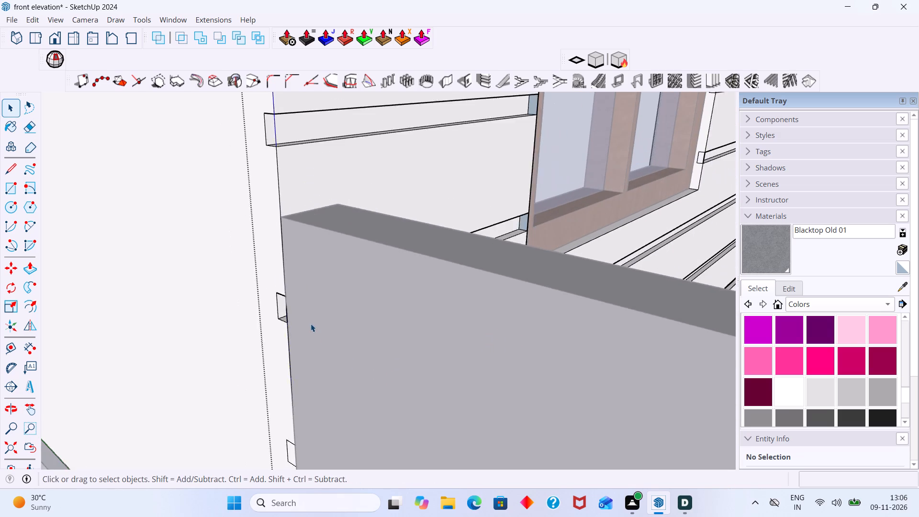
scroll(311, 324, "down", 2)
middle_click_drag(293, 337, 446, 295)
middle_click_drag(433, 279, 426, 195)
scroll(424, 160, "up", 12)
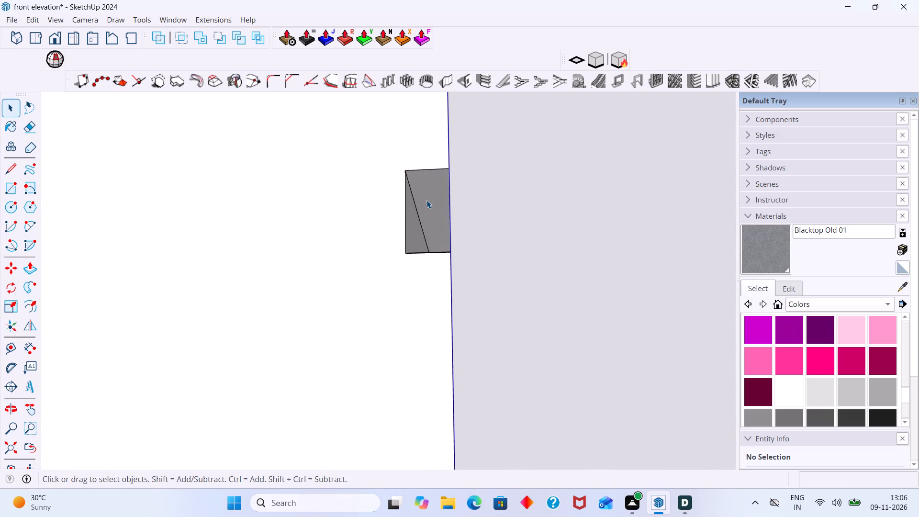
scroll(425, 204, "down", 2)
middle_click_drag(420, 231, 410, 265)
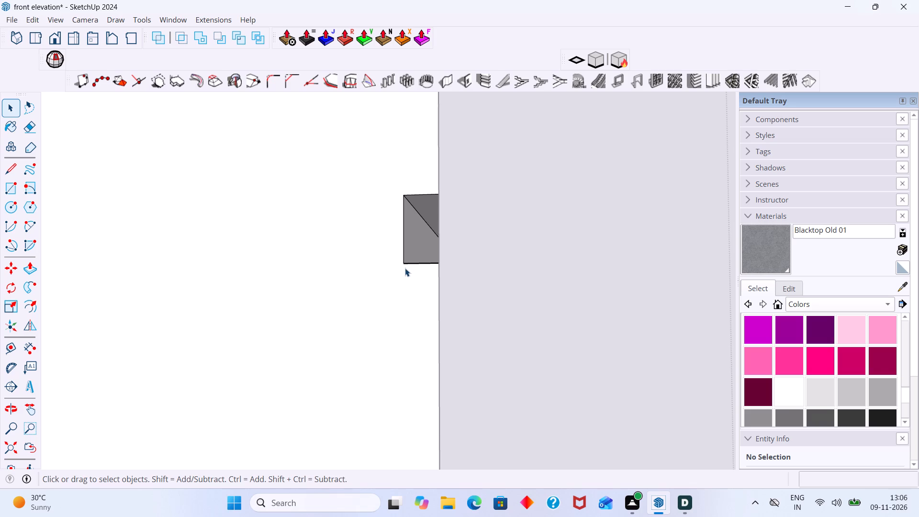
key("r")
left_click(407, 194)
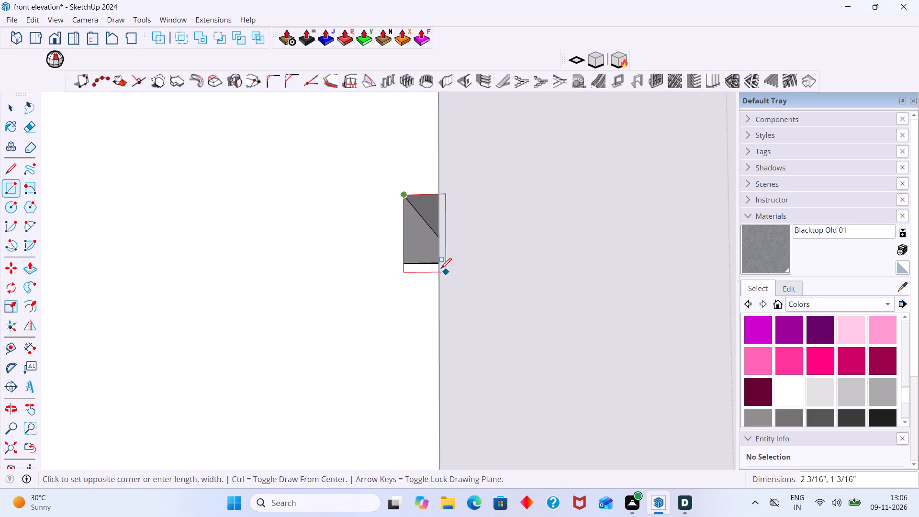
left_click(437, 263)
key("space")
Delete the short vertical edge closing the same groove's other end, beside the window frame.
scroll(471, 259, "down", 4)
middle_click_drag(478, 291, 331, 329)
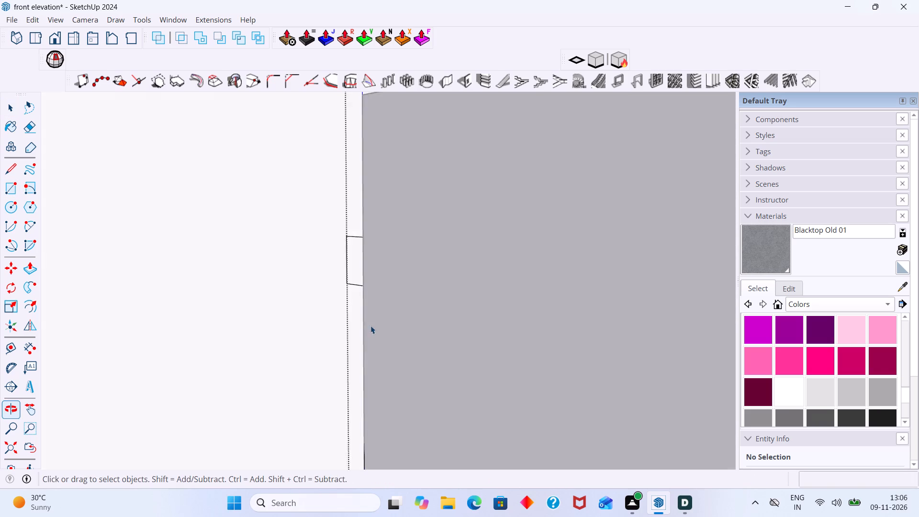
scroll(372, 318, "down", 16)
middle_click_drag(495, 300, 356, 352)
scroll(359, 338, "up", 3)
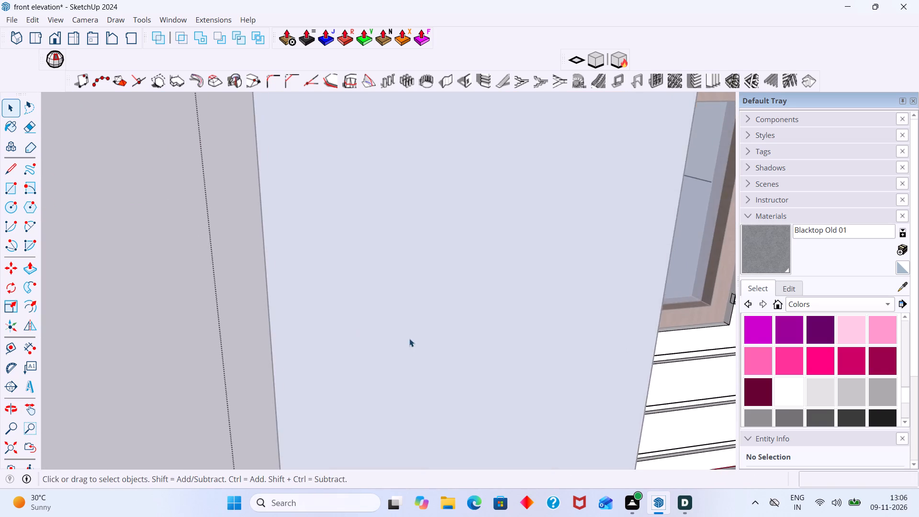
scroll(409, 338, "up", 3)
middle_click_drag(488, 333, 371, 353)
scroll(372, 350, "down", 19)
scroll(525, 344, "up", 4)
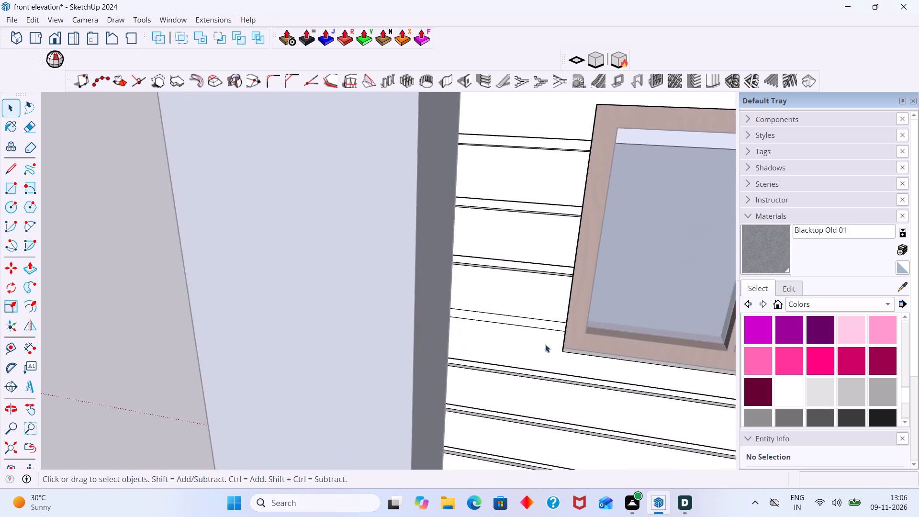
scroll(545, 344, "up", 7)
middle_click_drag(557, 324, 474, 329)
scroll(557, 324, "up", 1)
middle_click_drag(582, 371, 530, 362)
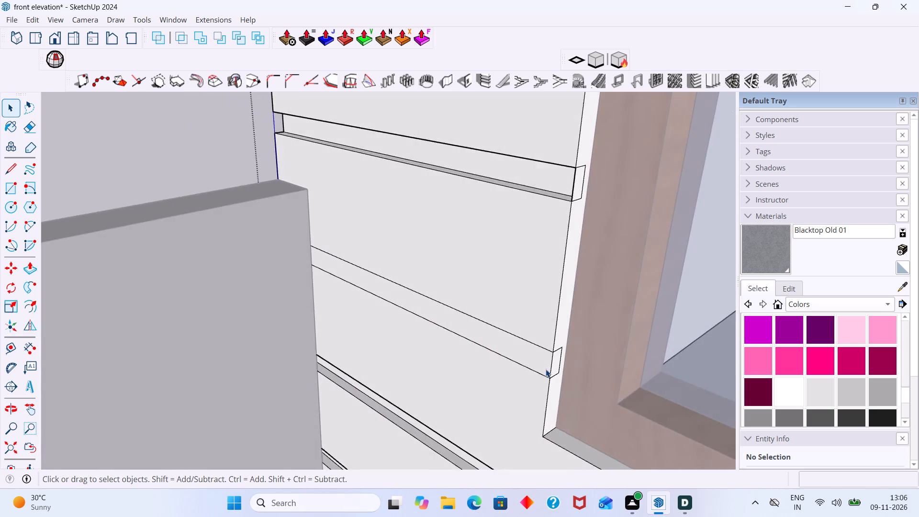
scroll(547, 369, "up", 3)
left_click(551, 367)
key("Delete")
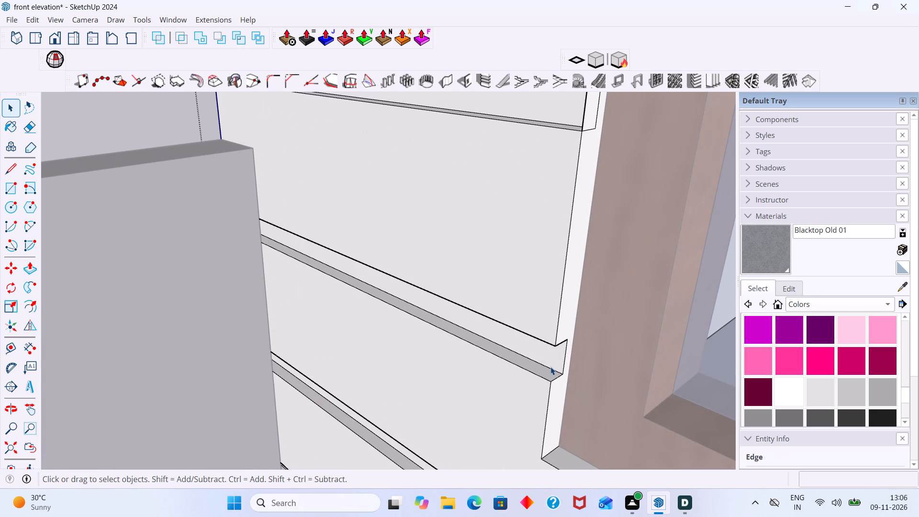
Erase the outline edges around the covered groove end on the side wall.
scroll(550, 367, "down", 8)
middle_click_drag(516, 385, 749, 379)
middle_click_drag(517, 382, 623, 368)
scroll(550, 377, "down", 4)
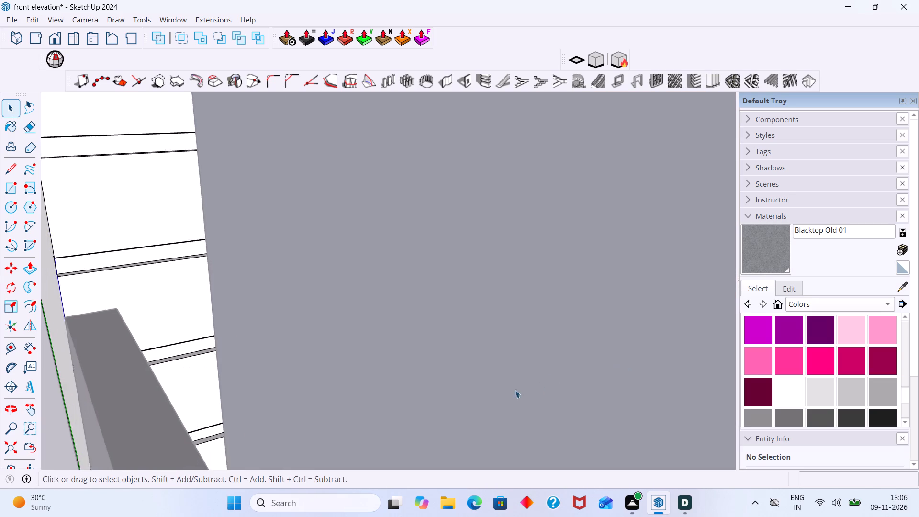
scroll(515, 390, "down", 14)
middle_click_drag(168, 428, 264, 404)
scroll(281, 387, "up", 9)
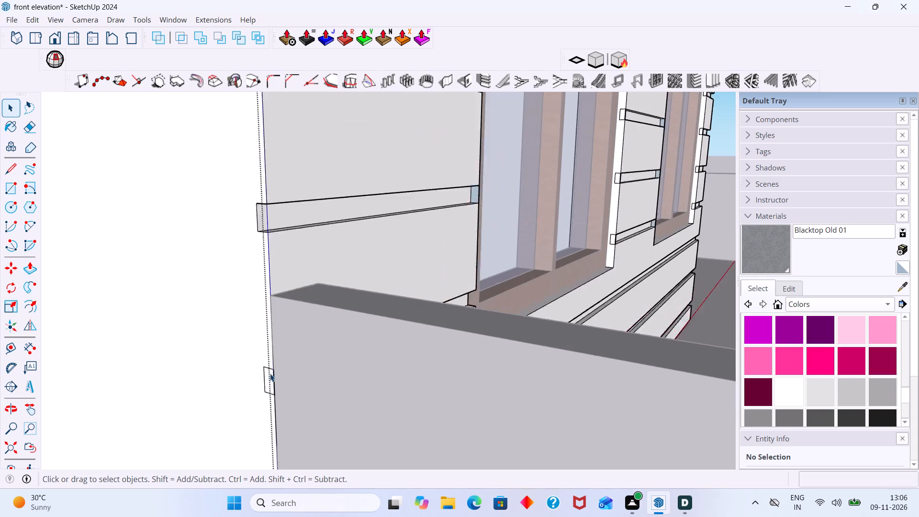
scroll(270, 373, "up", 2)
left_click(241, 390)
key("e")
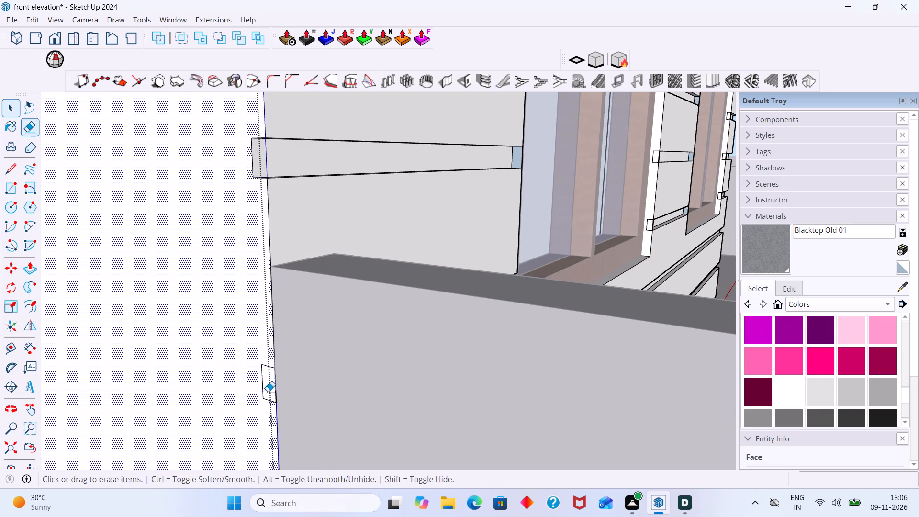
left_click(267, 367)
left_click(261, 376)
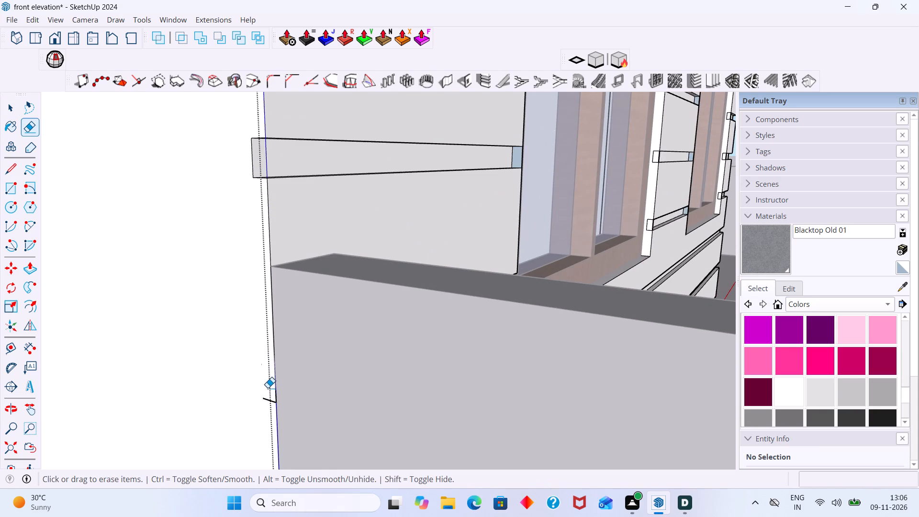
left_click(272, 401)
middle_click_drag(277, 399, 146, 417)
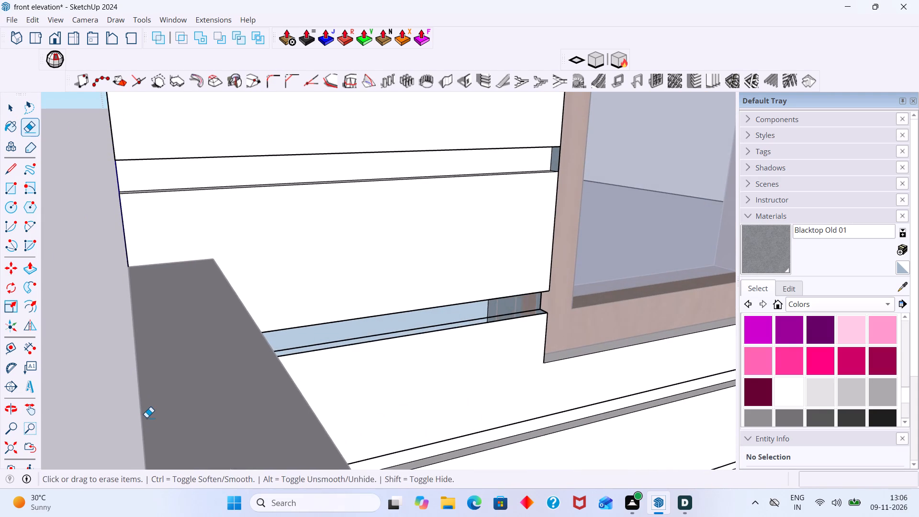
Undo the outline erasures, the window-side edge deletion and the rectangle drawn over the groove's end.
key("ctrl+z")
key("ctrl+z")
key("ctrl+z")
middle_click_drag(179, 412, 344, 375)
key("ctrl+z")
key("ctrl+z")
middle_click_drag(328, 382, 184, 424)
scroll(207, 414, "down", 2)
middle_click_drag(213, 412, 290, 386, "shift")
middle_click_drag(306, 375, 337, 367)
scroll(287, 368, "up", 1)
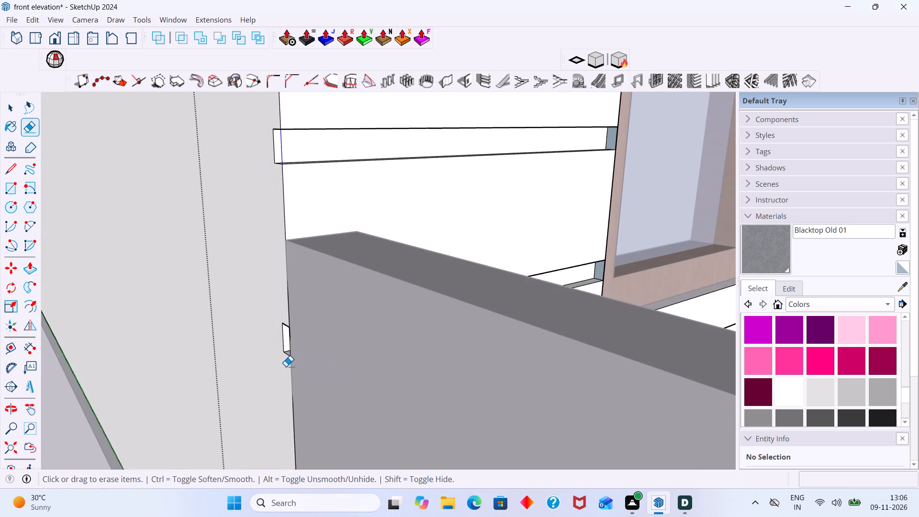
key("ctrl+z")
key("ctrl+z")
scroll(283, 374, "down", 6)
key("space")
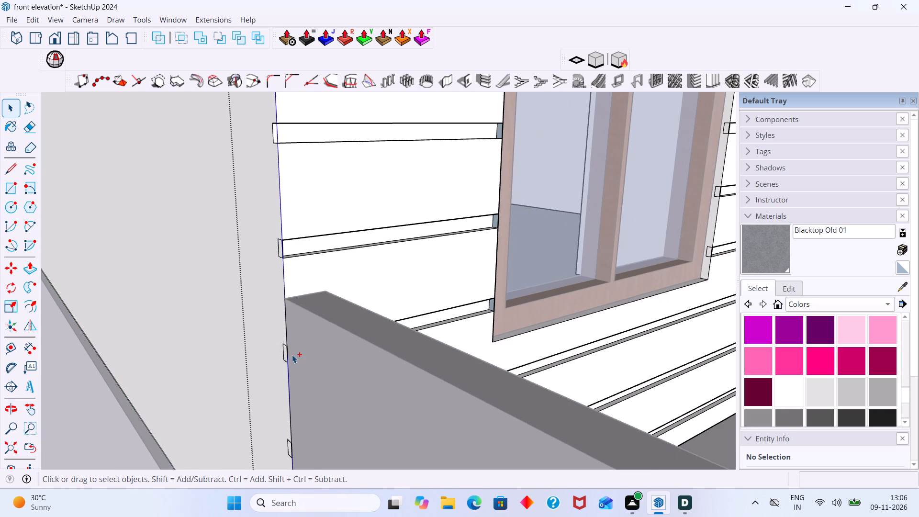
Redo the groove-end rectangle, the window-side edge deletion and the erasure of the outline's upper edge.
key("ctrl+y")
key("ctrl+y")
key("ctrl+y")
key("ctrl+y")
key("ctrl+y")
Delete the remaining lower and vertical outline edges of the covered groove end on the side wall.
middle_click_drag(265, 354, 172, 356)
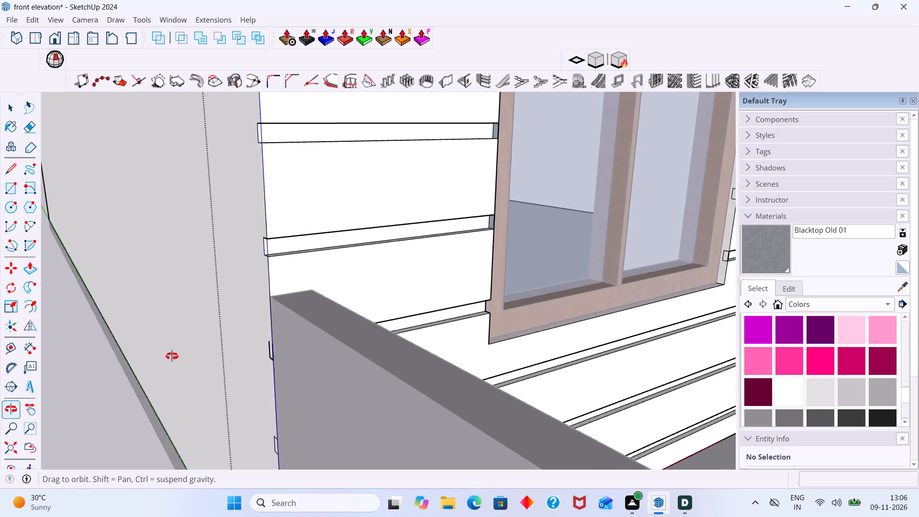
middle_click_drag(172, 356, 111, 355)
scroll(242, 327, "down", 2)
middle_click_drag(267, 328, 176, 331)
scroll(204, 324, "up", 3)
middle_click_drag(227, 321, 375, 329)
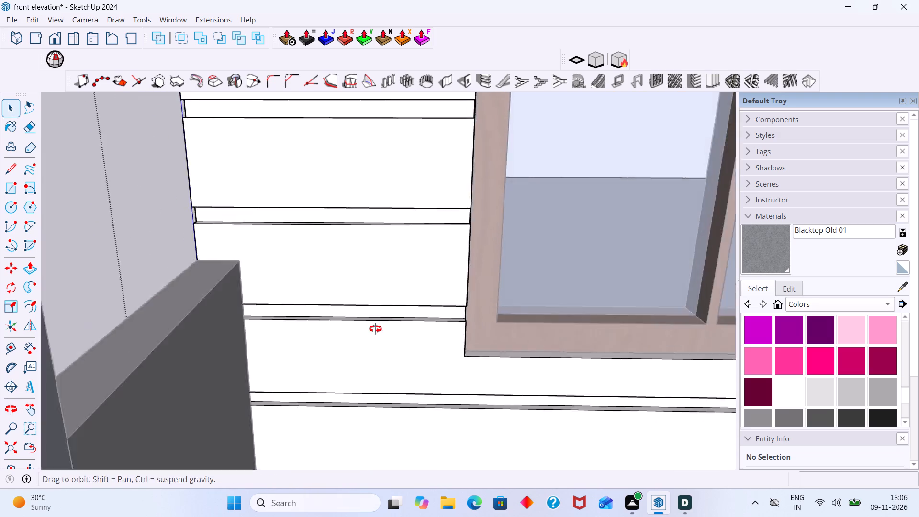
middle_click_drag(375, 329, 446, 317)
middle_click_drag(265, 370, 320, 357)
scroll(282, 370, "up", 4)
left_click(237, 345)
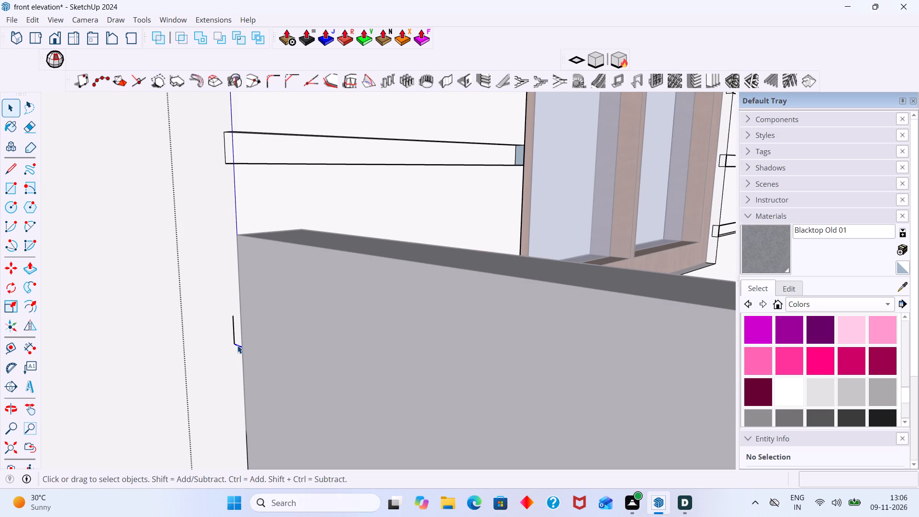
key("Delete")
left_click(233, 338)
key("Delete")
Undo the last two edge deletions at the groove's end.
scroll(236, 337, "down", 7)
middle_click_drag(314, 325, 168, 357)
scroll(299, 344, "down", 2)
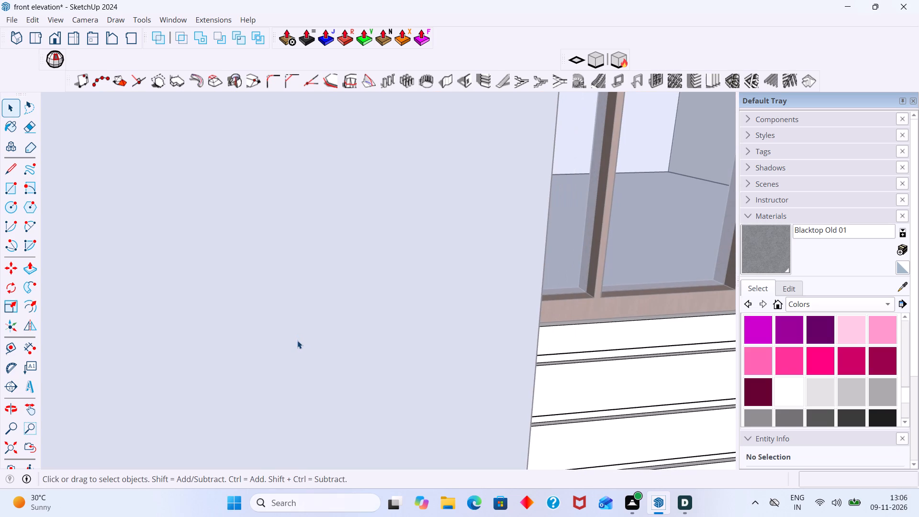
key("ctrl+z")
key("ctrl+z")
Leave the wall's editing mode and inspect the grooves around the ground floor window and boundary wall.
scroll(294, 357, "down", 4)
left_click(10, 451)
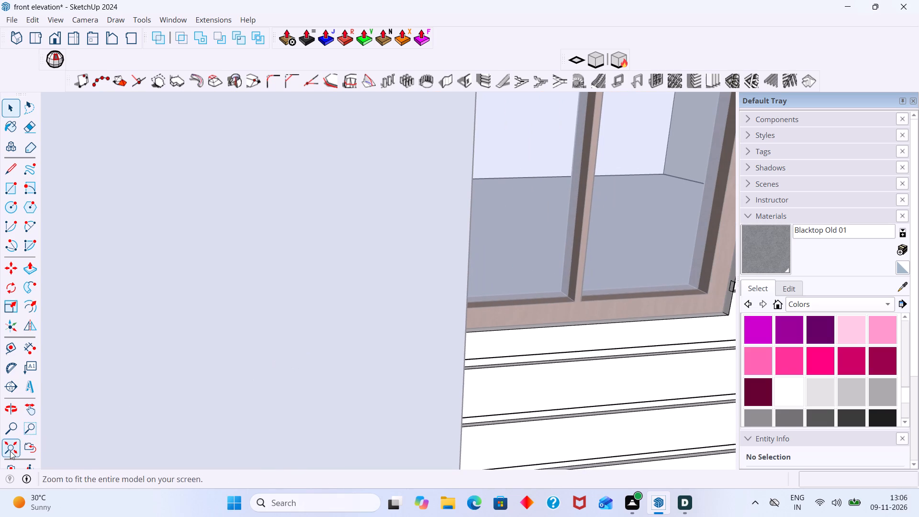
scroll(269, 372, "up", 5)
left_click(266, 289)
scroll(301, 308, "down", 2)
middle_click_drag(291, 350, 299, 266, "shift")
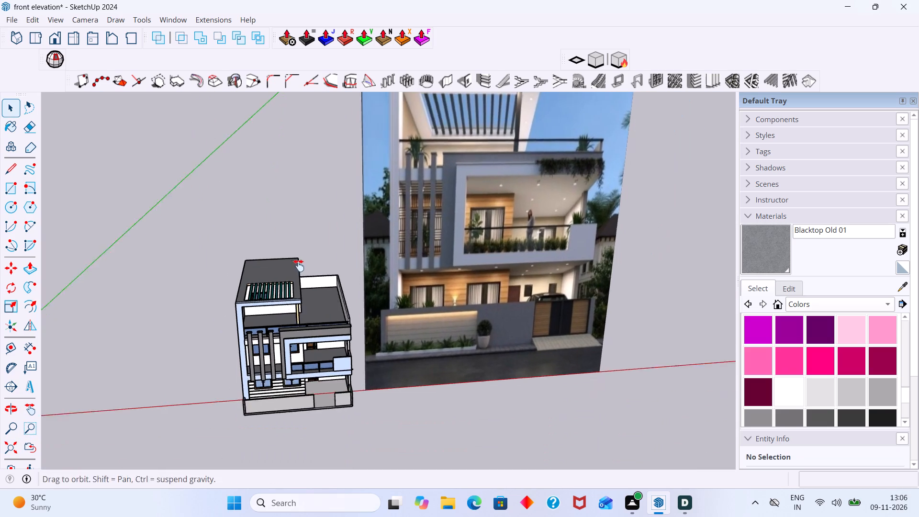
middle_click_drag(299, 266, 299, 264, "shift")
scroll(260, 345, "up", 10)
middle_click_drag(247, 363, 251, 312, "shift")
scroll(242, 350, "up", 14)
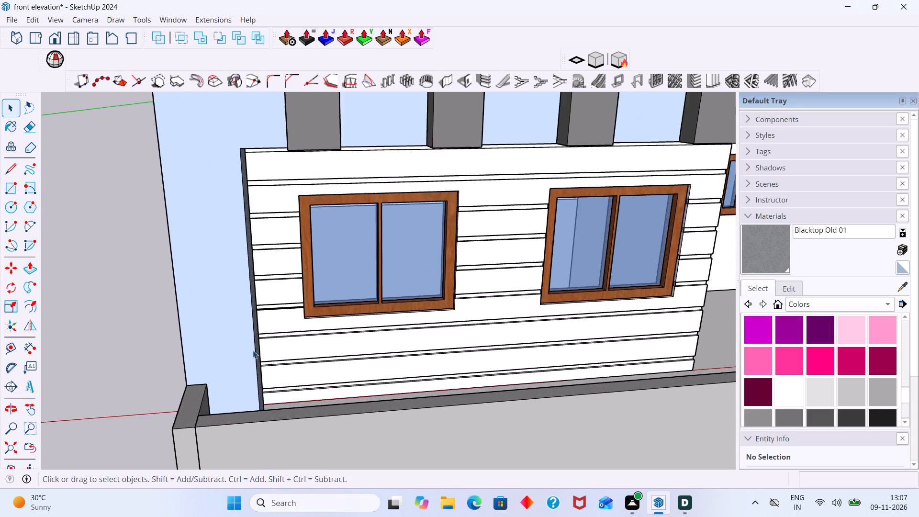
scroll(253, 350, "up", 5)
middle_click_drag(263, 333, 396, 342)
middle_click_drag(349, 365, 324, 261, "shift")
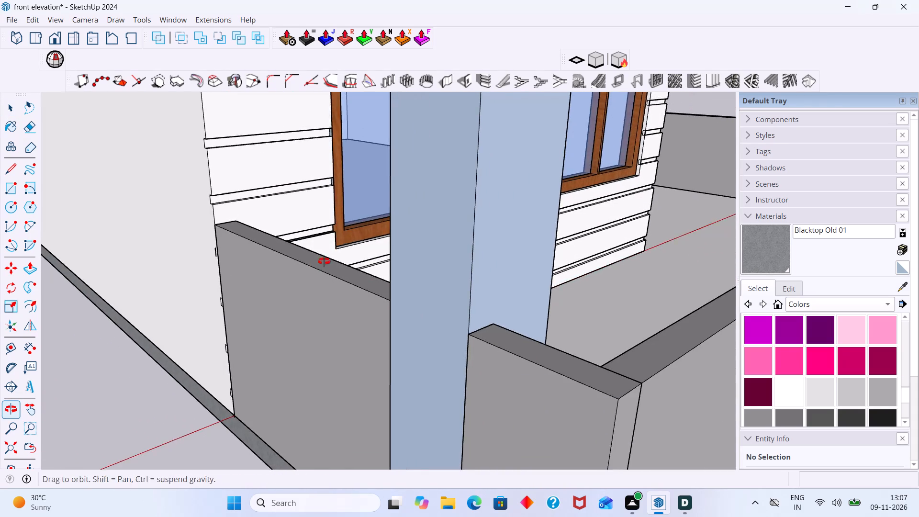
middle_click_drag(324, 261, 323, 261, "shift")
scroll(170, 269, "up", 7)
middle_click_drag(346, 243, 253, 284)
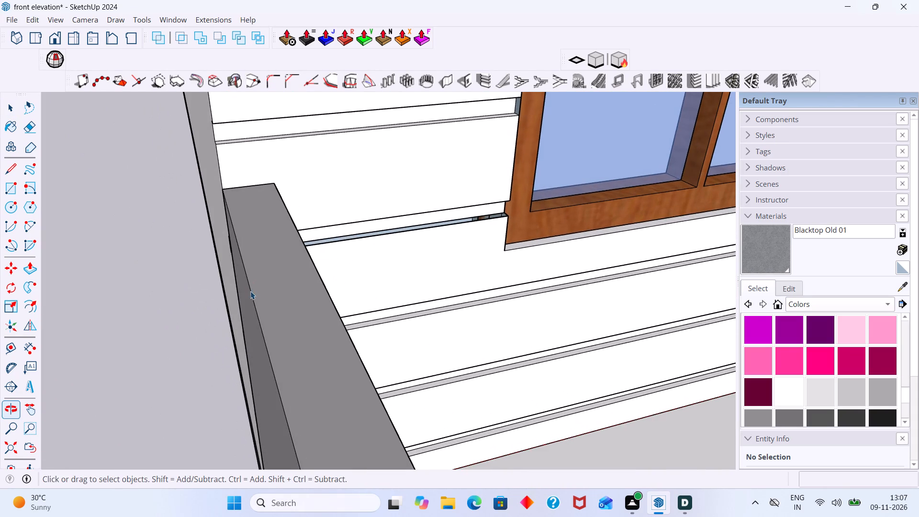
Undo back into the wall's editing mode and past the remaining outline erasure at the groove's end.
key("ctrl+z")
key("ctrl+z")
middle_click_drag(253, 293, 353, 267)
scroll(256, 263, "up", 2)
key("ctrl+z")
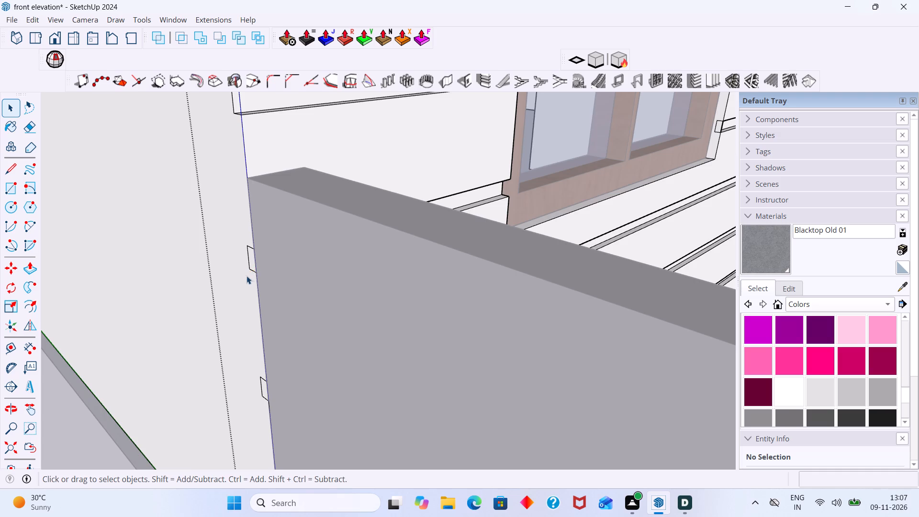
Examine the groove ends along the ground floor wall's corner, down to its base behind the boundary wall.
scroll(248, 281, "down", 10)
scroll(242, 196, "up", 15)
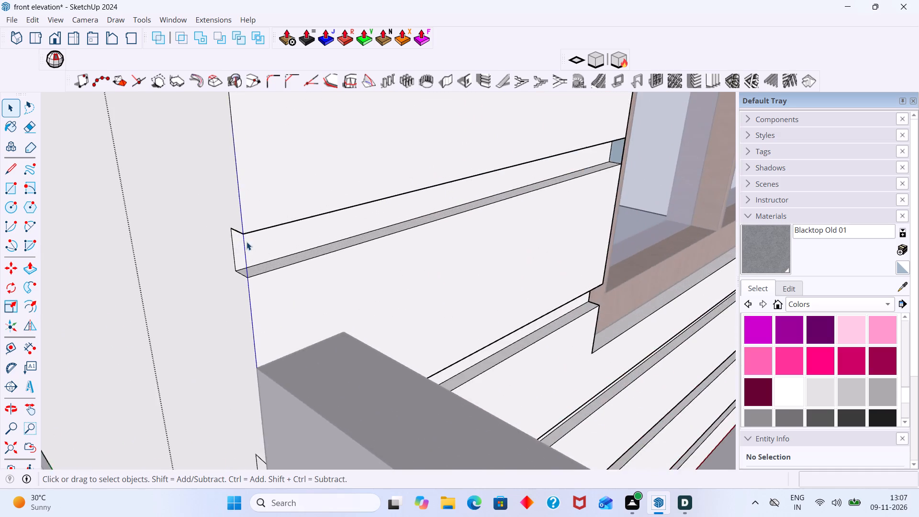
scroll(247, 242, "up", 1)
middle_click_drag(247, 242, 275, 235)
scroll(263, 258, "down", 7)
middle_click_drag(280, 356, 285, 276, "ctrl")
scroll(285, 351, "down", 13)
middle_click_drag(283, 376, 216, 461)
scroll(247, 421, "down", 4)
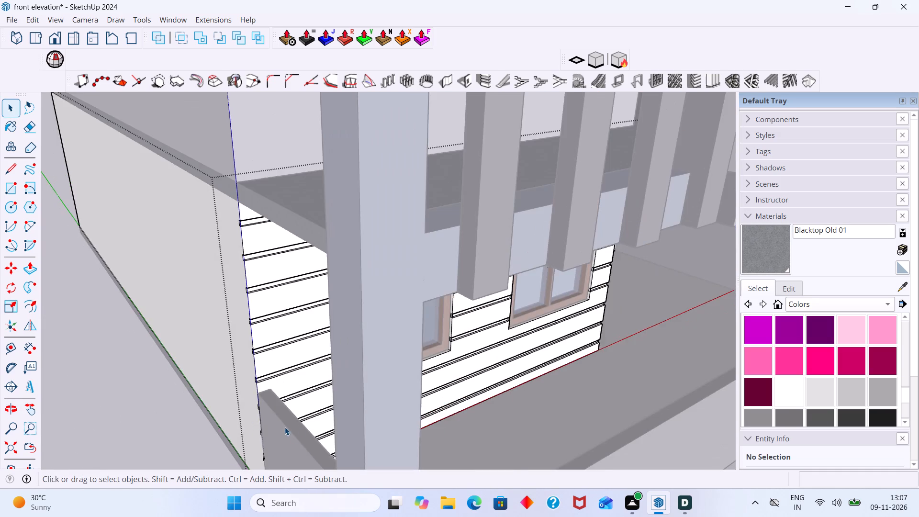
middle_click_drag(299, 418, 309, 348)
scroll(297, 373, "up", 12)
middle_click_drag(262, 404, 266, 367, "shift")
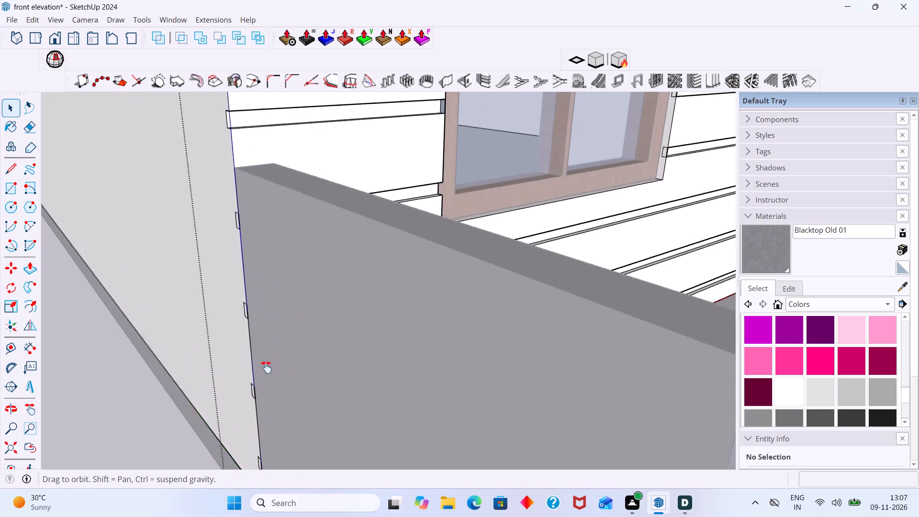
middle_click_drag(266, 367, 271, 336, "shift")
scroll(264, 384, "up", 3)
middle_click_drag(264, 422, 267, 373, "shift")
scroll(280, 411, "up", 4)
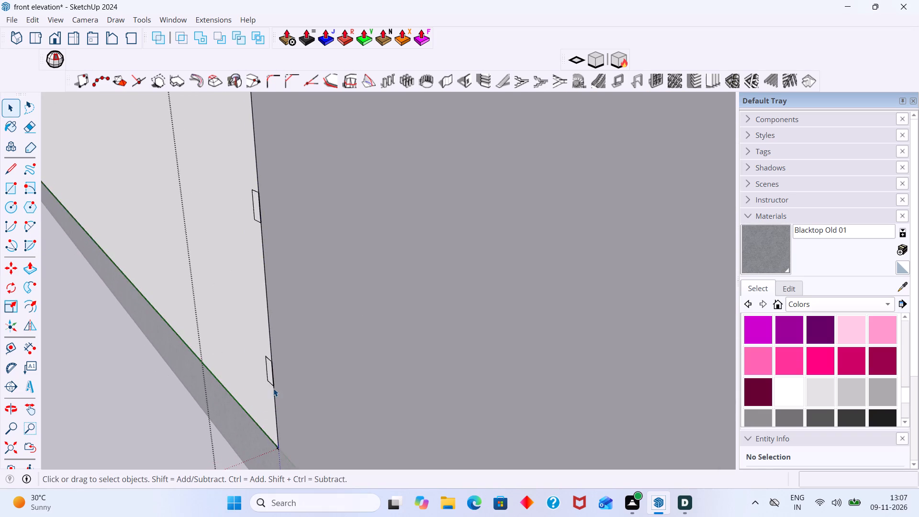
Leave the wall's editing mode and review the whole front elevation.
scroll(273, 388, "down", 20)
scroll(273, 388, "down", 5)
left_click_drag(510, 405, 511, 407)
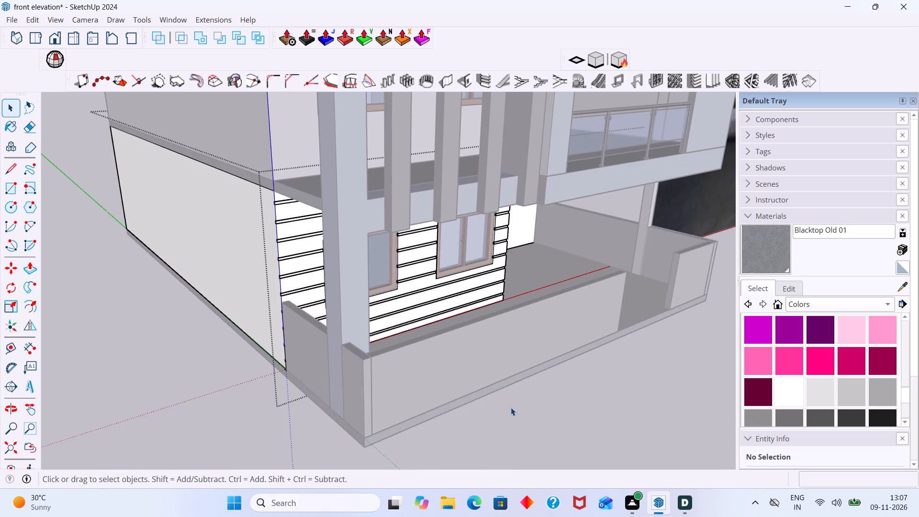
left_click_drag(511, 407, 511, 412)
middle_click_drag(494, 398, 264, 400)
middle_click_drag(475, 325, 403, 319)
scroll(479, 325, "down", 7)
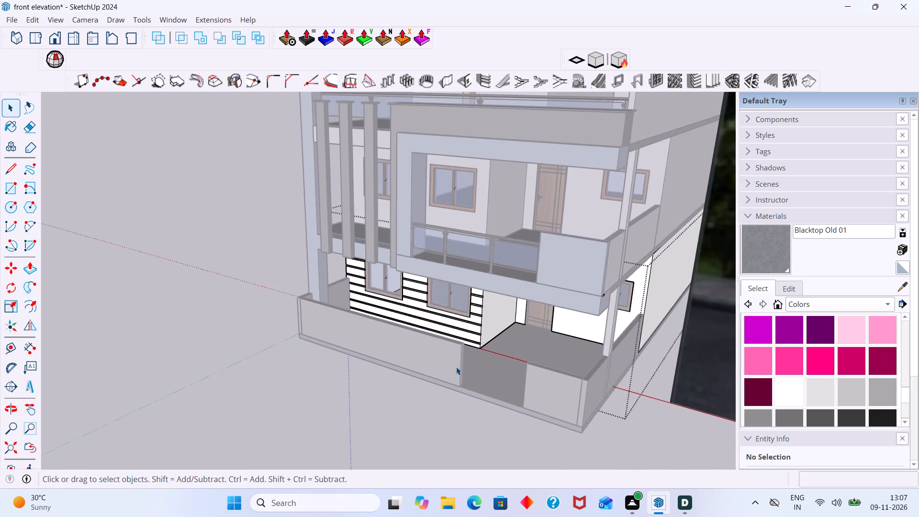
middle_click_drag(456, 367, 479, 333)
left_click(454, 422)
middle_click_drag(440, 338, 510, 349)
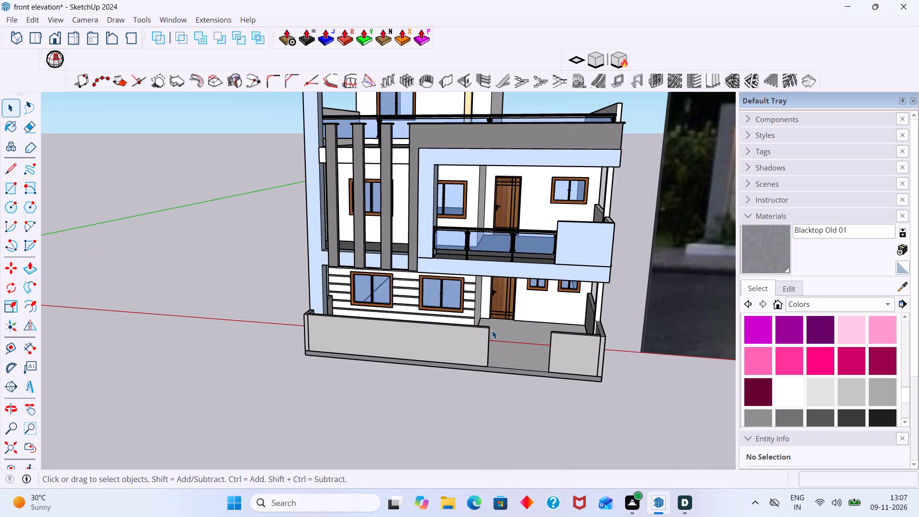
Create horizontal grooves with softened edges on the first floor's front wall around the windows, starting from the wall's base corner.
middle_click_drag(482, 347, 480, 400, "shift")
scroll(481, 367, "down", 13)
middle_click_drag(520, 375, 444, 375, "shift")
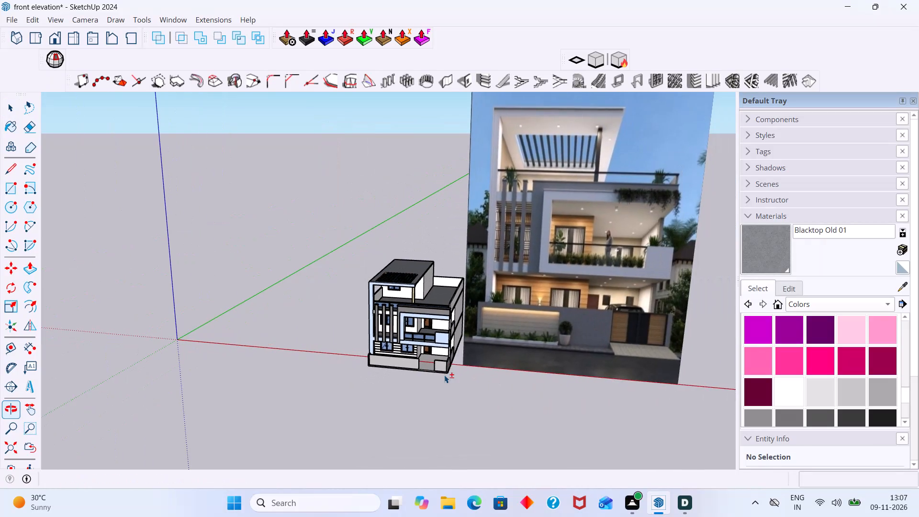
scroll(418, 345, "up", 18)
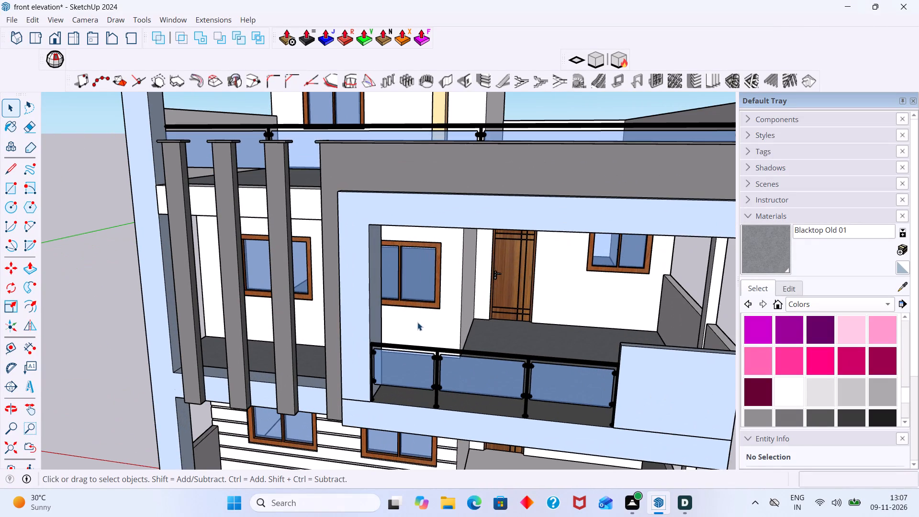
triple_click(417, 328)
left_click(421, 329)
left_click(422, 329)
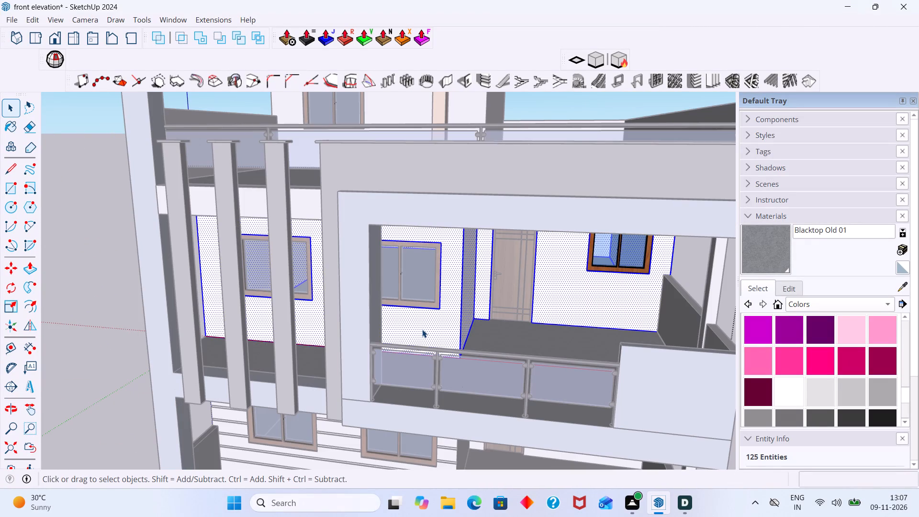
left_click(488, 82)
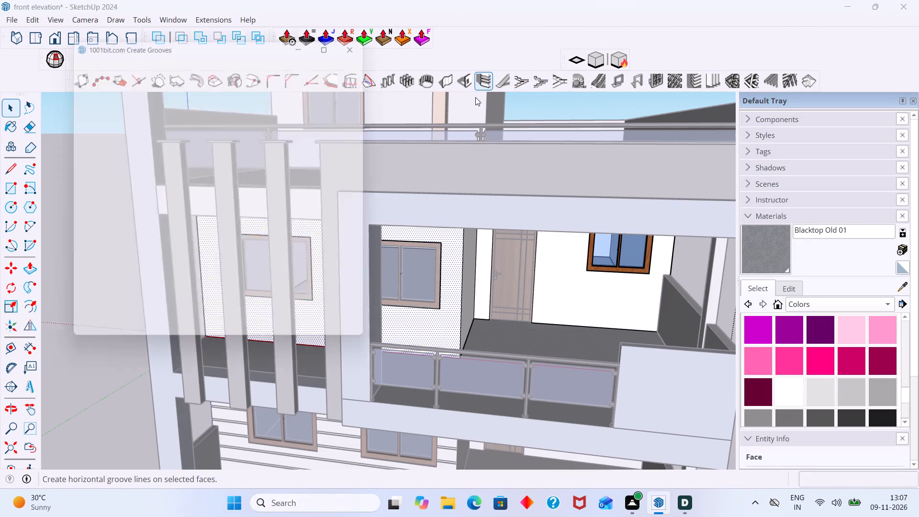
left_click(114, 268)
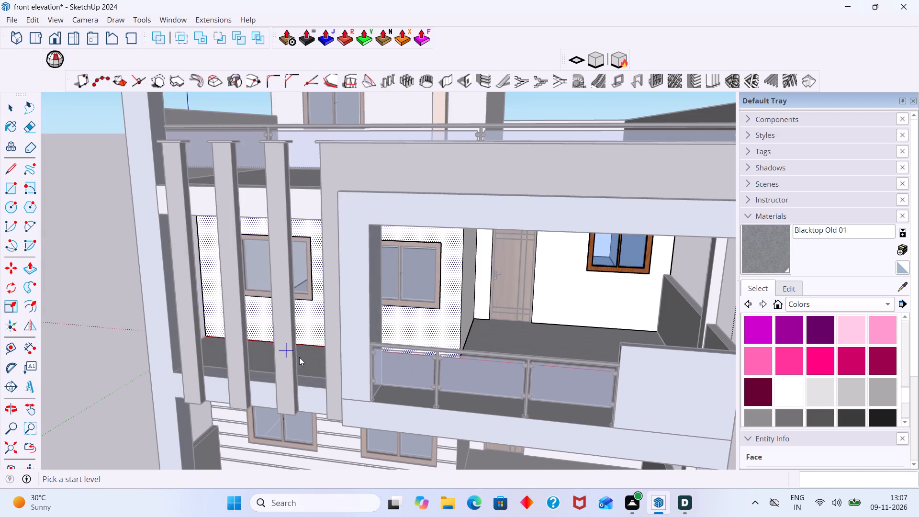
scroll(216, 326, "up", 3)
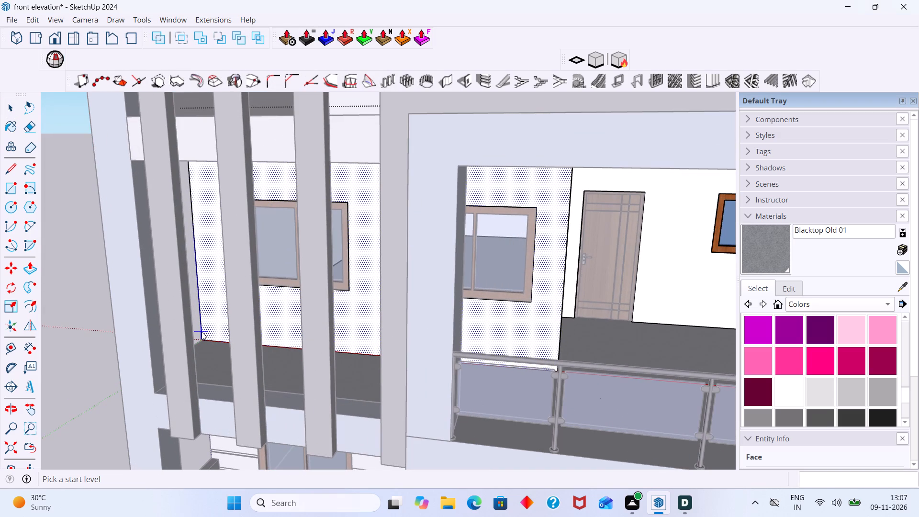
double_click(202, 332)
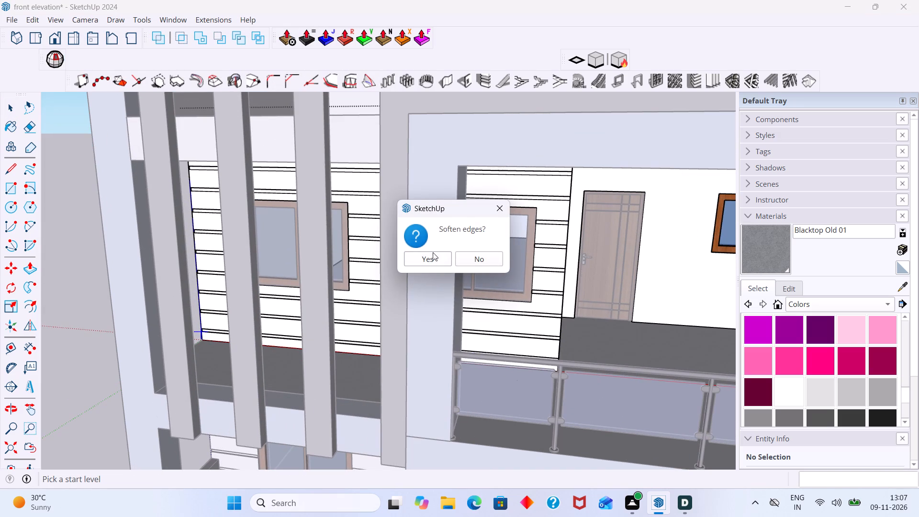
left_click(430, 264)
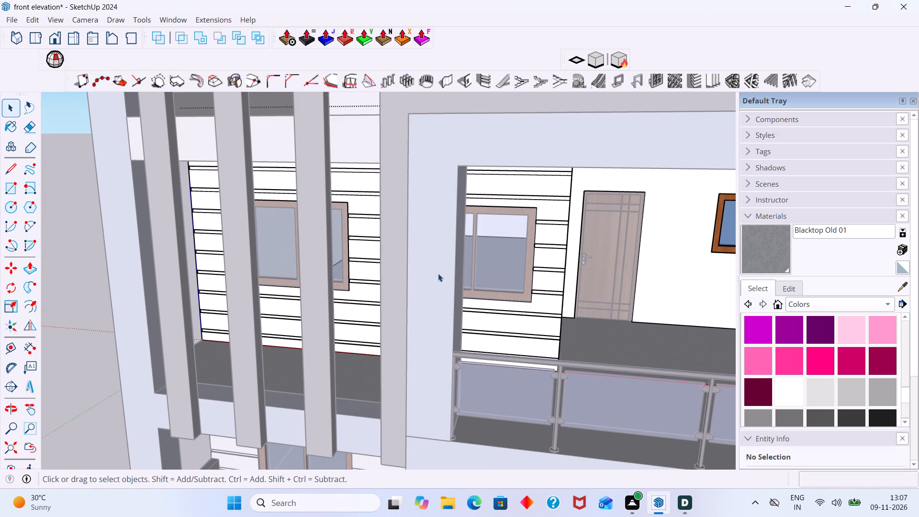
key("space")
scroll(572, 314, "down", 5)
left_click(247, 312)
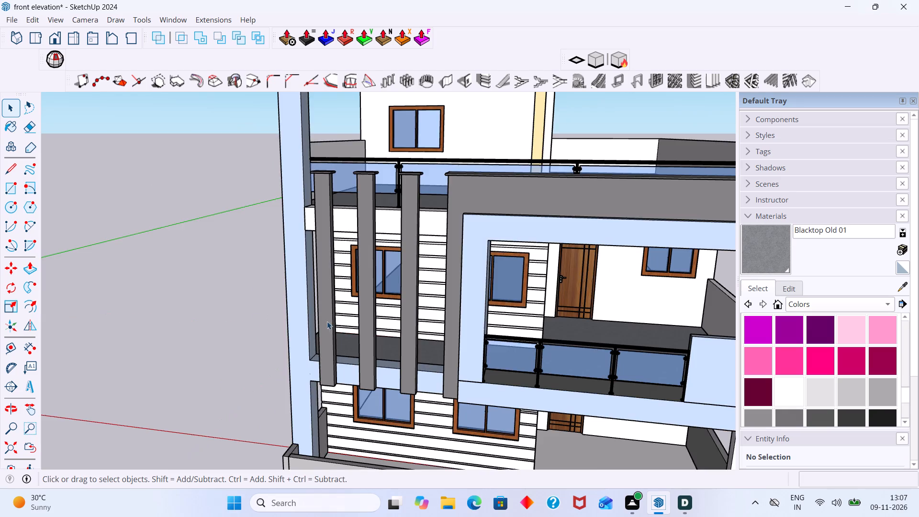
Examine the first floor wall's groove ends at the side corner and review both grooved floors together.
middle_click_drag(329, 320, 432, 320)
middle_click_drag(358, 316, 477, 314)
scroll(396, 293, "up", 6)
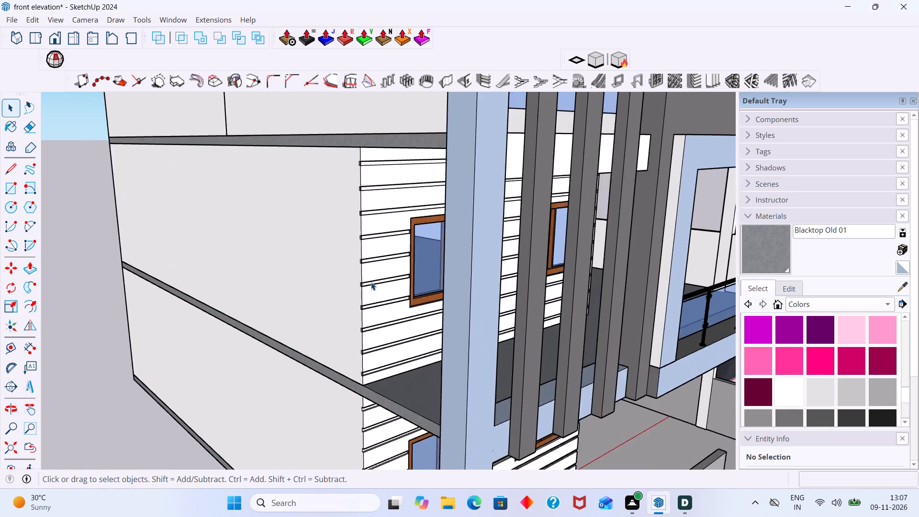
scroll(371, 282, "up", 7)
scroll(359, 282, "down", 16)
middle_click_drag(376, 303, 415, 303)
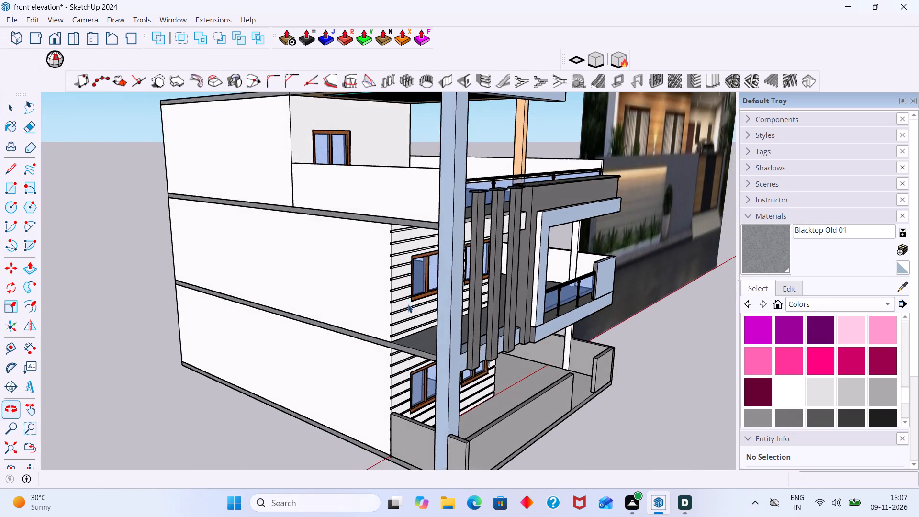
scroll(408, 297, "up", 2)
scroll(416, 301, "down", 6)
middle_click_drag(416, 331, 391, 310)
scroll(428, 334, "down", 5)
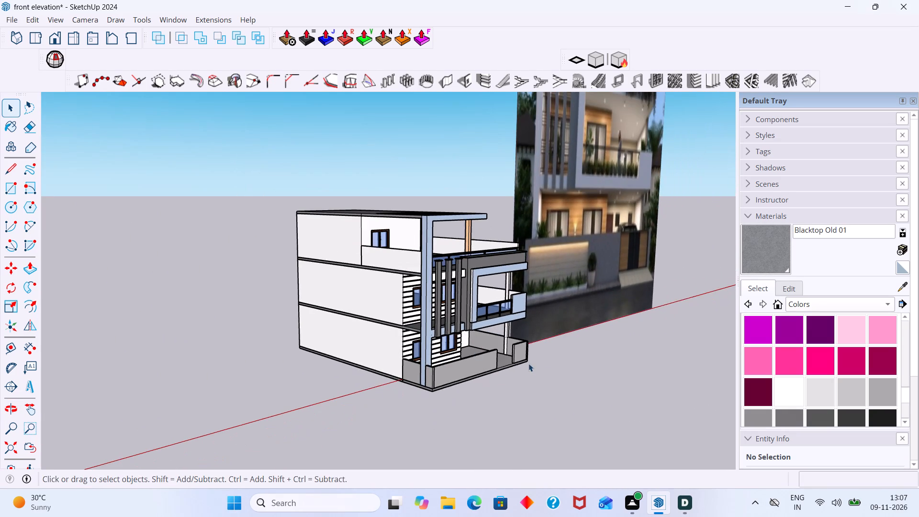
middle_click_drag(526, 357, 468, 377)
middle_click_drag(492, 369, 471, 377)
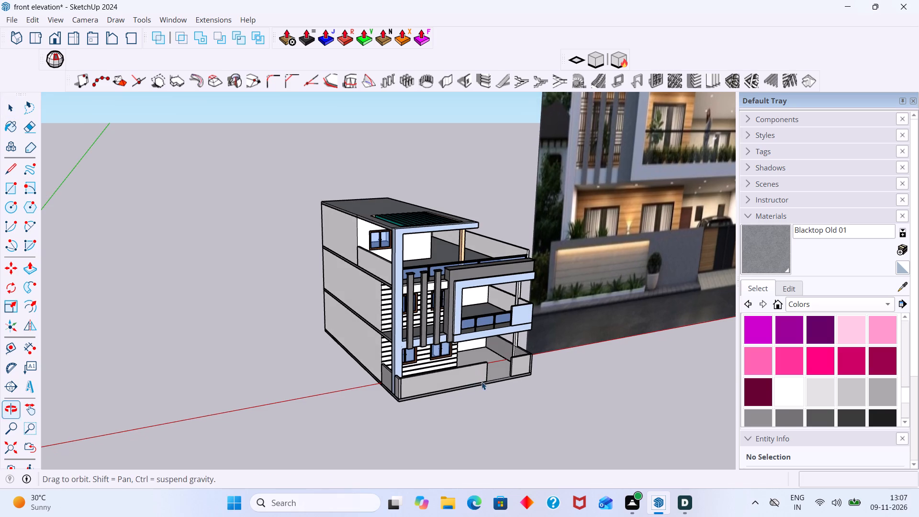
scroll(548, 374, "down", 5)
scroll(524, 388, "up", 14)
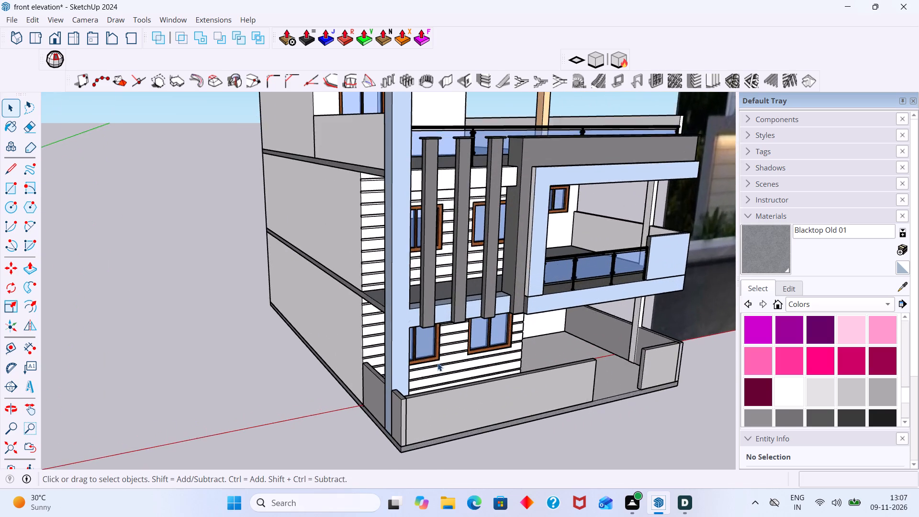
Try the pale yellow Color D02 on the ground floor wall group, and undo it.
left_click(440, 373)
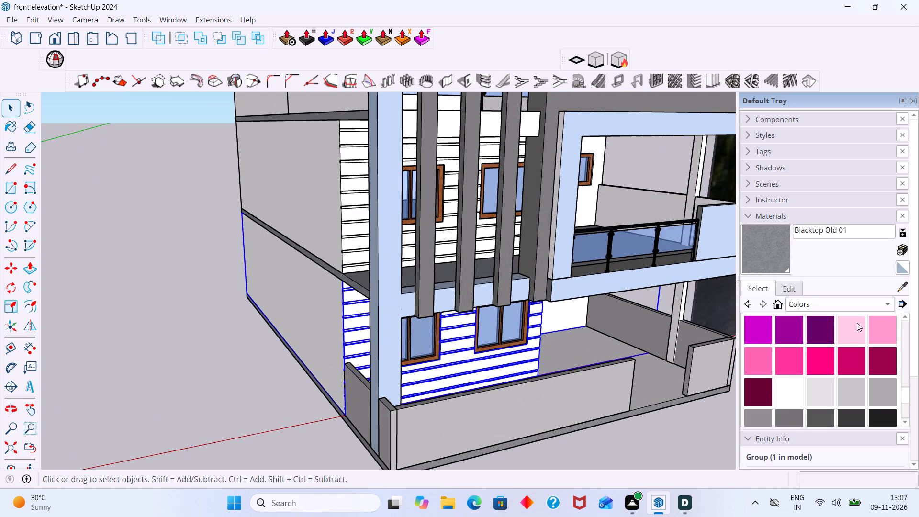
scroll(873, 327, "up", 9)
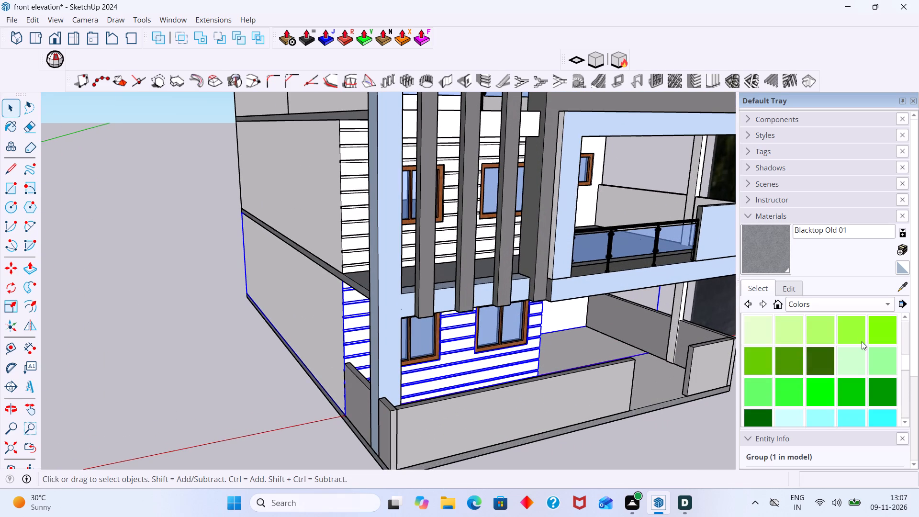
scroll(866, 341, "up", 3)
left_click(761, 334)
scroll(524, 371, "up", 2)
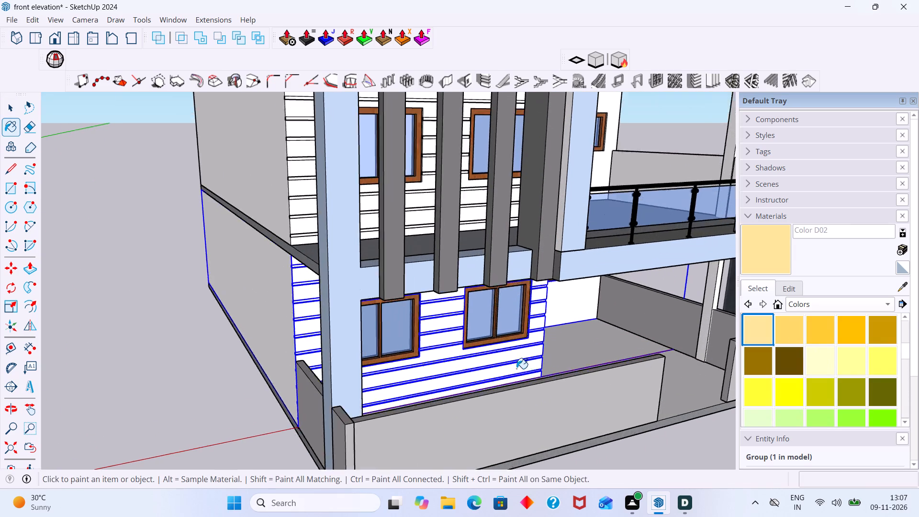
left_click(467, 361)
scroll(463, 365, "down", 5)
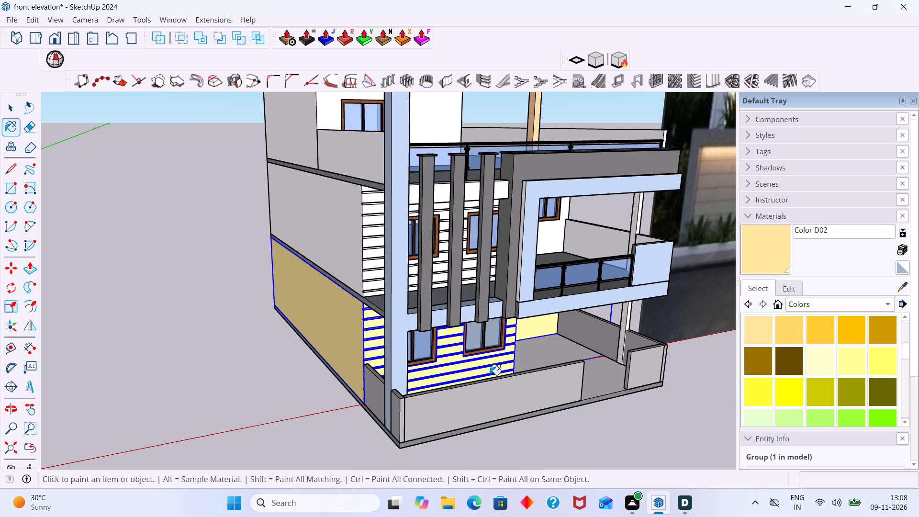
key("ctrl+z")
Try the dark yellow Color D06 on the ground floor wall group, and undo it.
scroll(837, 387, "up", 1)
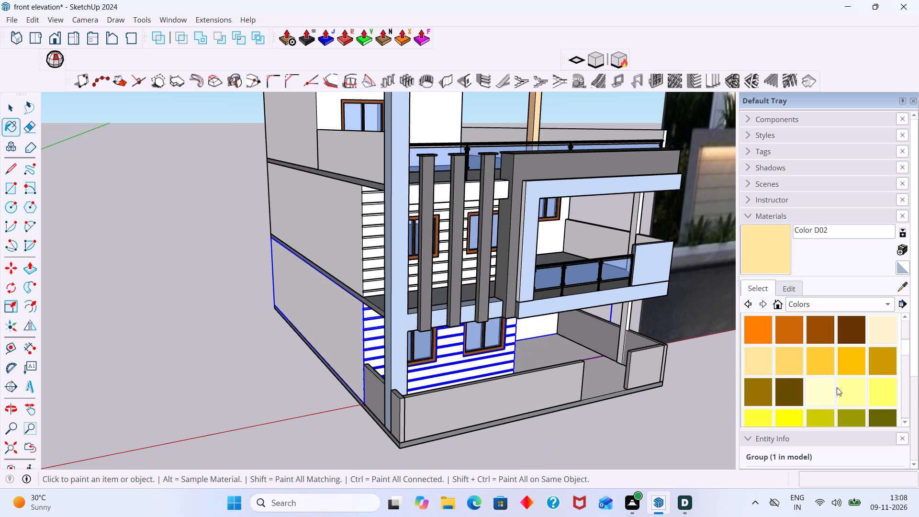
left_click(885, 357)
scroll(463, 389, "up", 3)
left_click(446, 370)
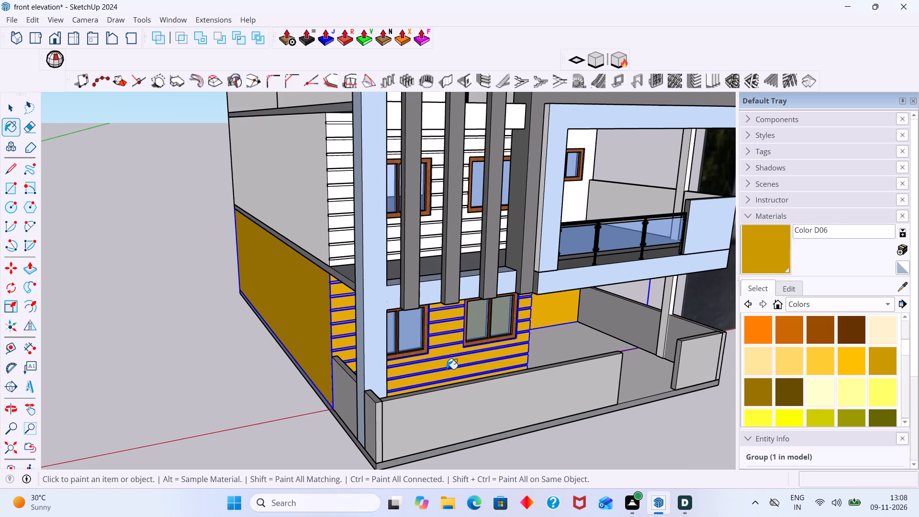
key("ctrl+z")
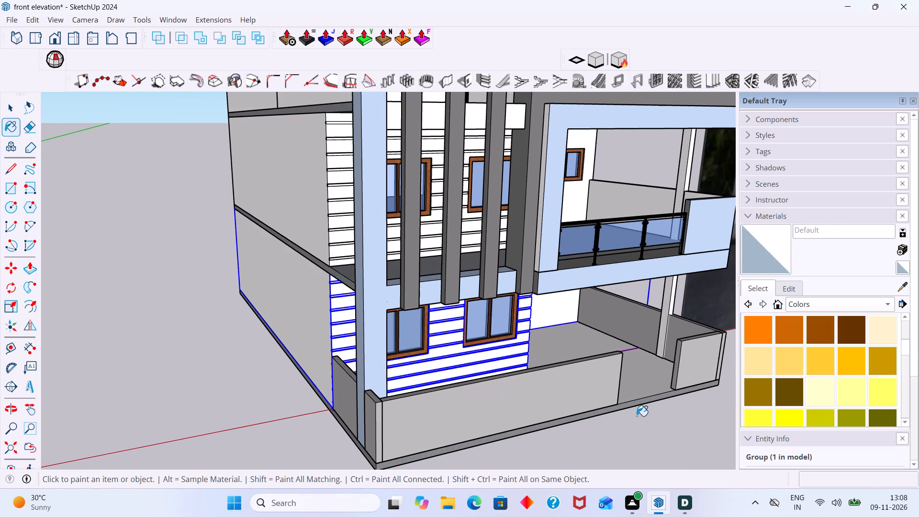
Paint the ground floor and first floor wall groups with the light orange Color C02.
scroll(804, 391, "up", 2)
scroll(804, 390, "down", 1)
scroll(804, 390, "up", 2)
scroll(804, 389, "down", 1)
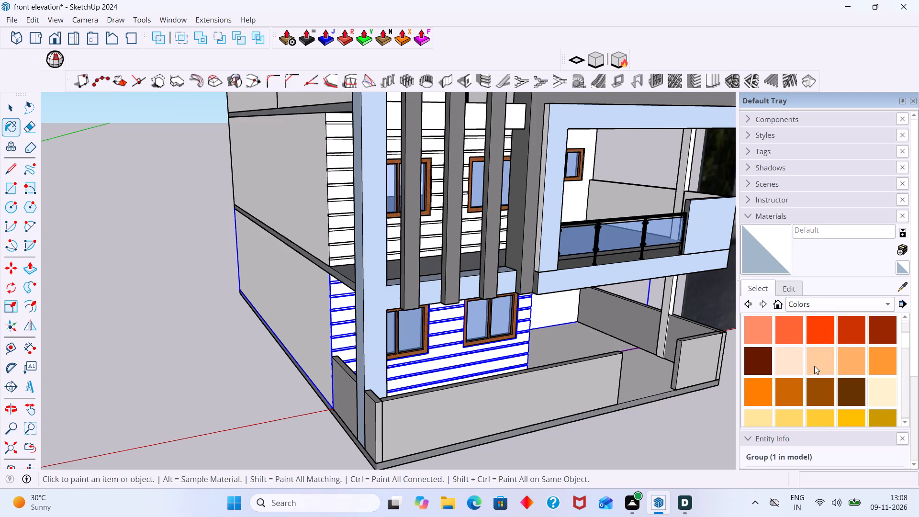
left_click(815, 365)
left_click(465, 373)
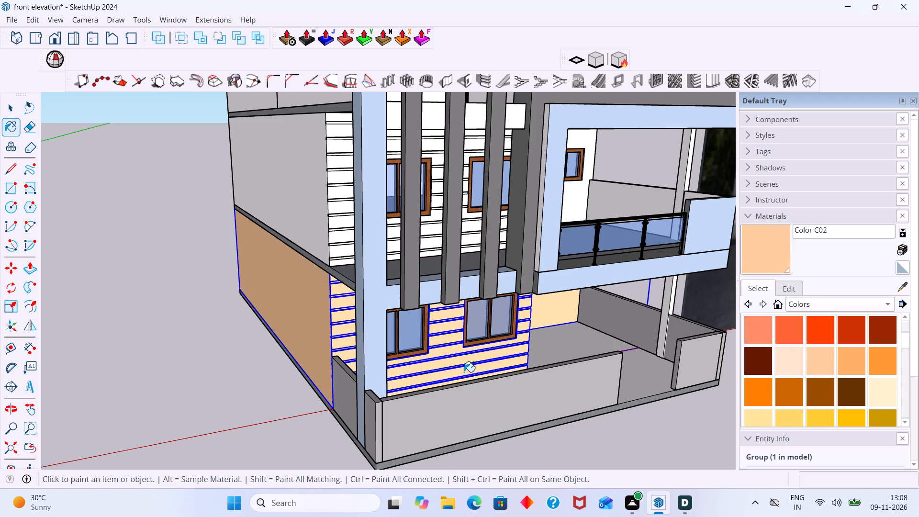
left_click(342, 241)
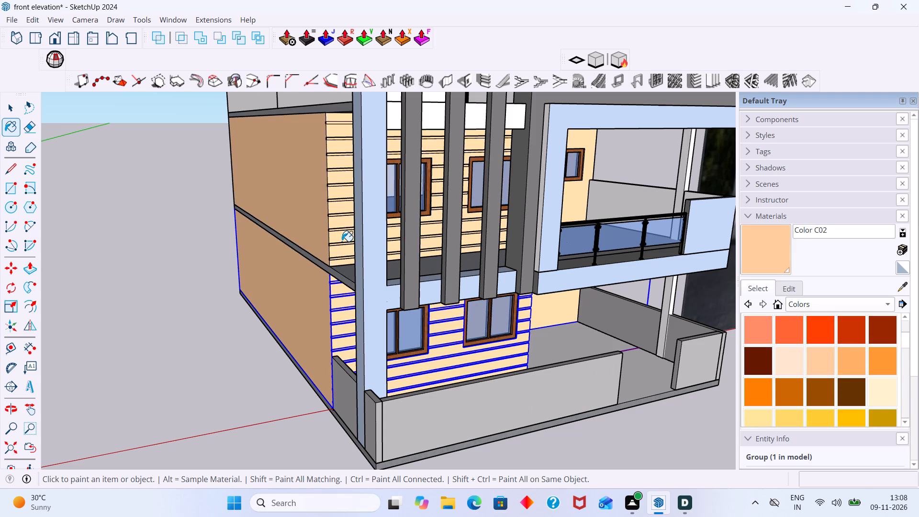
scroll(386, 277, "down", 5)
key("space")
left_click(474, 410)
Review the painted walls against the reference image and browse the Colors library for alternative shades.
scroll(476, 407, "down", 4)
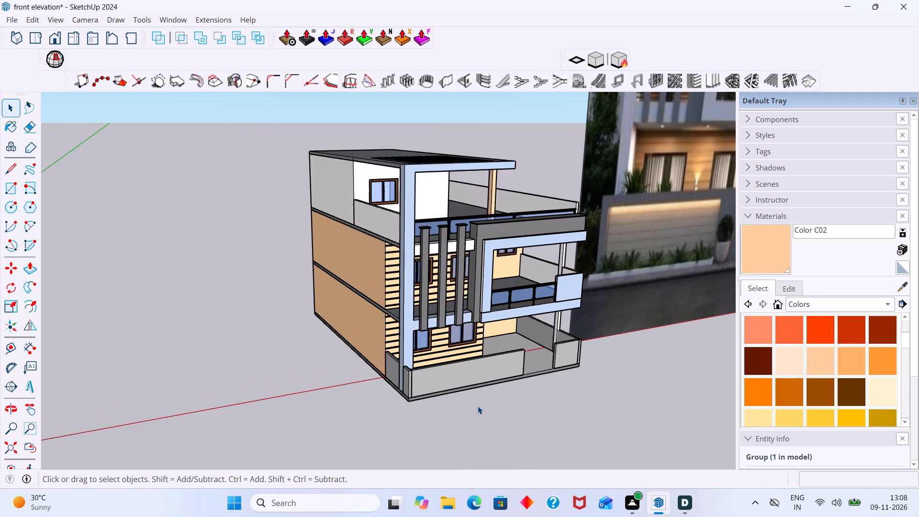
scroll(478, 406, "down", 6)
middle_click_drag(584, 353, 383, 333)
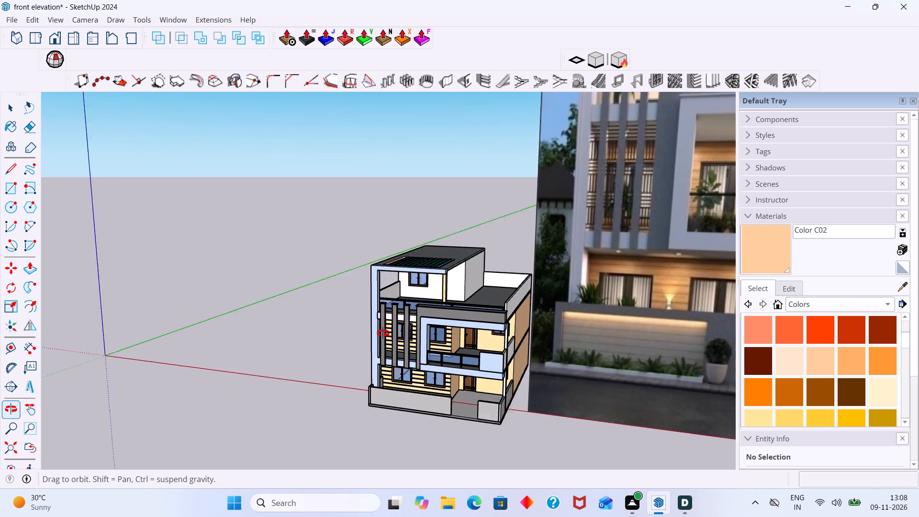
middle_click_drag(383, 333, 367, 333)
scroll(407, 348, "up", 12)
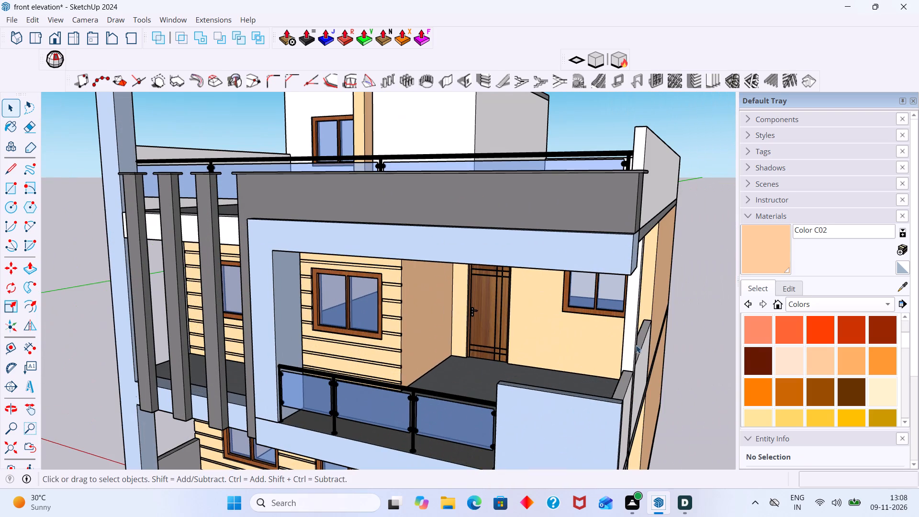
scroll(799, 335, "up", 4)
scroll(808, 358, "down", 2)
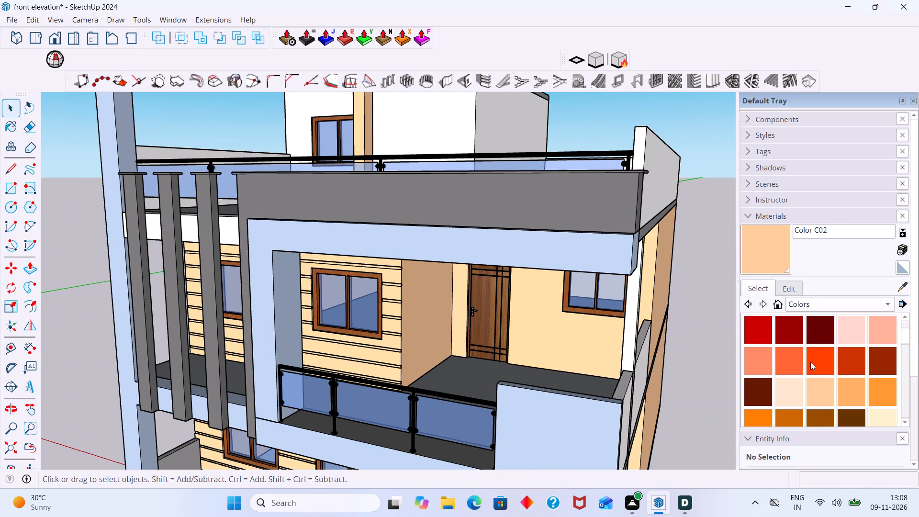
scroll(537, 404, "down", 2)
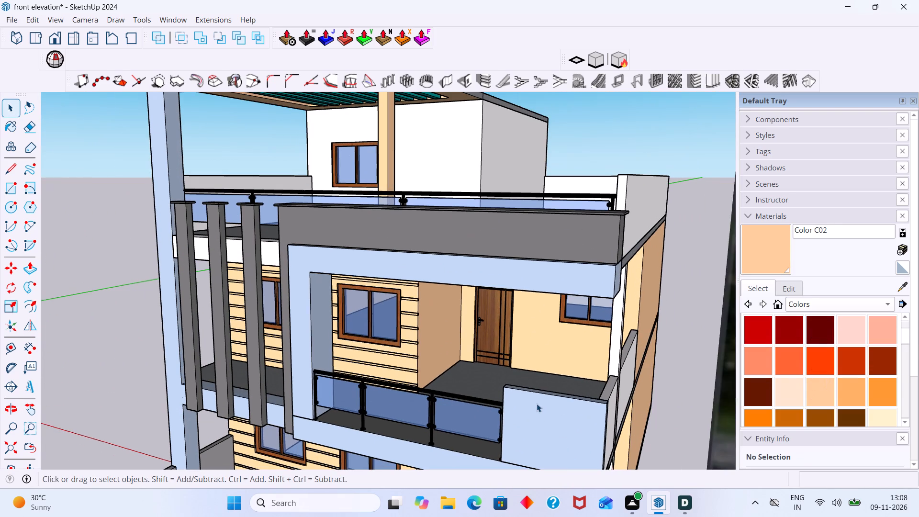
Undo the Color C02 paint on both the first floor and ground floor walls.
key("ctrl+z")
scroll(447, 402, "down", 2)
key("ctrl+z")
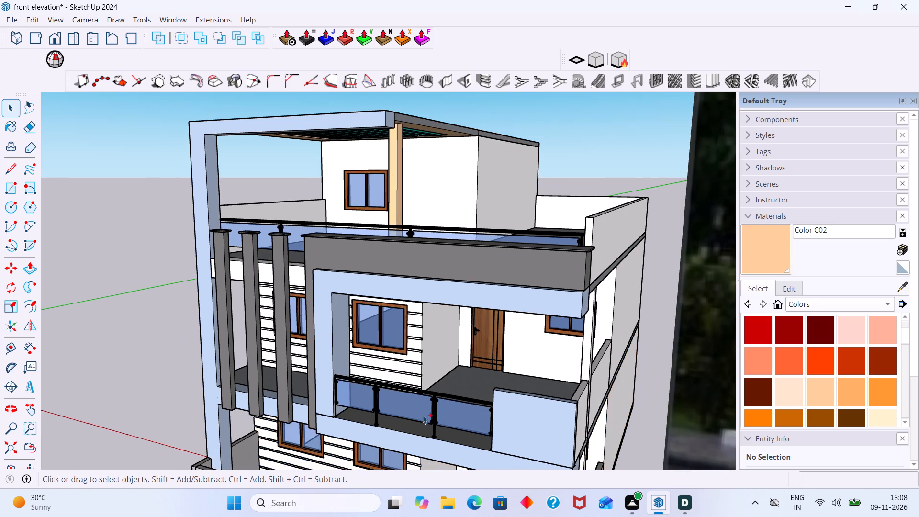
Paint the first floor and ground floor wall groups with Formica Beige from the Synthetic Surfaces materials.
middle_click_drag(414, 442, 436, 436)
scroll(436, 432, "down", 5)
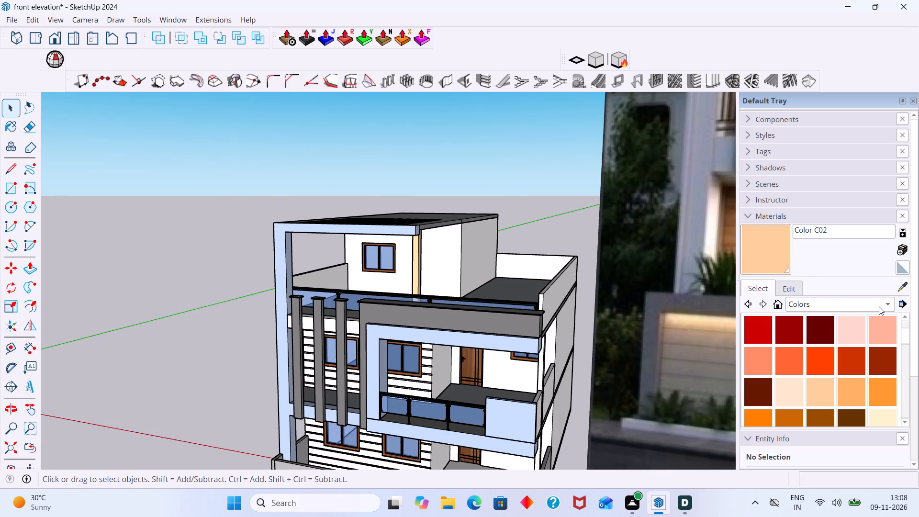
left_click(879, 306)
left_click(778, 384)
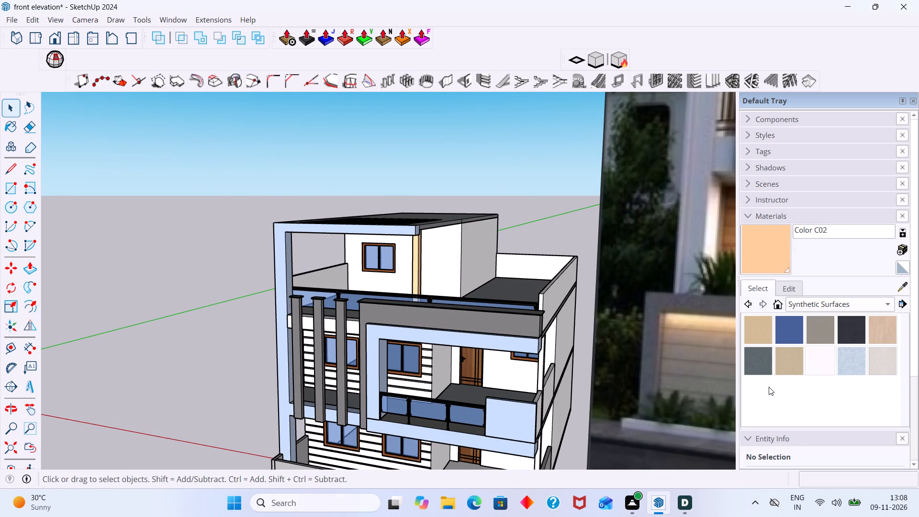
left_click(757, 342)
scroll(465, 421, "up", 3)
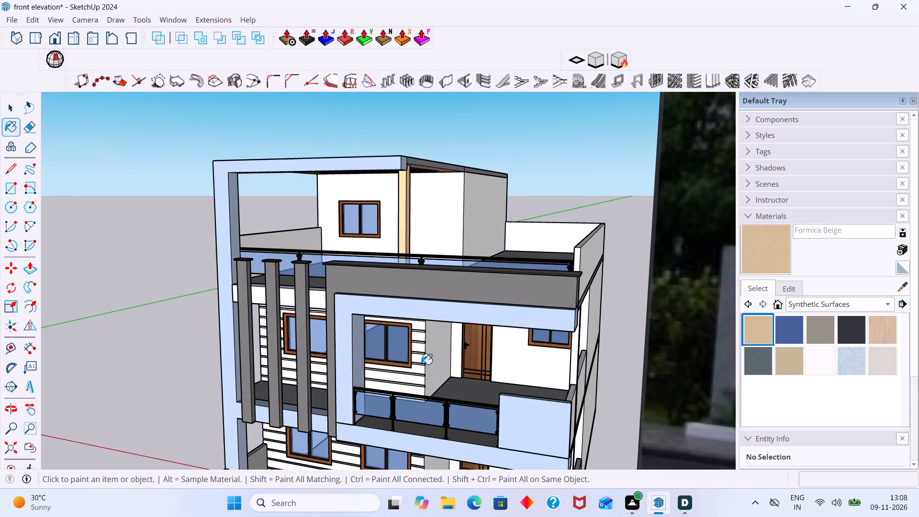
left_click(421, 364)
scroll(455, 394, "down", 5)
middle_click_drag(464, 366, 488, 296, "shift")
scroll(428, 379, "up", 3)
left_click(468, 374)
scroll(471, 375, "down", 2)
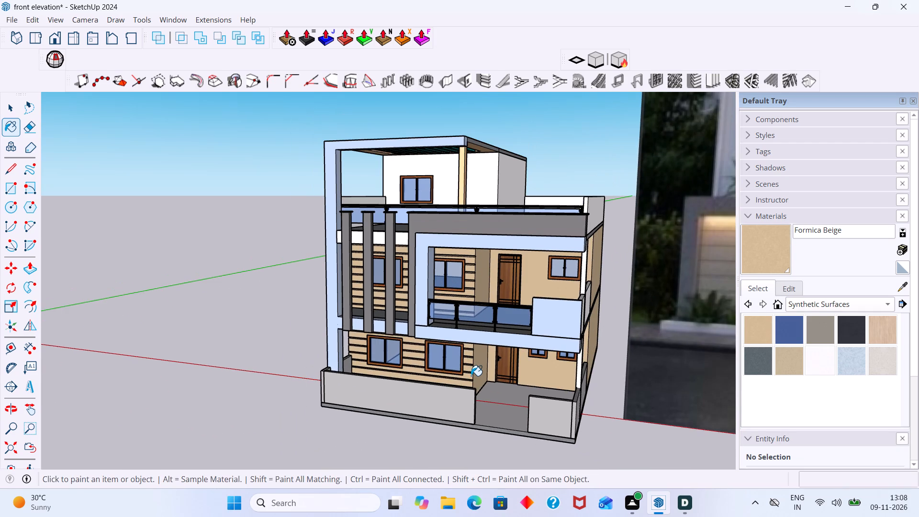
middle_click_drag(475, 376, 581, 391)
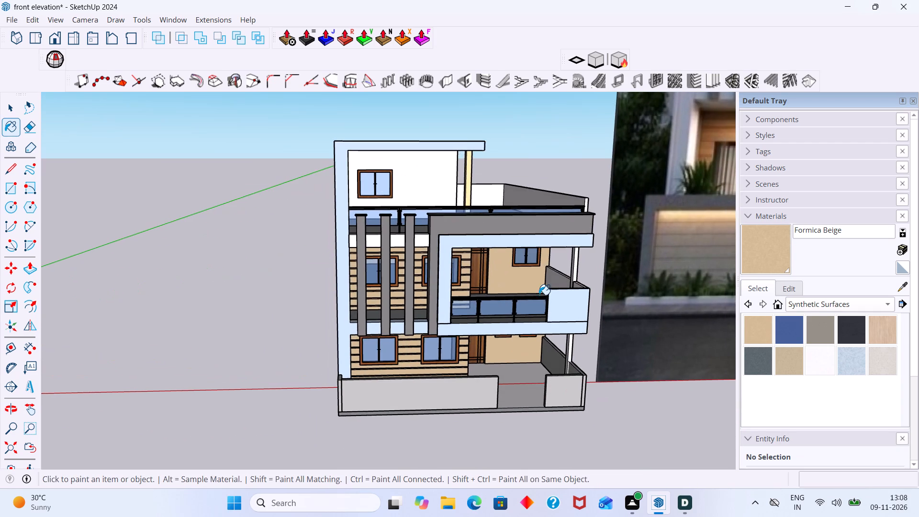
Paint the top-floor room's wall group with Formica Beige.
scroll(537, 290, "down", 12)
middle_click_drag(541, 337, 493, 376, "shift")
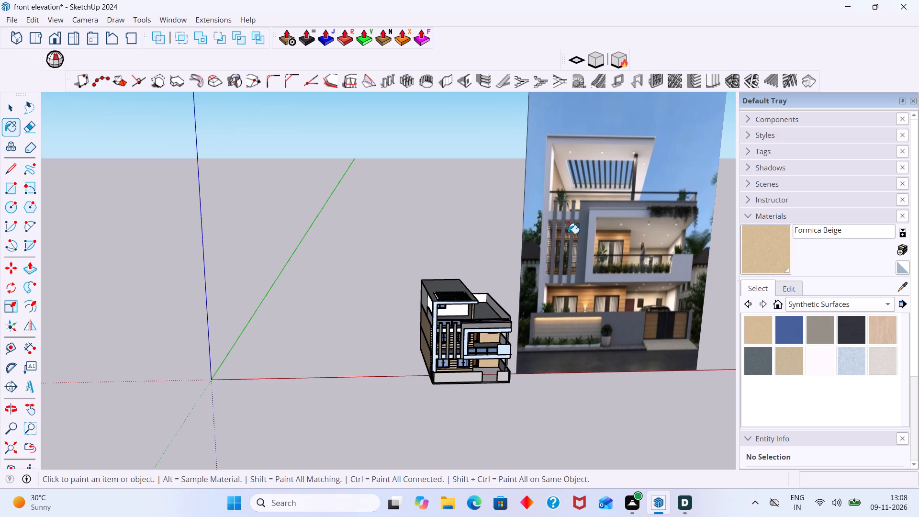
middle_click_drag(556, 261, 551, 252)
scroll(435, 315, "up", 11)
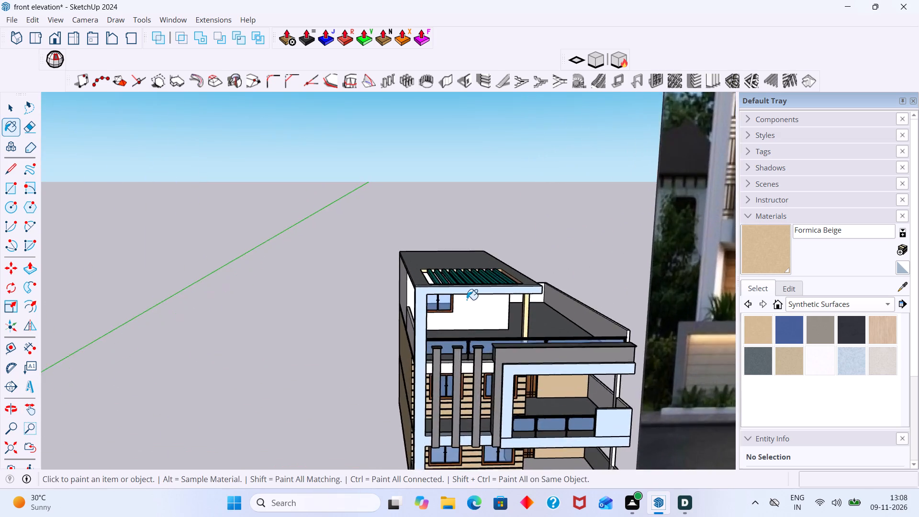
scroll(467, 300, "up", 3)
left_click(472, 313)
scroll(472, 313, "down", 2)
middle_click_drag(463, 339, 600, 292)
scroll(491, 328, "down", 2)
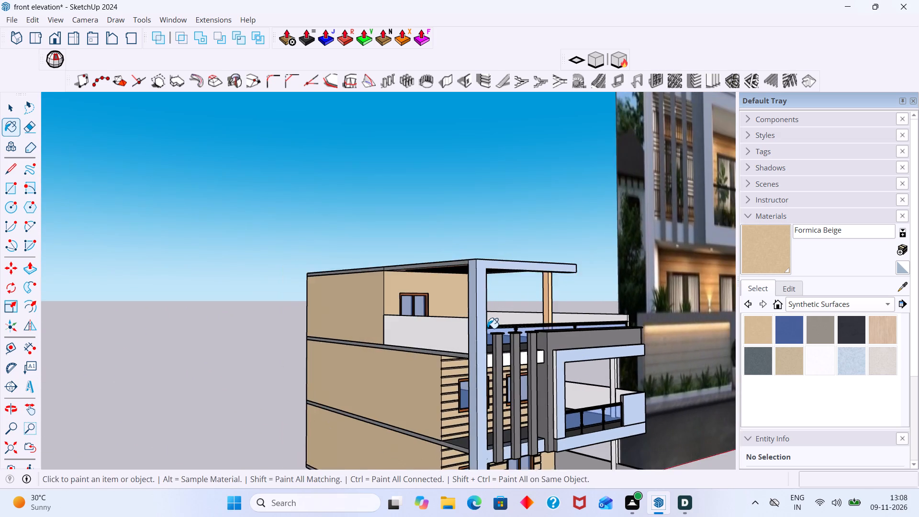
scroll(487, 328, "down", 2)
scroll(461, 343, "up", 2)
key("space")
Paint the terrace's side parapet beside the top-floor room with Formica Beige.
middle_click_drag(445, 366, 426, 424)
scroll(442, 341, "up", 2)
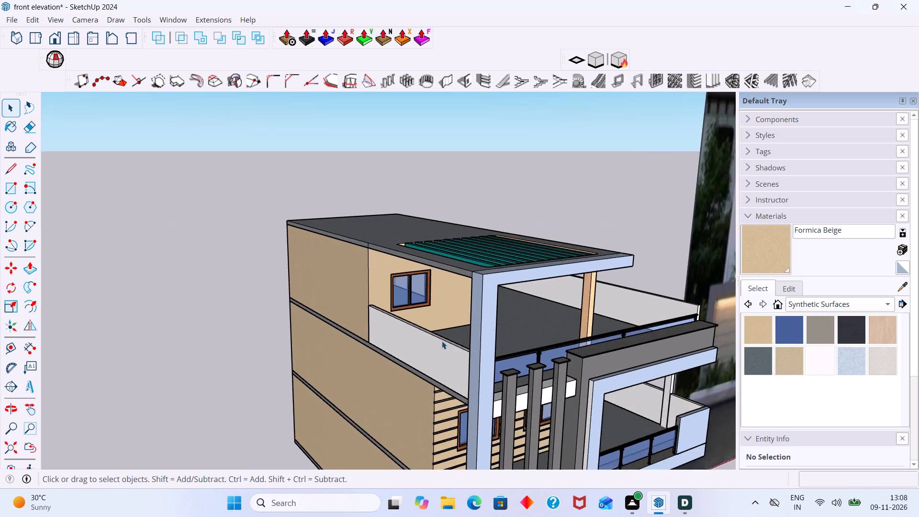
scroll(442, 341, "up", 6)
left_click(441, 353)
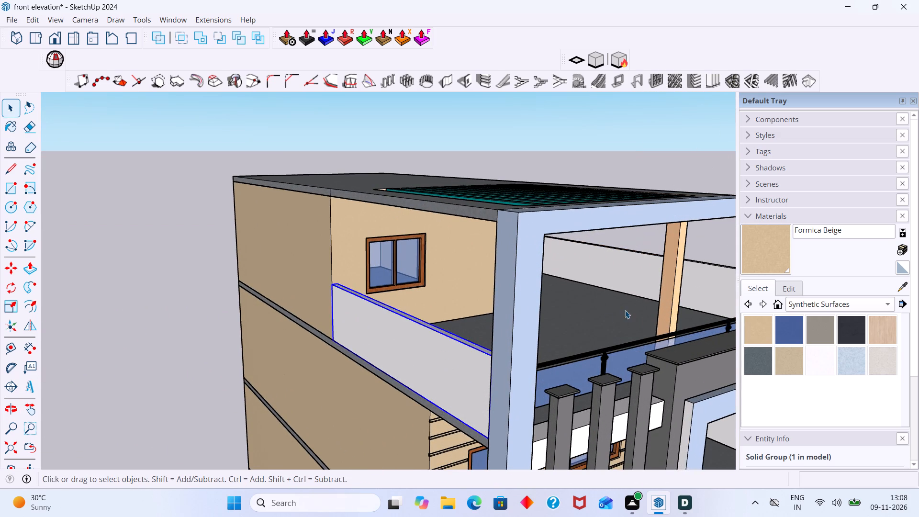
left_click(756, 249)
left_click(449, 367)
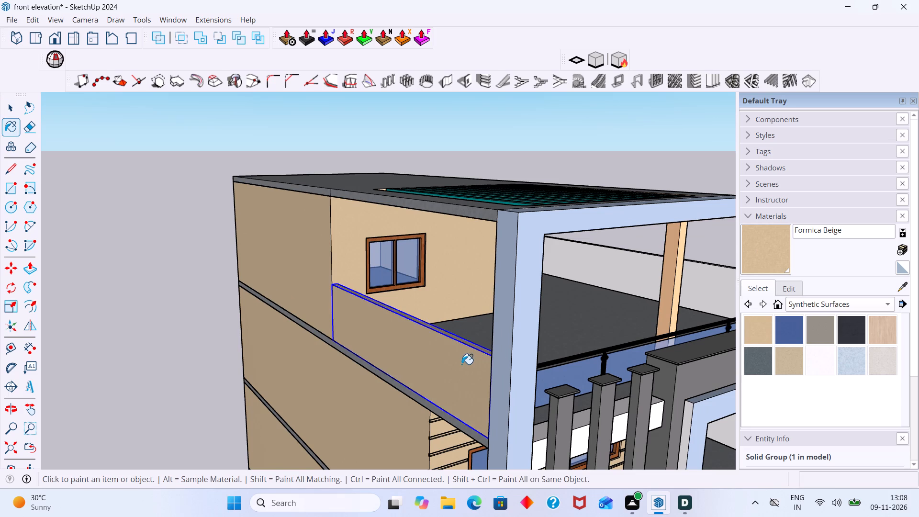
key("space")
Paint the open terrace's parapet group on the side away from the top-floor room with Formica Beige.
middle_click_drag(464, 366, 440, 356)
scroll(495, 337, "down", 14)
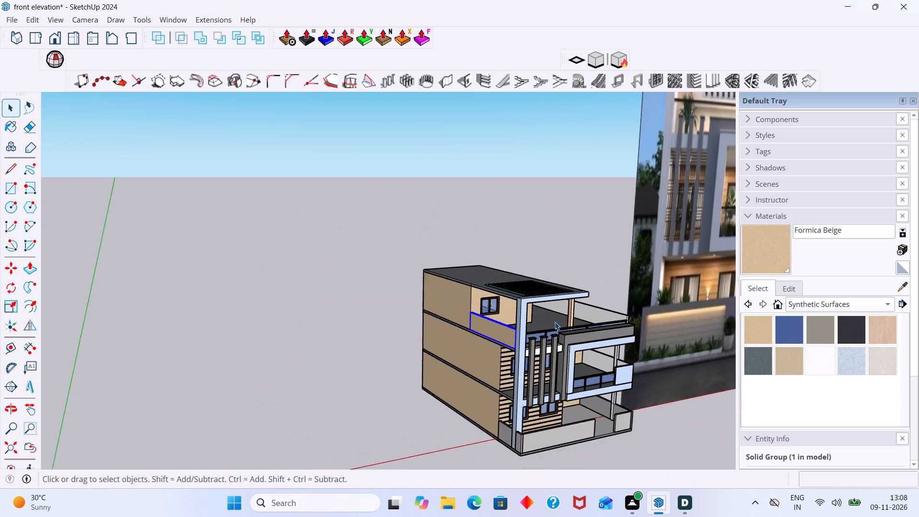
middle_click_drag(555, 321, 447, 324)
scroll(595, 338, "up", 3)
scroll(620, 341, "down", 2)
scroll(619, 342, "up", 1)
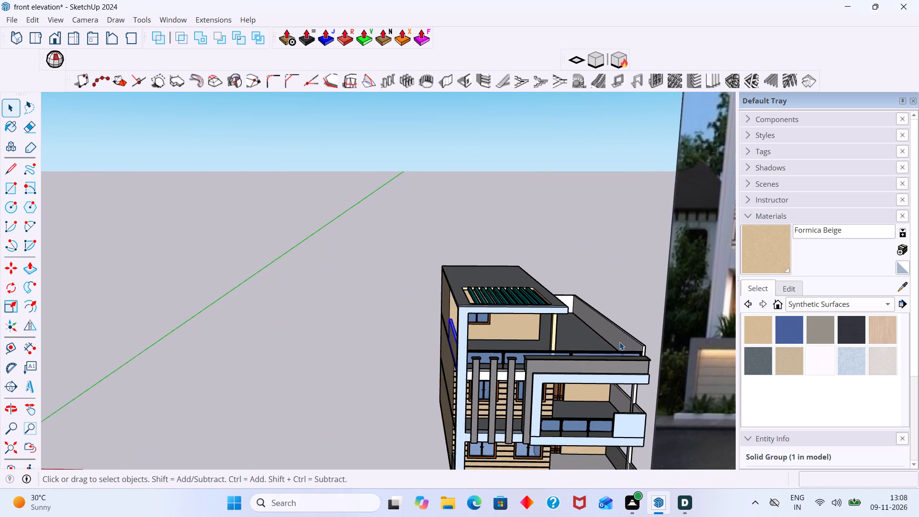
scroll(619, 342, "up", 1)
left_click(619, 342)
left_click(748, 261)
left_click(612, 330)
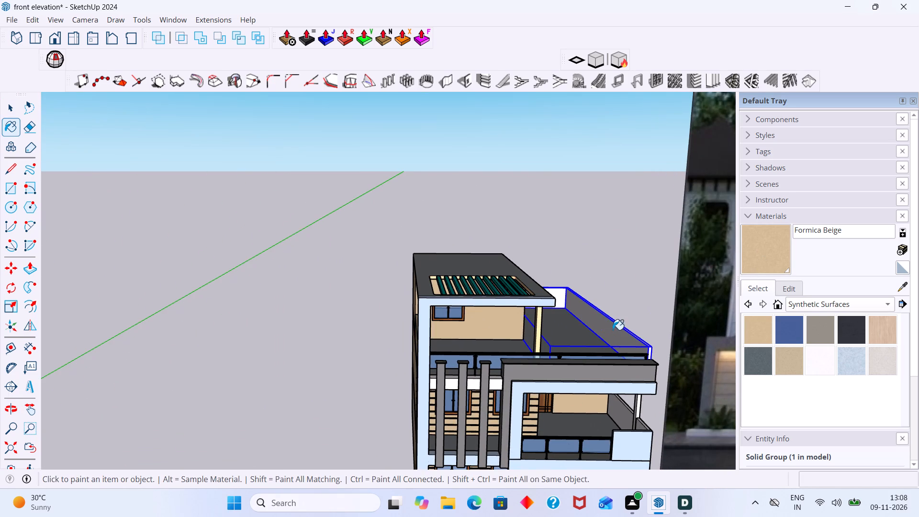
key("space")
Compare the painted terrace and the unpainted balcony side wall with the reference image.
middle_click_drag(641, 397, 604, 383)
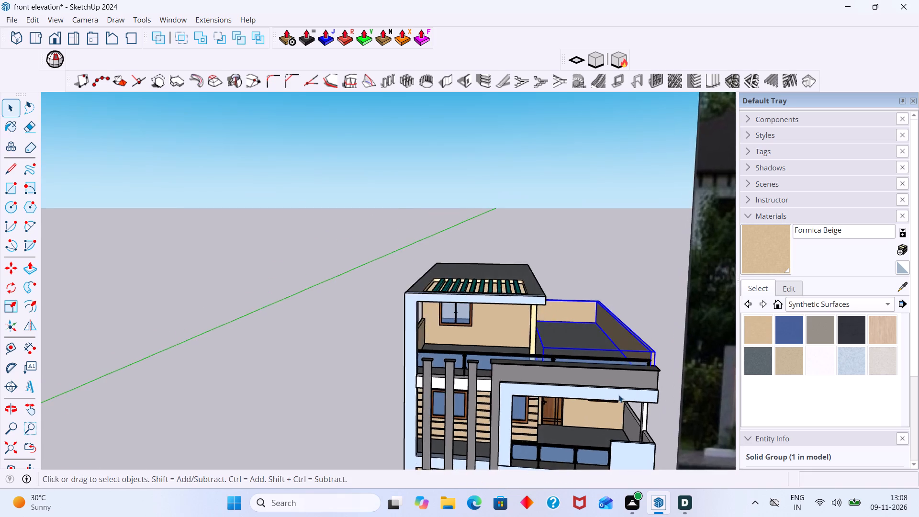
scroll(619, 395, "down", 2)
scroll(628, 412, "up", 5)
middle_click_drag(631, 421, 643, 422)
scroll(635, 422, "up", 2)
middle_click_drag(634, 422, 670, 417)
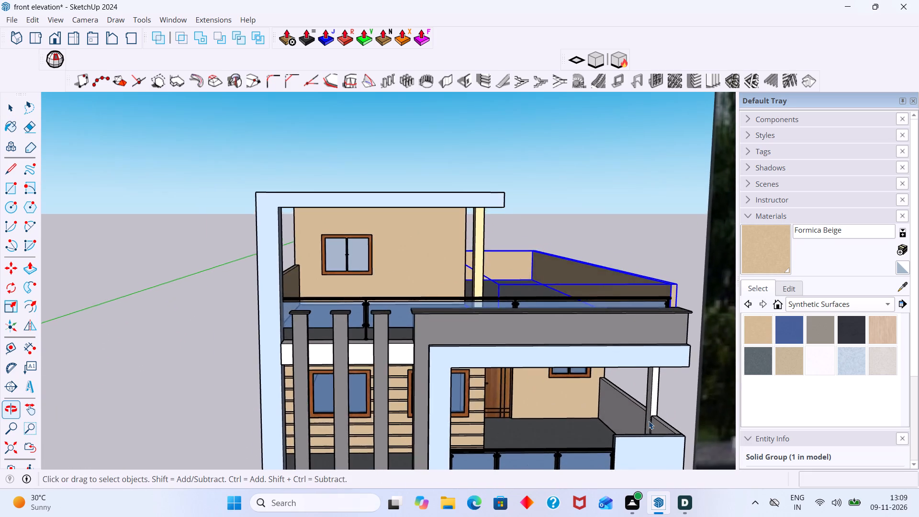
scroll(642, 421, "up", 2)
scroll(637, 420, "down", 19)
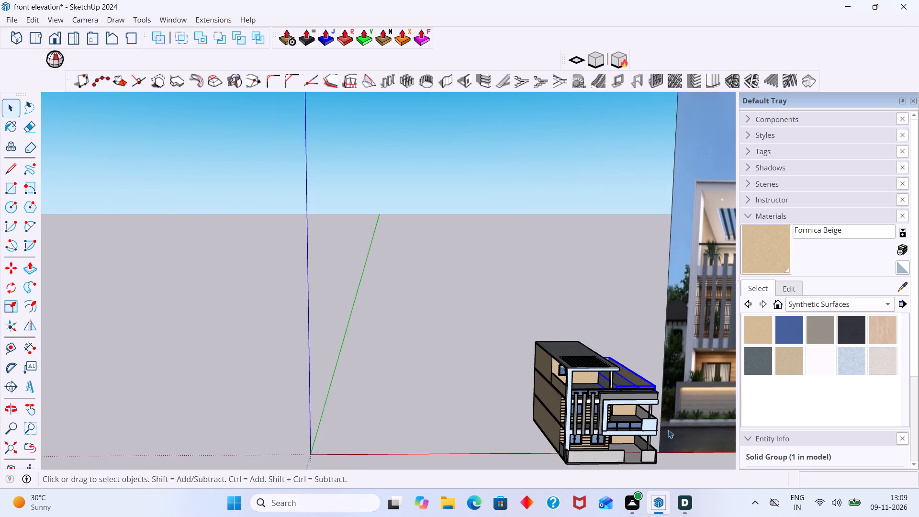
middle_click_drag(666, 429, 549, 416)
scroll(547, 418, "down", 7)
middle_click_drag(653, 395, 654, 448)
scroll(658, 362, "up", 2)
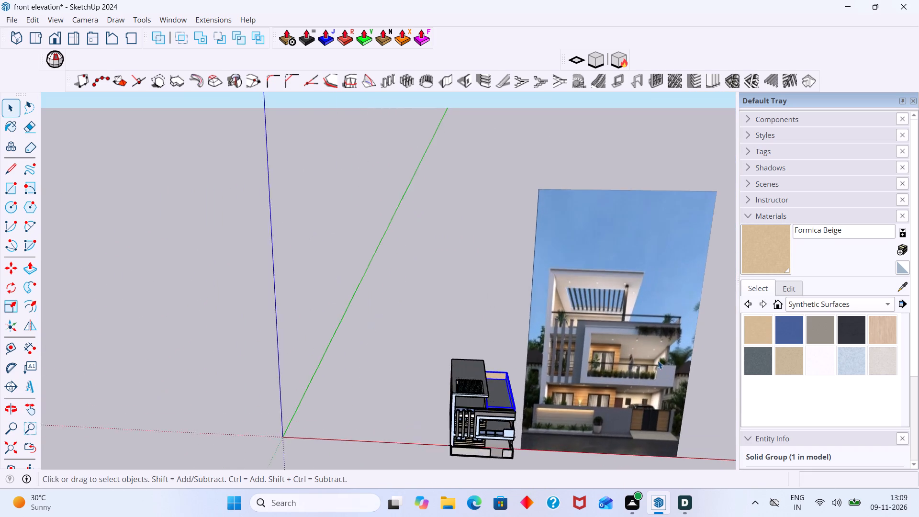
Paint the first-floor balcony's long side parapet with Formica Beige from the Synthetic Surfaces materials.
scroll(658, 360, "up", 5)
left_click(759, 338)
scroll(451, 454, "up", 3)
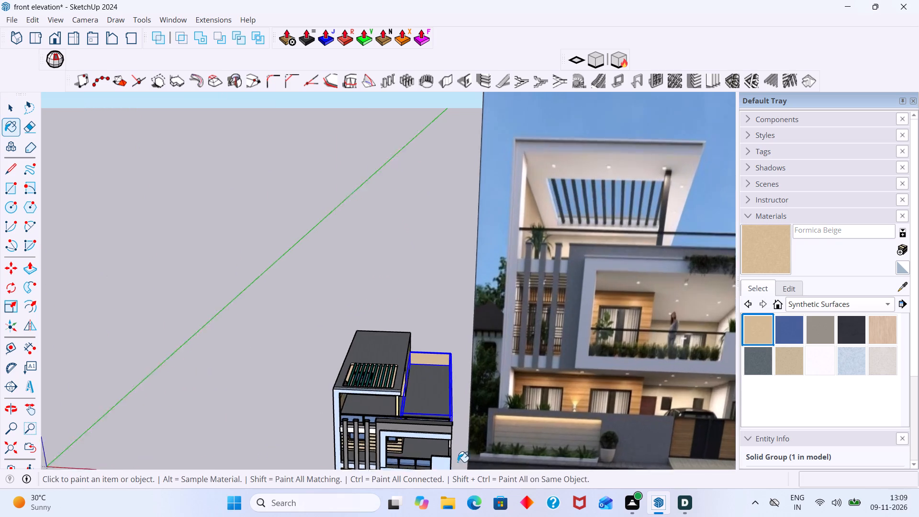
scroll(458, 462, "up", 2)
middle_click_drag(460, 454, 493, 342)
scroll(488, 362, "up", 1, "shift")
middle_click_drag(469, 397, 534, 372)
scroll(491, 319, "up", 8)
left_click(465, 323)
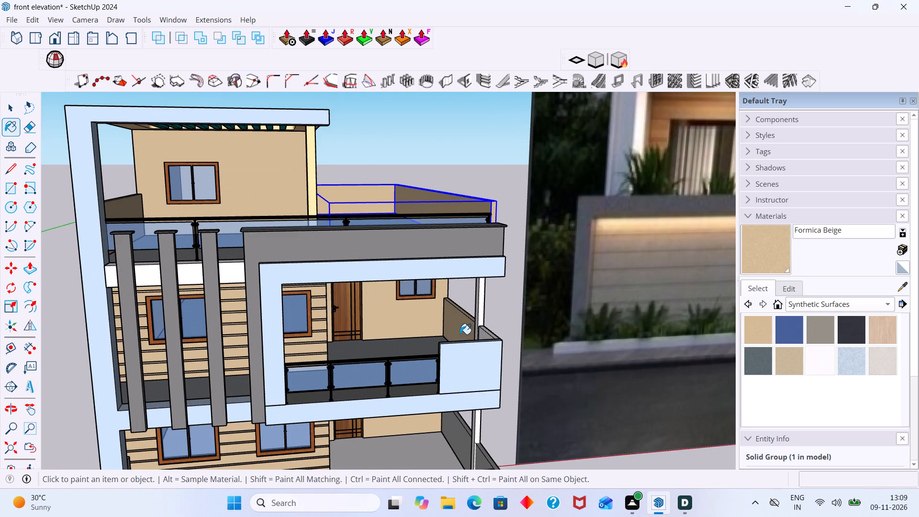
Paint the short balcony parapet section between the white column and the solid front panel with Formica Beige.
scroll(456, 358, "down", 1)
middle_click_drag(455, 384, 455, 367)
scroll(489, 334, "up", 3)
left_click(490, 329)
left_click(491, 347)
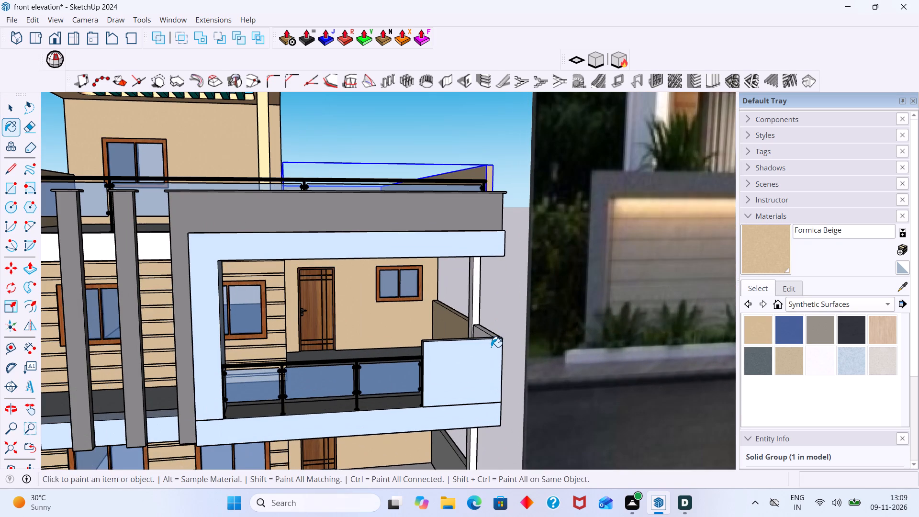
key("ctrl+z")
middle_click_drag(473, 361, 519, 425)
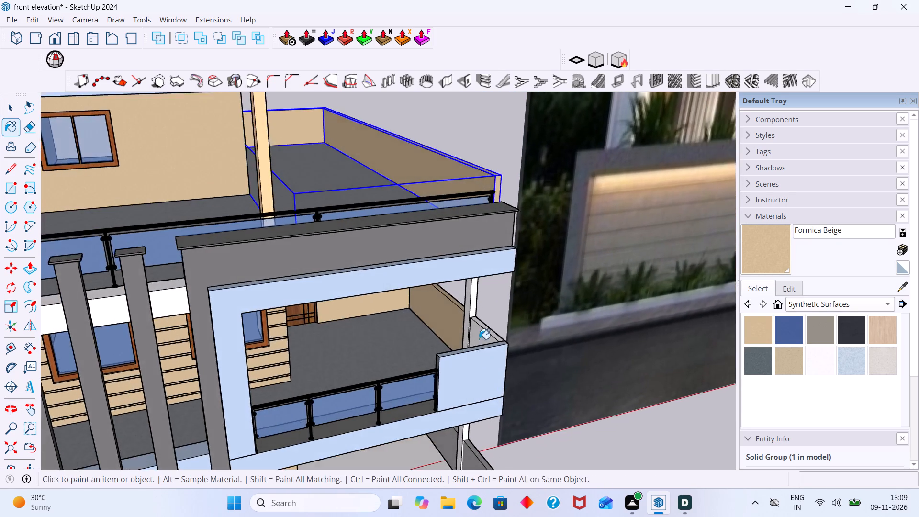
scroll(478, 333, "up", 6)
middle_click_drag(487, 346, 554, 359)
scroll(535, 341, "up", 4)
left_click(533, 325)
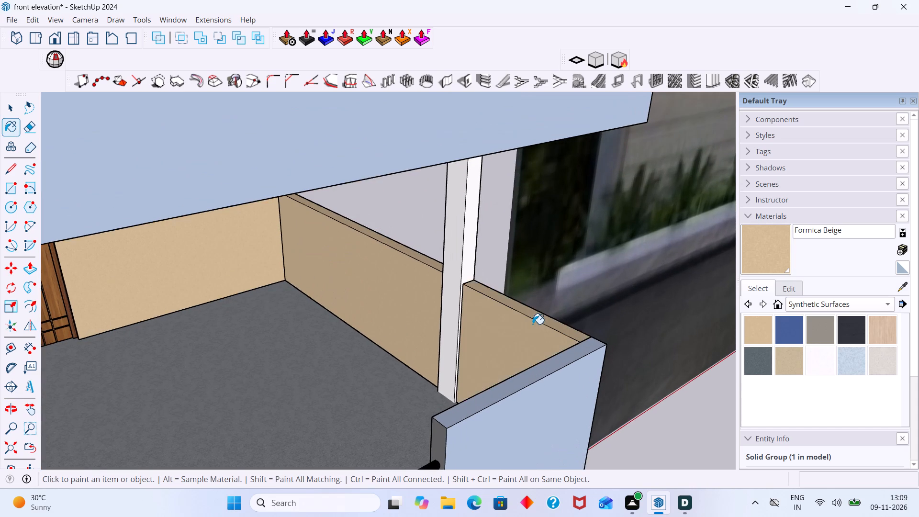
Examine the ground-floor compound walls and the balcony front against the reference image.
scroll(533, 324, "down", 2)
scroll(494, 326, "down", 13)
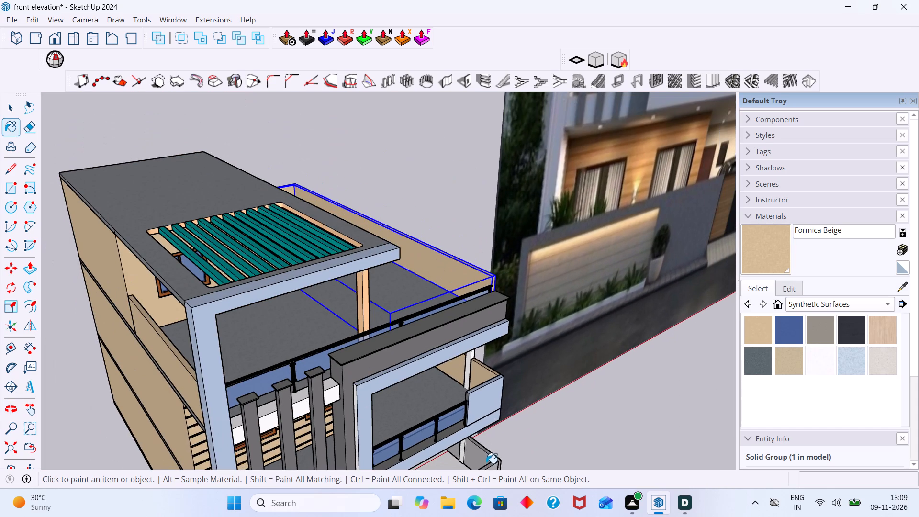
middle_click_drag(447, 457, 403, 336, "shift")
middle_click_drag(435, 368, 409, 358)
scroll(416, 358, "up", 3)
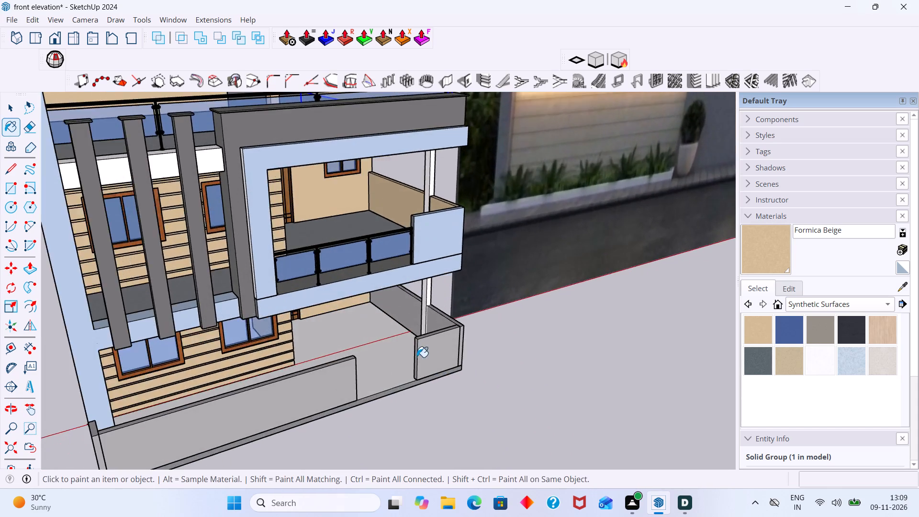
scroll(417, 357, "up", 6)
scroll(426, 363, "down", 7)
scroll(441, 373, "down", 14)
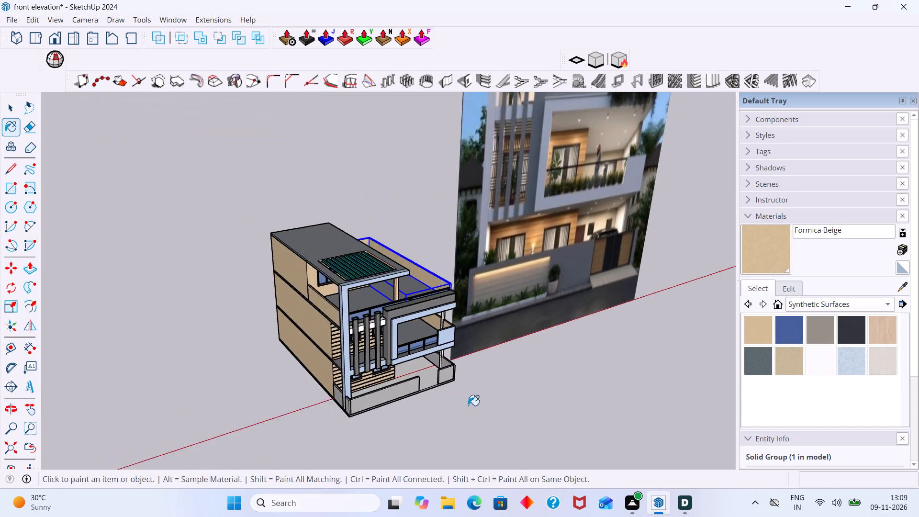
scroll(468, 404, "down", 5)
scroll(545, 358, "up", 8)
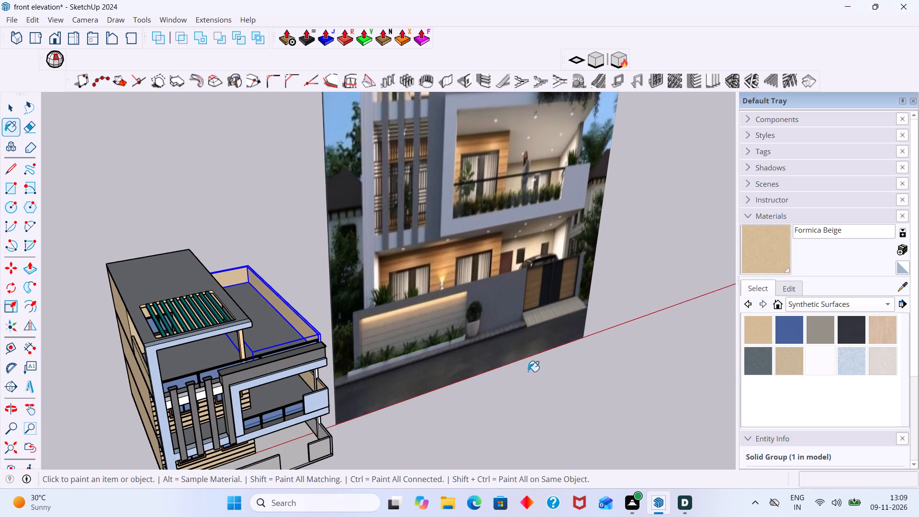
middle_click_drag(523, 372, 389, 368)
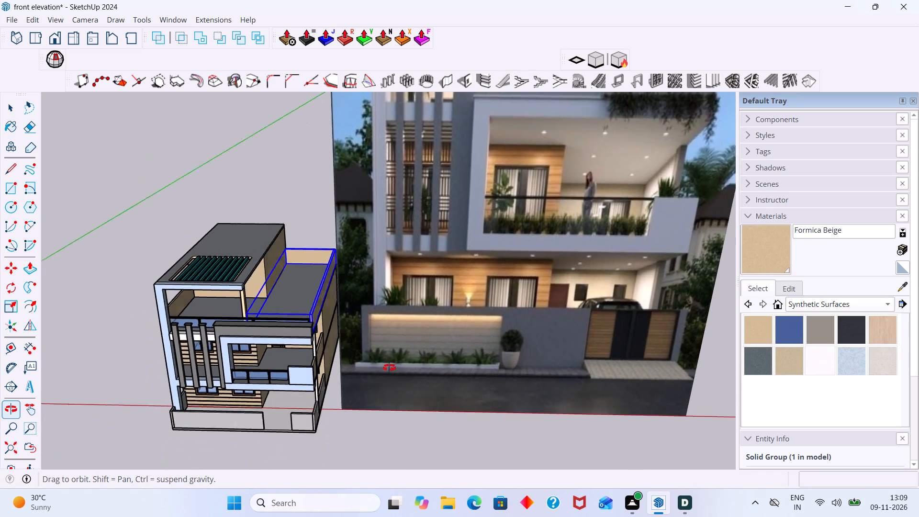
middle_click_drag(389, 368, 397, 368)
key("space")
scroll(275, 461, "up", 3)
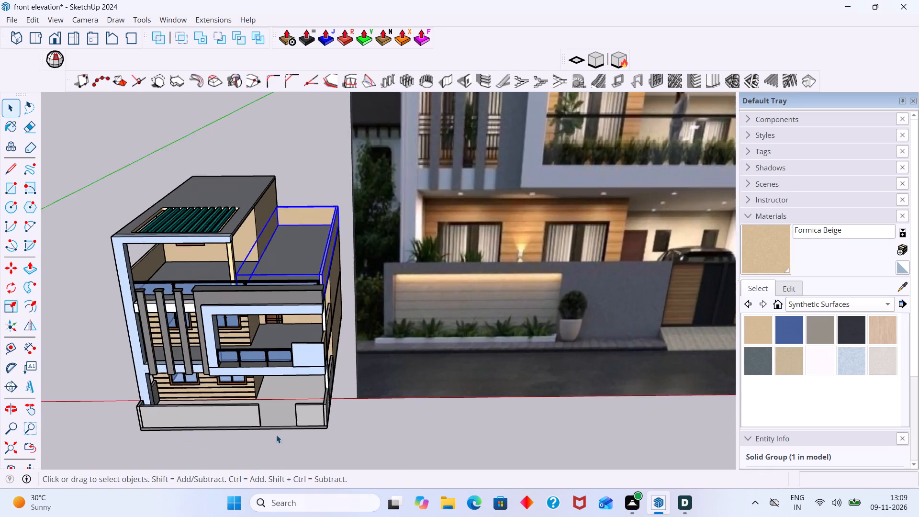
scroll(276, 435, "up", 9)
scroll(226, 388, "down", 6)
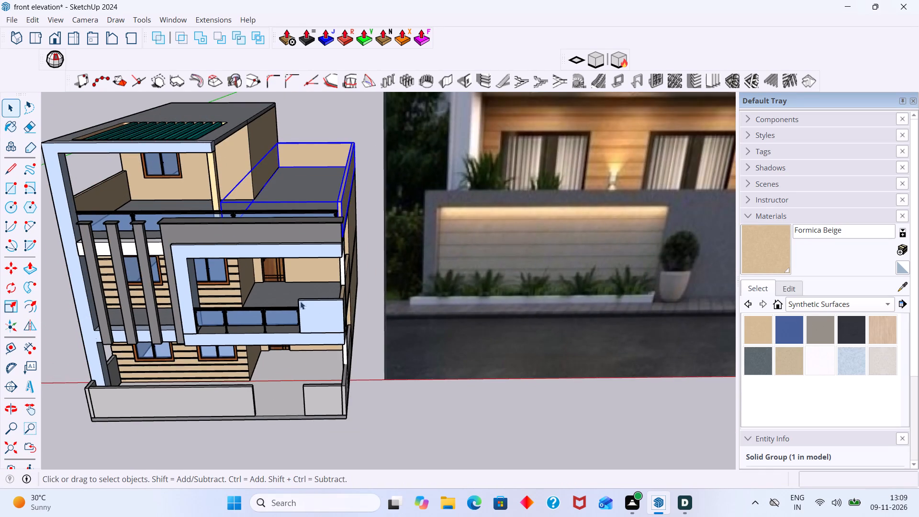
middle_click_drag(266, 314, 455, 268)
scroll(300, 287, "up", 2)
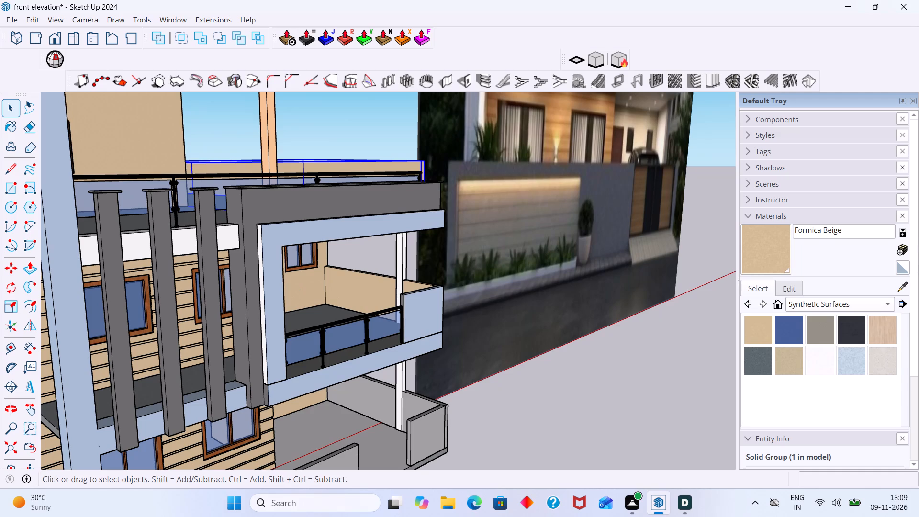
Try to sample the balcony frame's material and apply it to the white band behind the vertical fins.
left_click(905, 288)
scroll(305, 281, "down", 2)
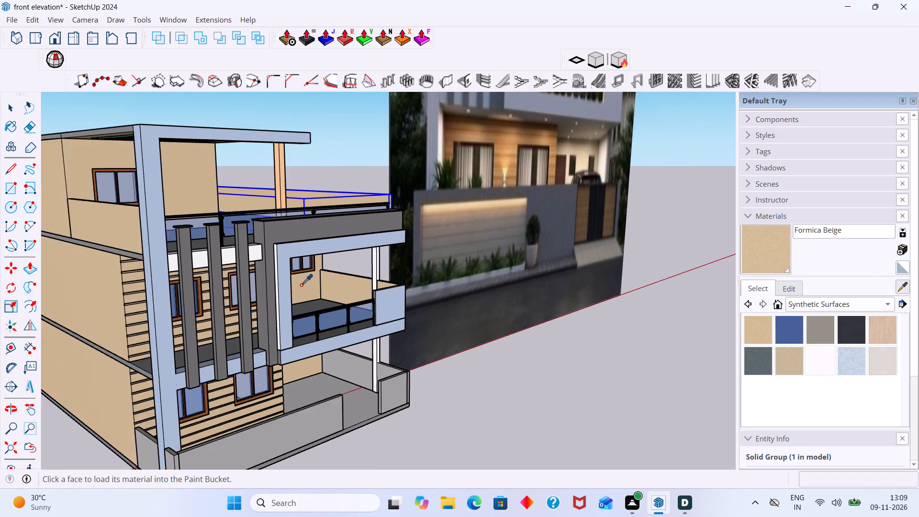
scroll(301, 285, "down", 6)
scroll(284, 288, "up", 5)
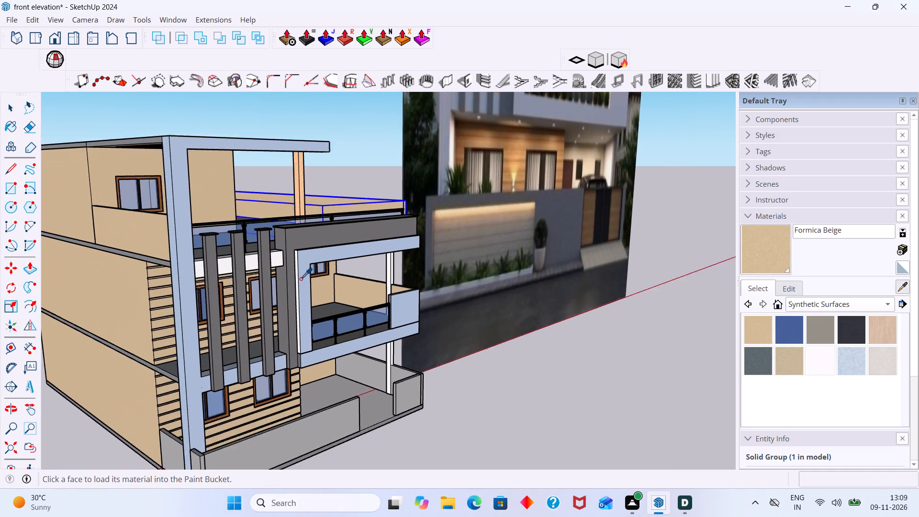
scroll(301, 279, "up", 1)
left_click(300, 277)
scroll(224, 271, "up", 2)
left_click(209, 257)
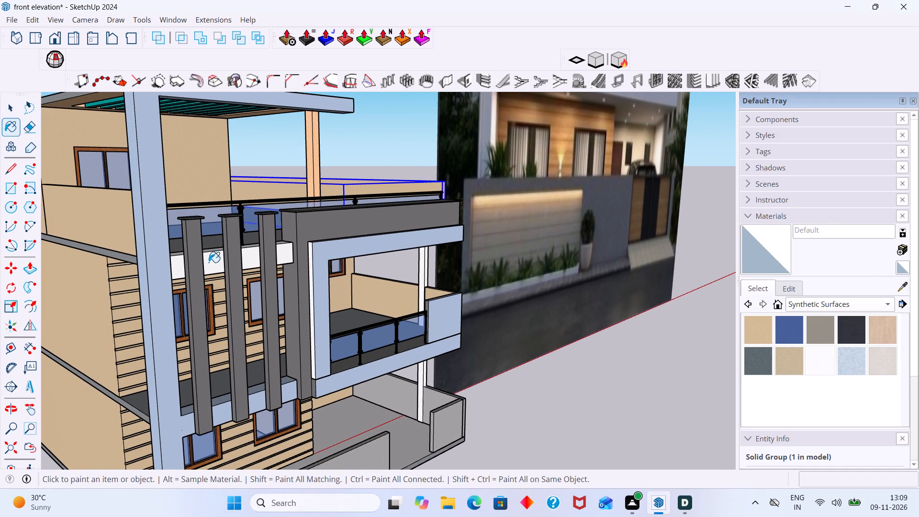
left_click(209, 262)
Sample 0099_LightSteelBlue from the balcony's solid front panel and paint the white band behind the vertical fins.
key("space")
left_click(214, 265)
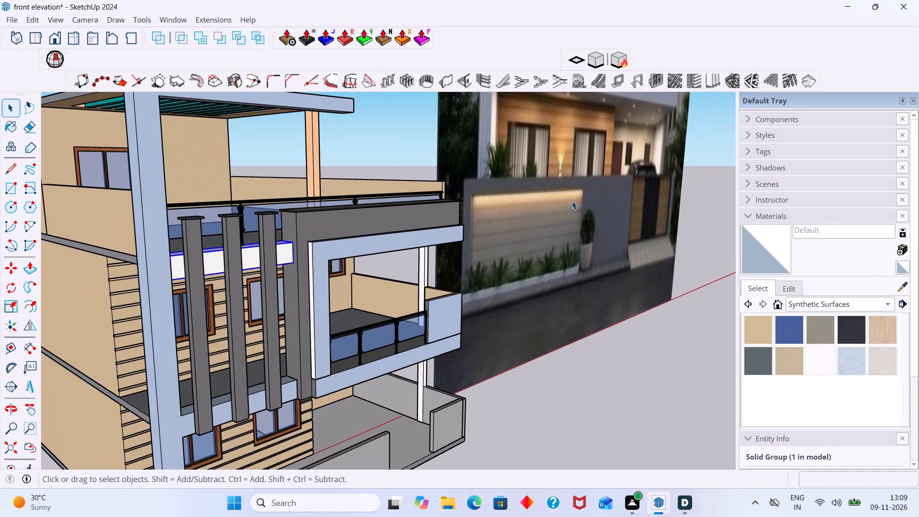
left_click(900, 285)
left_click(444, 320)
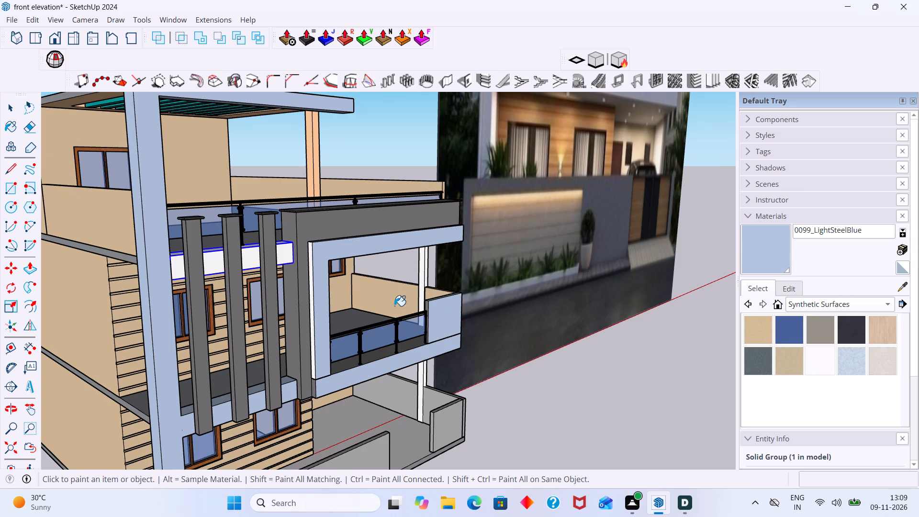
left_click(206, 262)
key("space")
Paint the white side face of the balcony frame, beside the vertical fins, with 0099_LightSteelBlue.
scroll(330, 298, "up", 3)
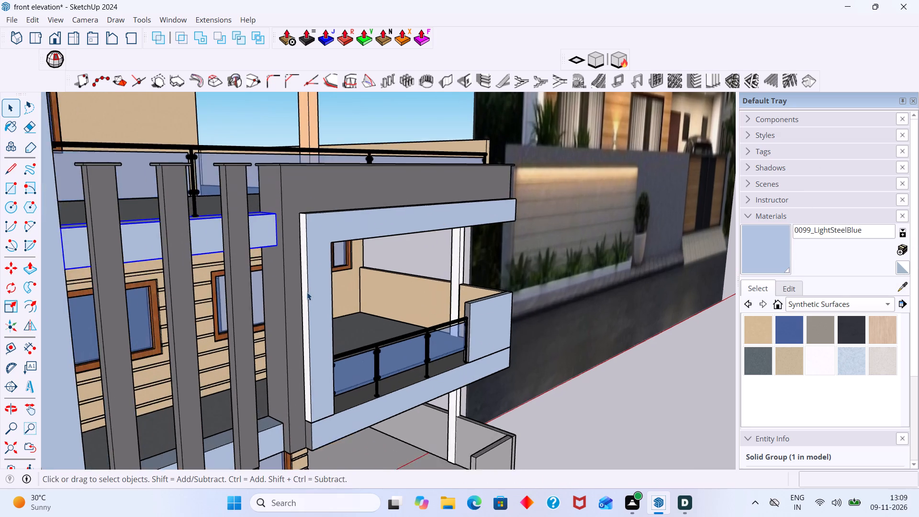
scroll(307, 292, "up", 2)
middle_click_drag(305, 292, 387, 289)
left_click(619, 317)
scroll(344, 303, "up", 5)
left_click(410, 285)
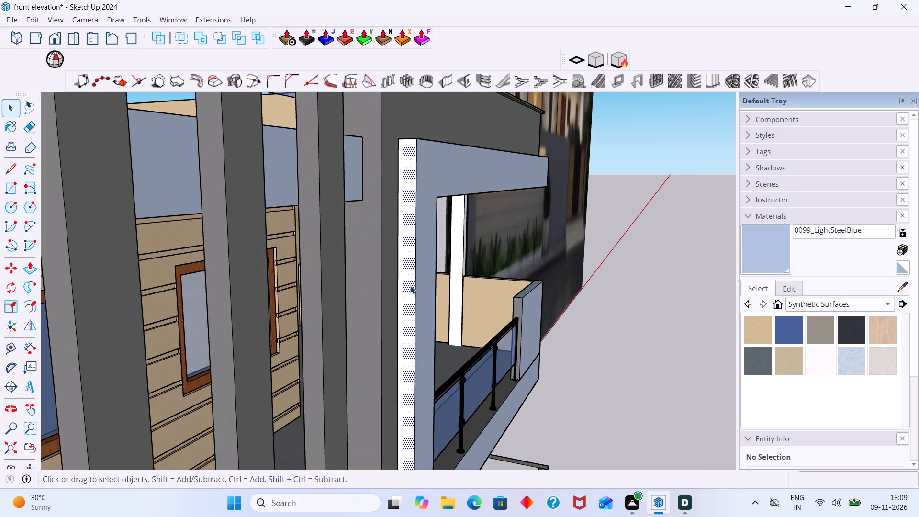
left_click(774, 247)
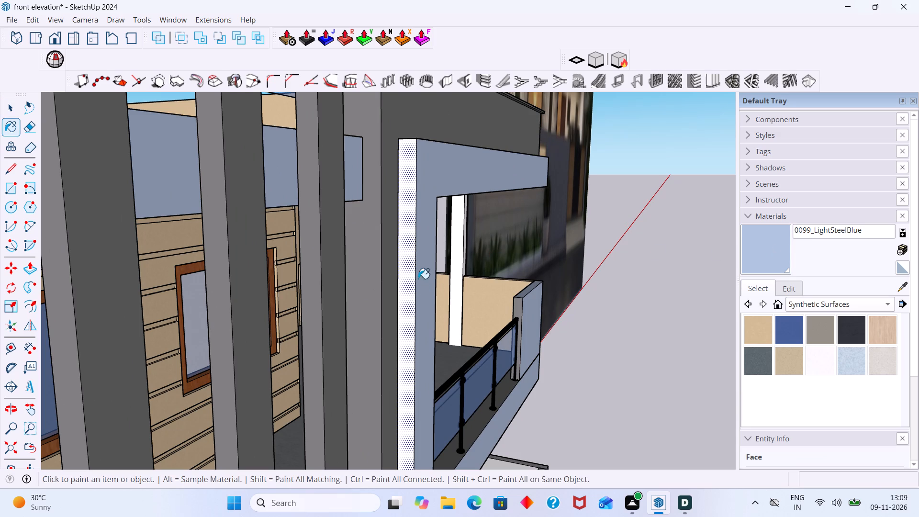
left_click(398, 287)
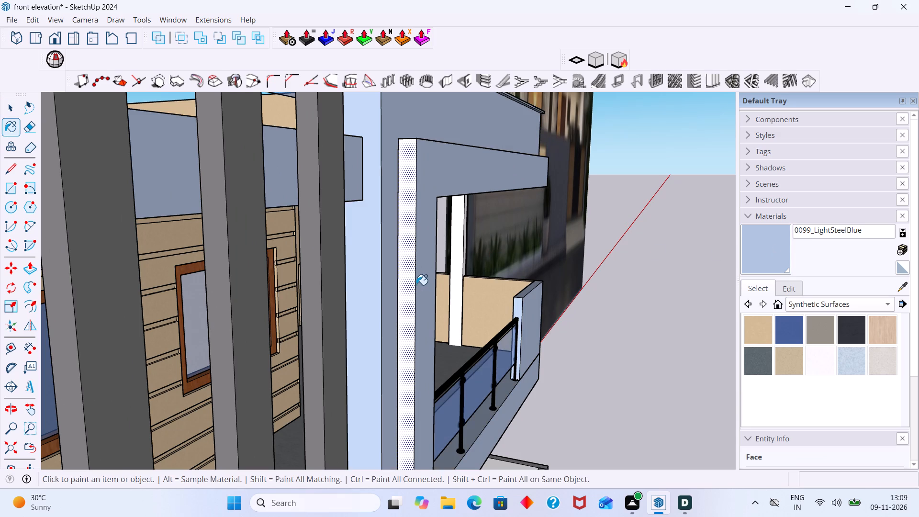
key("ctrl+z")
left_click(413, 275)
key("space")
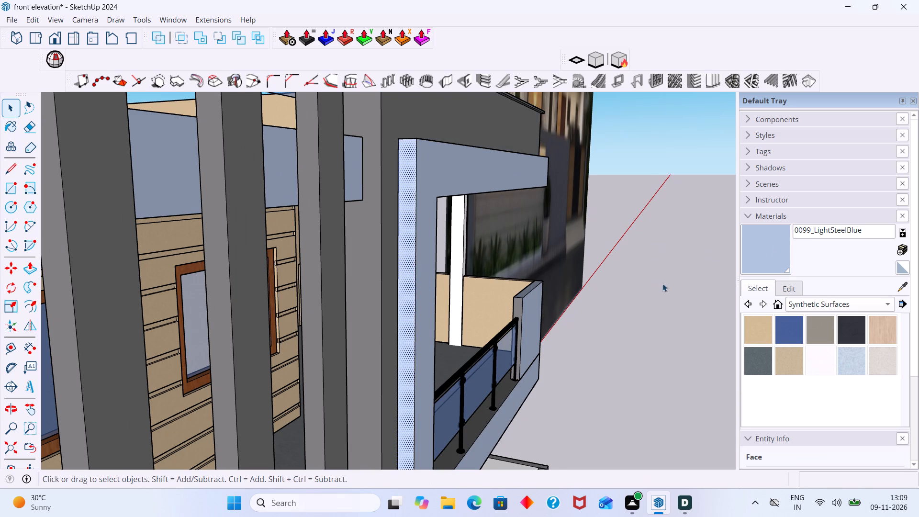
left_click(662, 283)
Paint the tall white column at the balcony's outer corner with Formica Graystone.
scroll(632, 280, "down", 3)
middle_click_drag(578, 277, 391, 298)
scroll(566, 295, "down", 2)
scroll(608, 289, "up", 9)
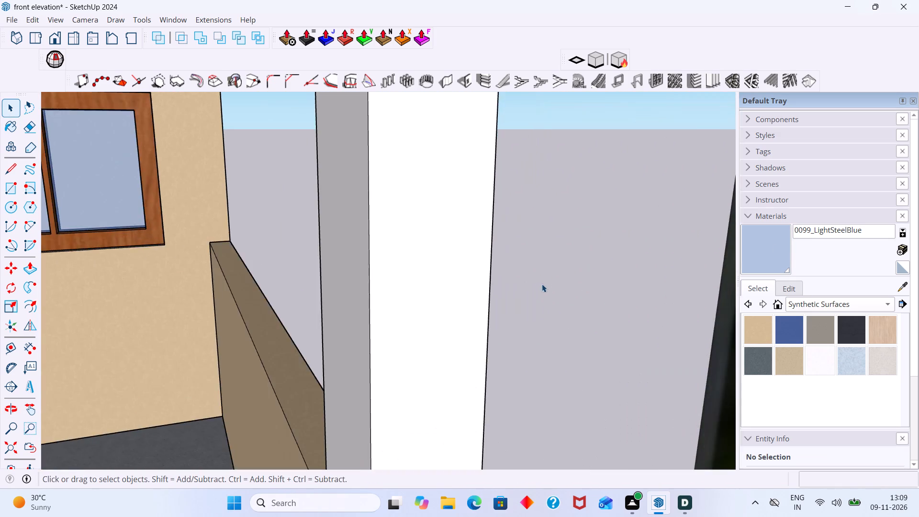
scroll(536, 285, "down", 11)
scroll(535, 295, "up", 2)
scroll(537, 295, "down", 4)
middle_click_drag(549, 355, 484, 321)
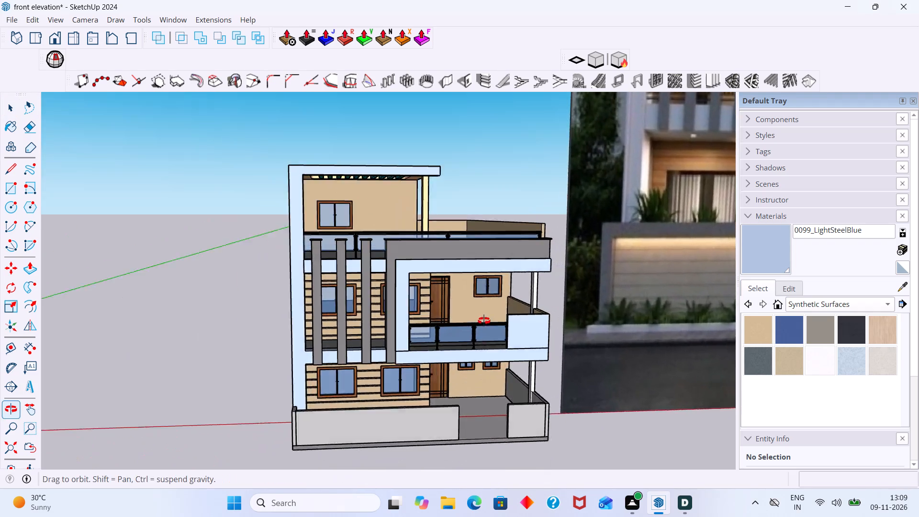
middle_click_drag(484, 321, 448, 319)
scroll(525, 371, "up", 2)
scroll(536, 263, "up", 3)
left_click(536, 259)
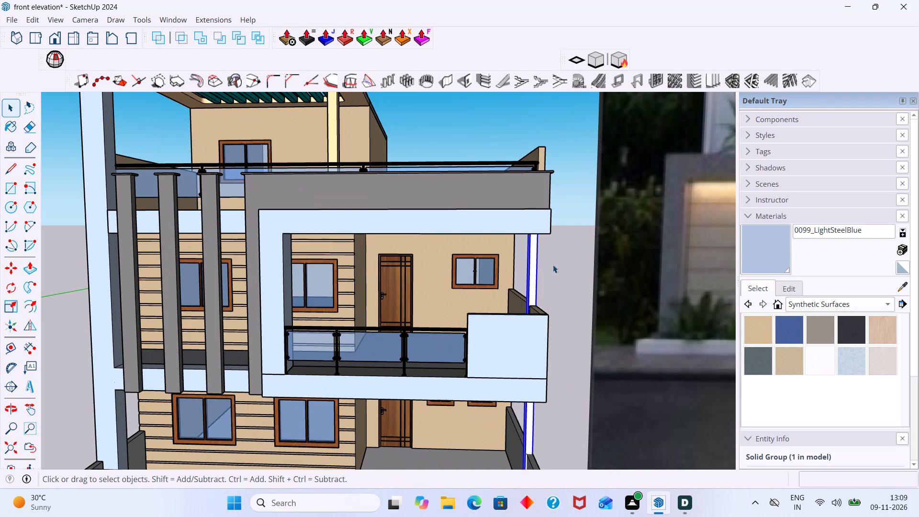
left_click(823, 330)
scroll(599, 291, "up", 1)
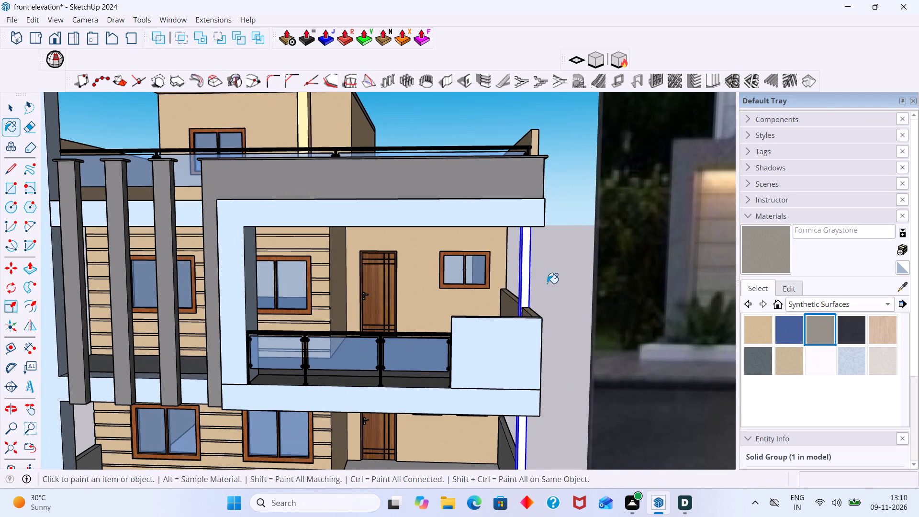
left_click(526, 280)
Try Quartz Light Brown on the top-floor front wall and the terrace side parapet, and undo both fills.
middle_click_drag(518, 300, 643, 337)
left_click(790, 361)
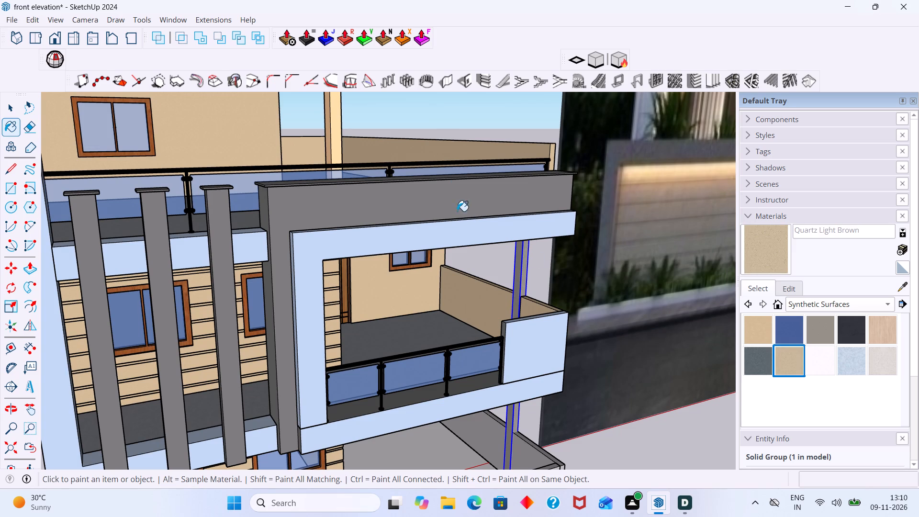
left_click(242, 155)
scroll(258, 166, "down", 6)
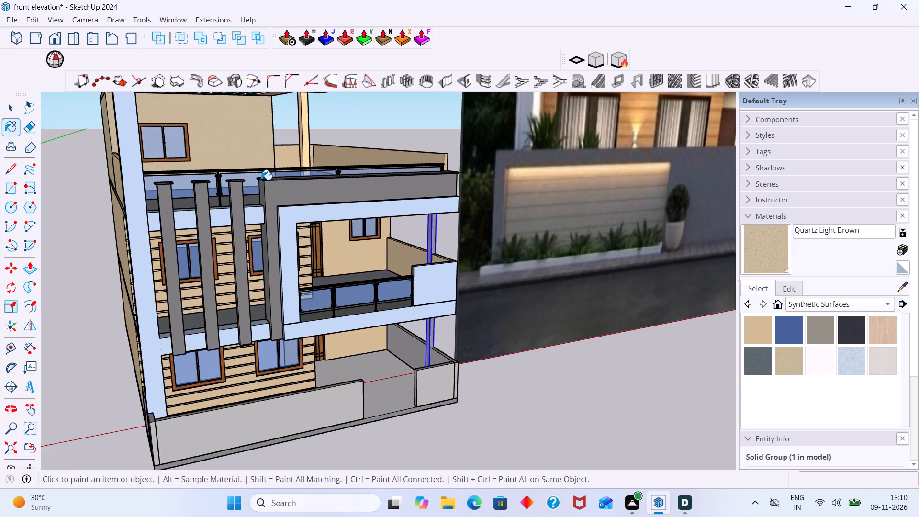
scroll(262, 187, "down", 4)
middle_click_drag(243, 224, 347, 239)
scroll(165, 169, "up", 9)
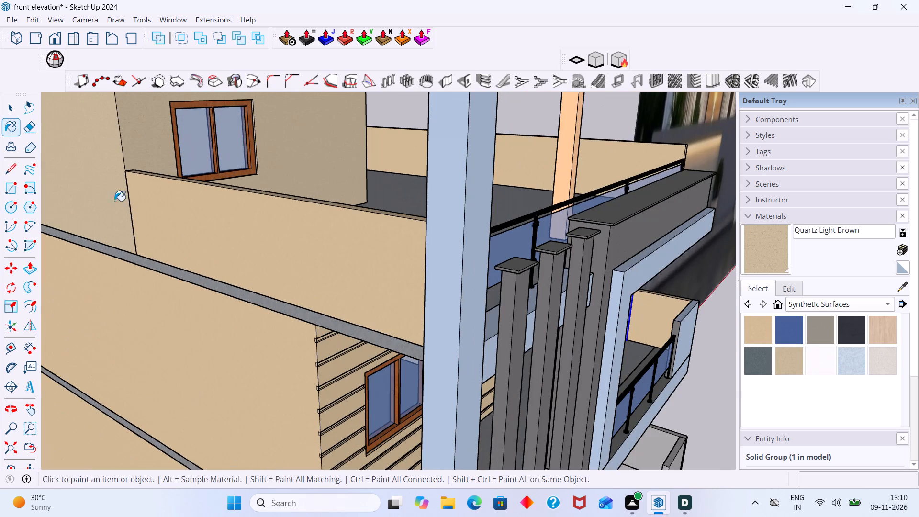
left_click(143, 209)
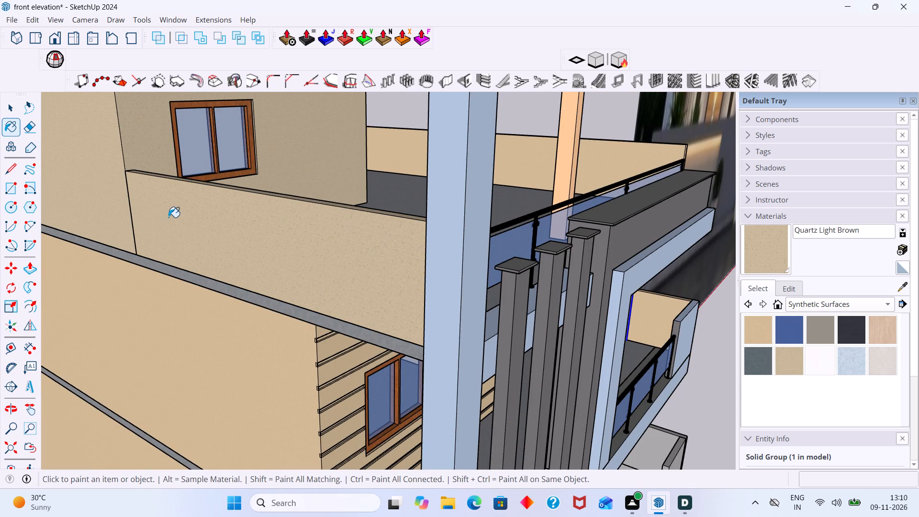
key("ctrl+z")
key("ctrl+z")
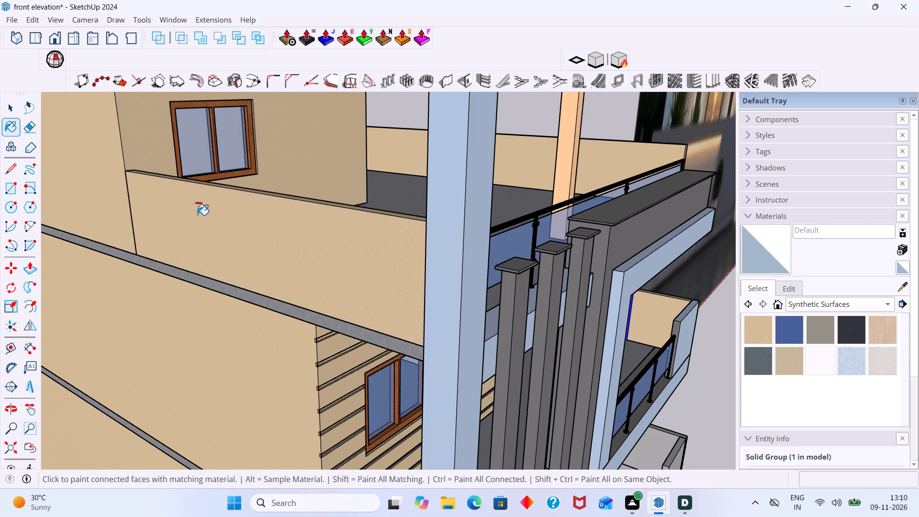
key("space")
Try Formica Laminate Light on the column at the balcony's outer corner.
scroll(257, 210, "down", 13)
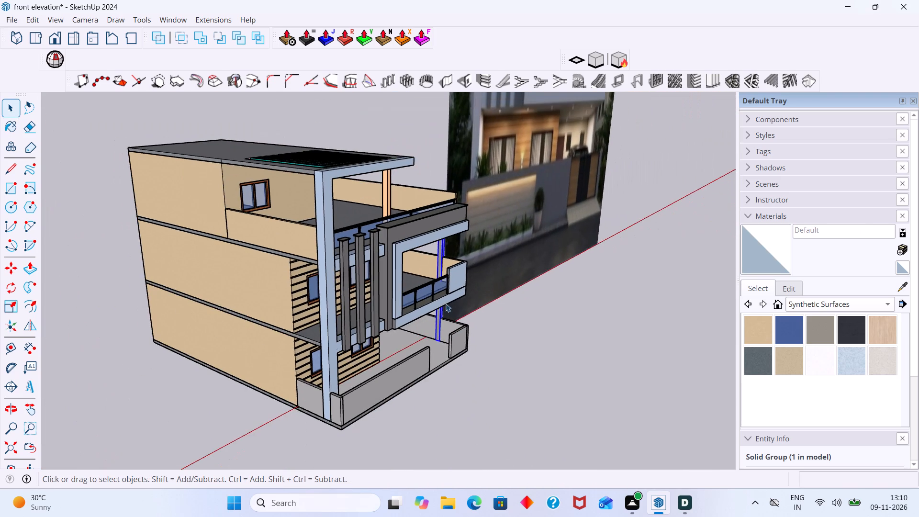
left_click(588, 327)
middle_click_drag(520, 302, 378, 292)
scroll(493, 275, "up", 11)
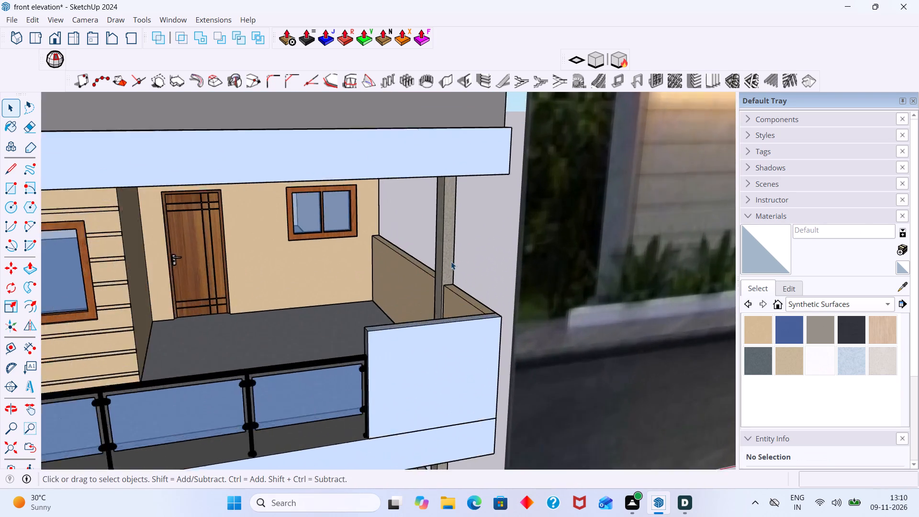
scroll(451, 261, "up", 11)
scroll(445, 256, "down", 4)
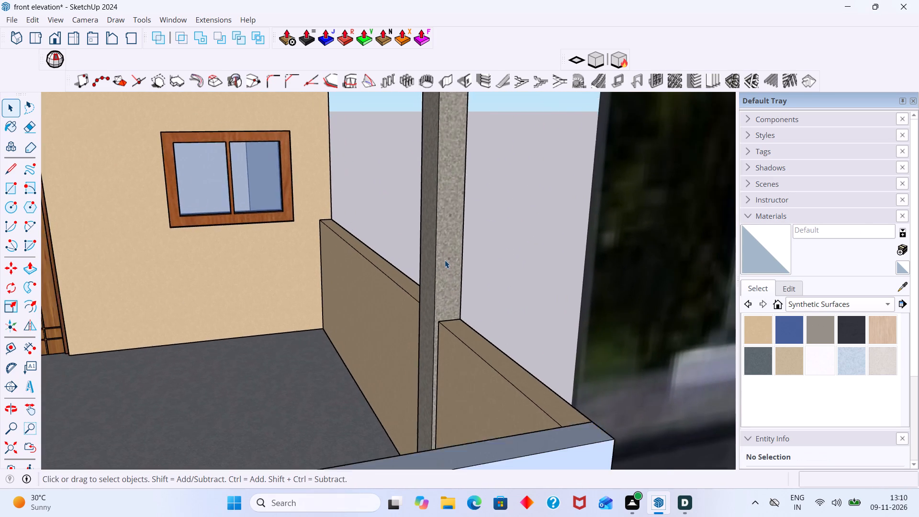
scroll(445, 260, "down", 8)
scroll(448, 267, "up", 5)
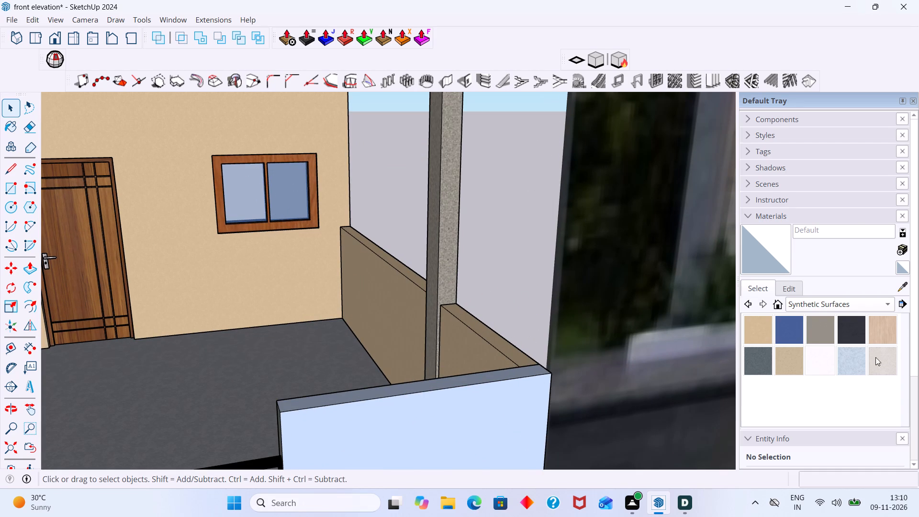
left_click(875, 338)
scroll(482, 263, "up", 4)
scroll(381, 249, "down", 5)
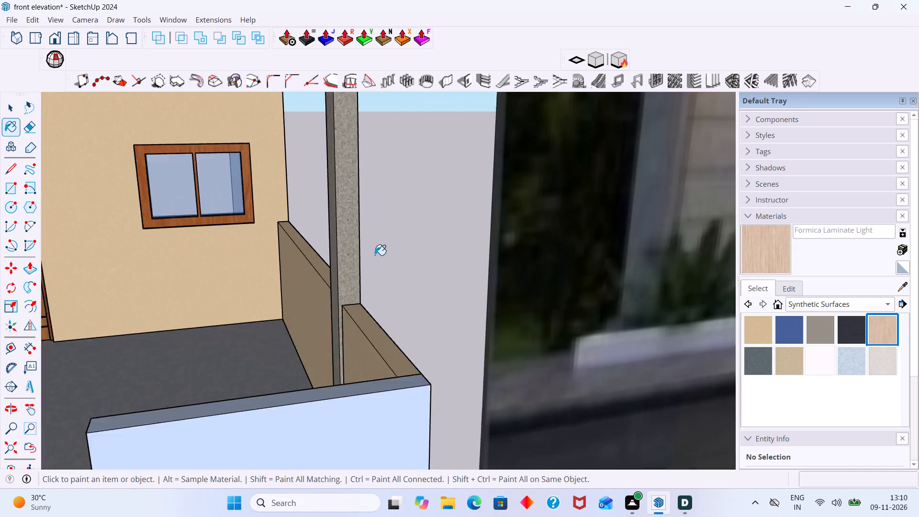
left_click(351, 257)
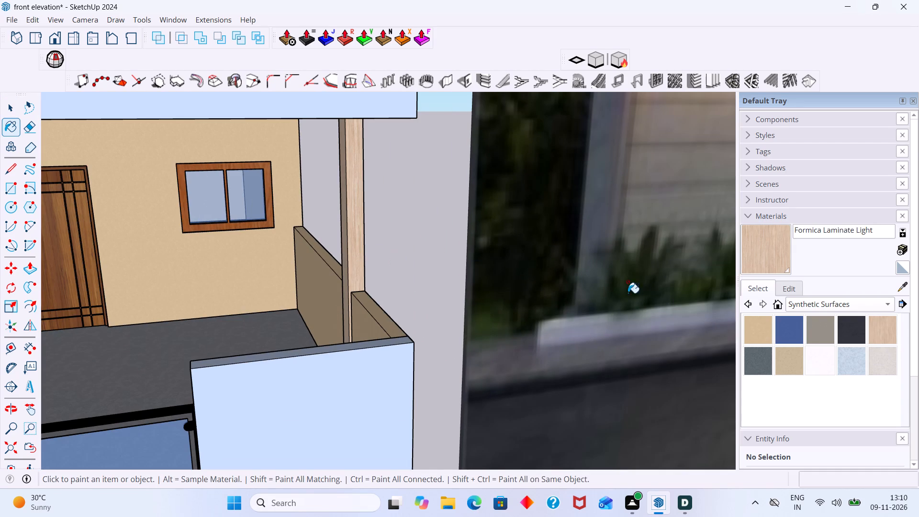
Paint the balcony's outer corner column with Formica Graystone.
left_click(818, 333)
scroll(496, 264, "up", 2)
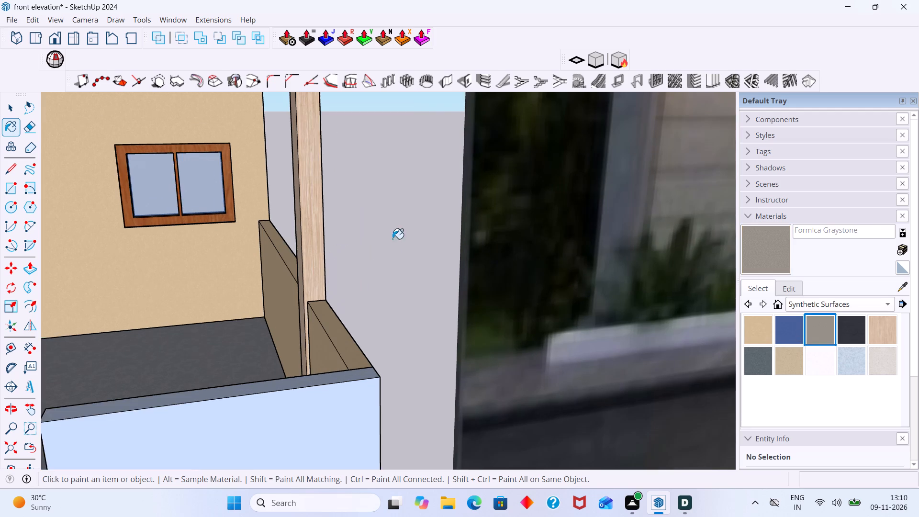
scroll(327, 244, "up", 1)
left_click(307, 239)
key("space")
scroll(381, 254, "down", 4)
left_click(388, 254)
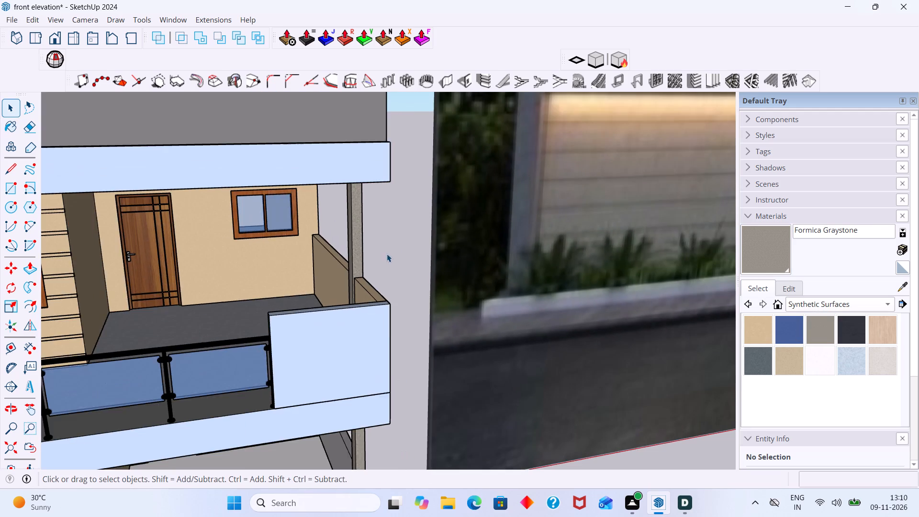
Examine the painted front elevation and the ground-floor compound wall against the reference image.
scroll(386, 254, "down", 8)
middle_click_drag(404, 336, 233, 302)
scroll(344, 336, "up", 2)
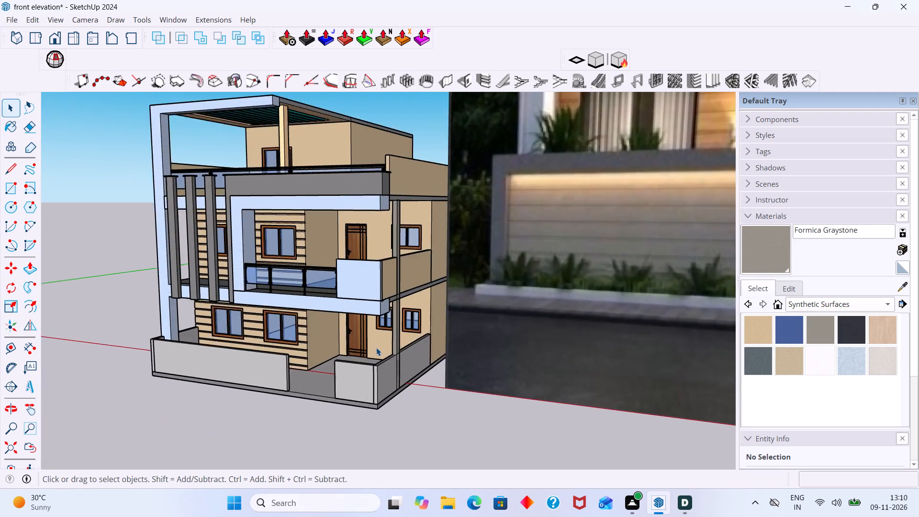
scroll(378, 348, "down", 10)
middle_click_drag(383, 336, 445, 333)
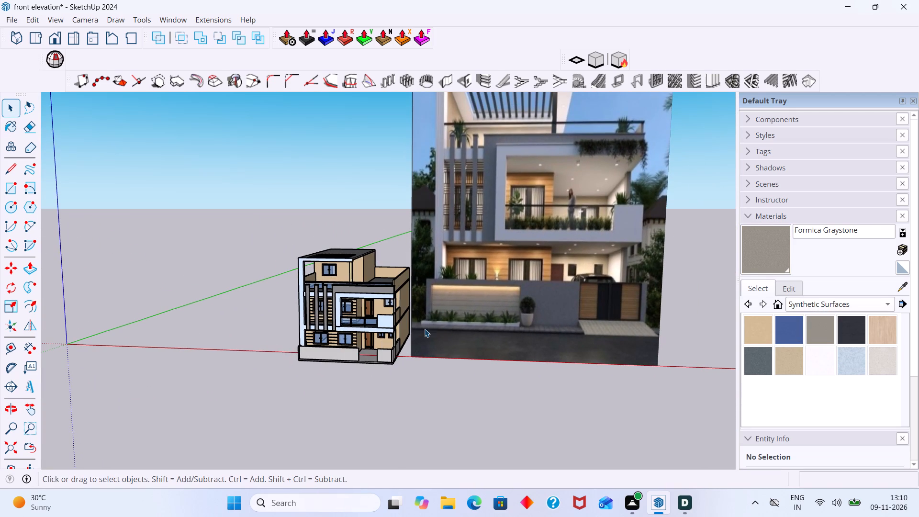
scroll(336, 354, "up", 8)
middle_click_drag(307, 364, 376, 375)
scroll(293, 365, "up", 7)
scroll(267, 352, "down", 10)
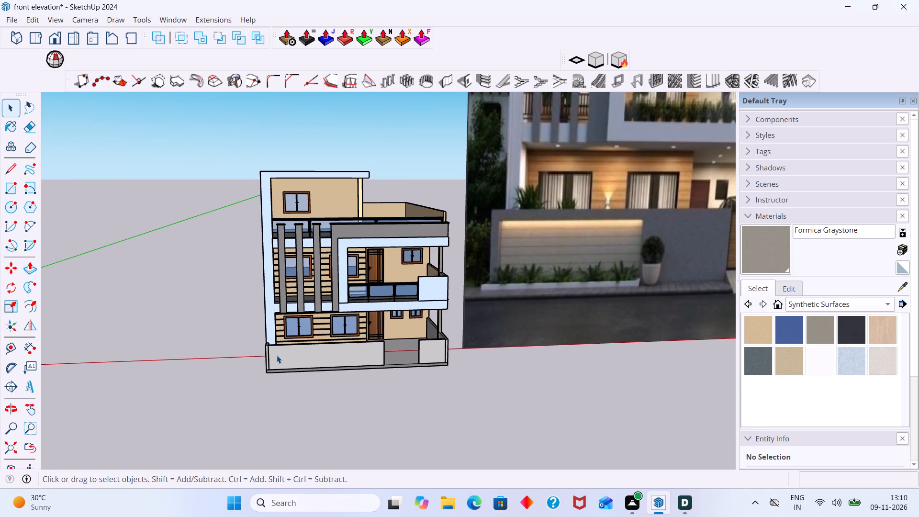
scroll(269, 347, "up", 5)
scroll(280, 355, "down", 1)
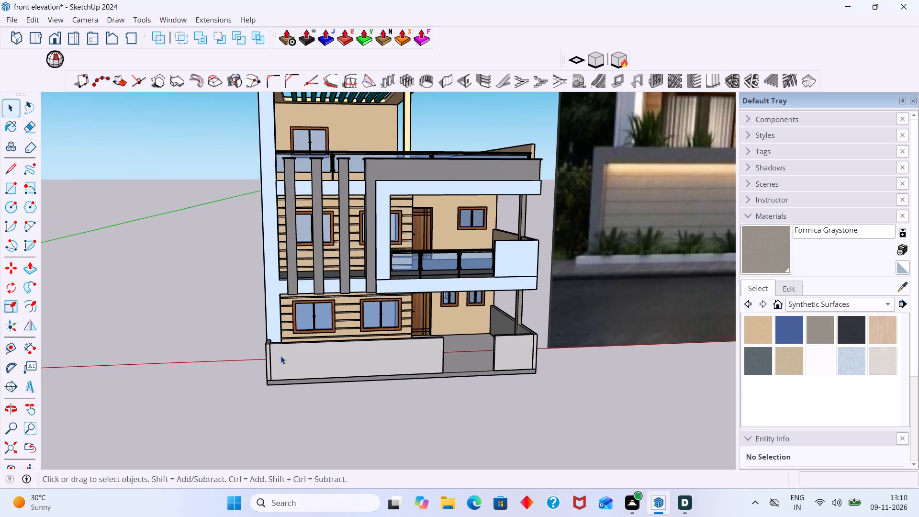
scroll(283, 356, "down", 3)
scroll(329, 354, "down", 2)
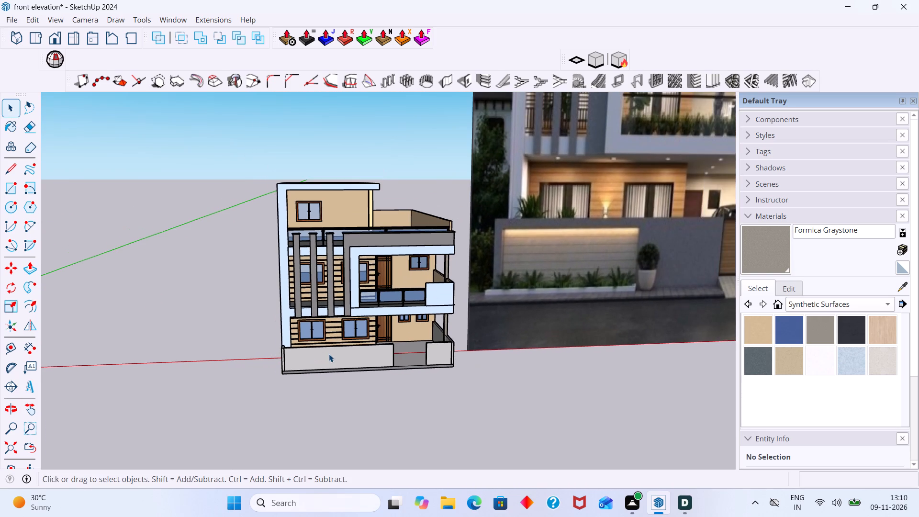
scroll(291, 360, "up", 7)
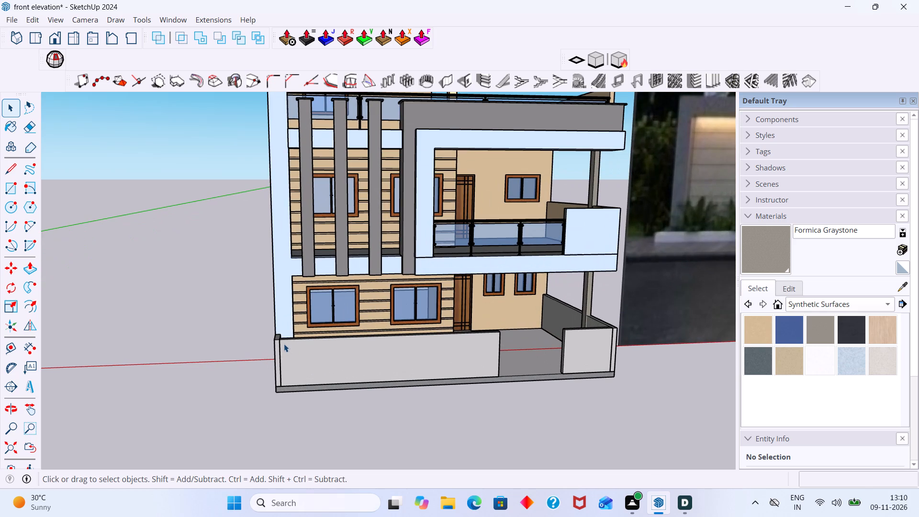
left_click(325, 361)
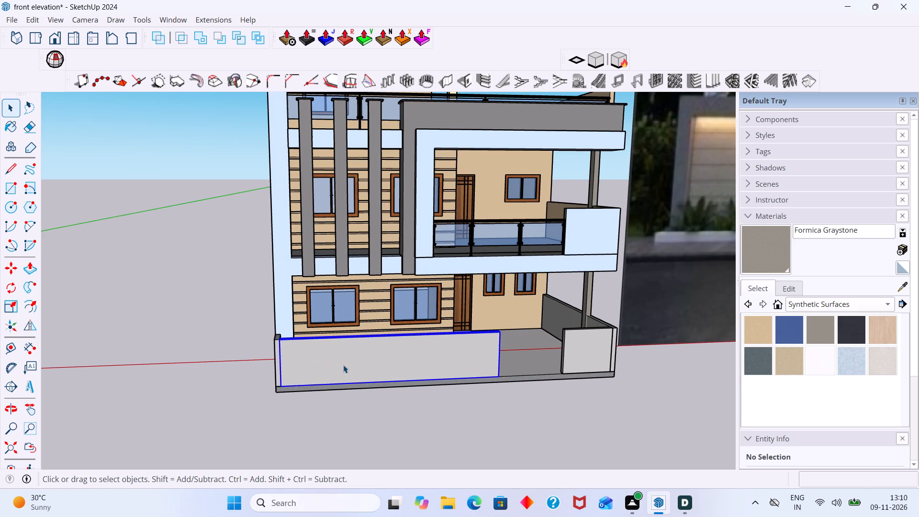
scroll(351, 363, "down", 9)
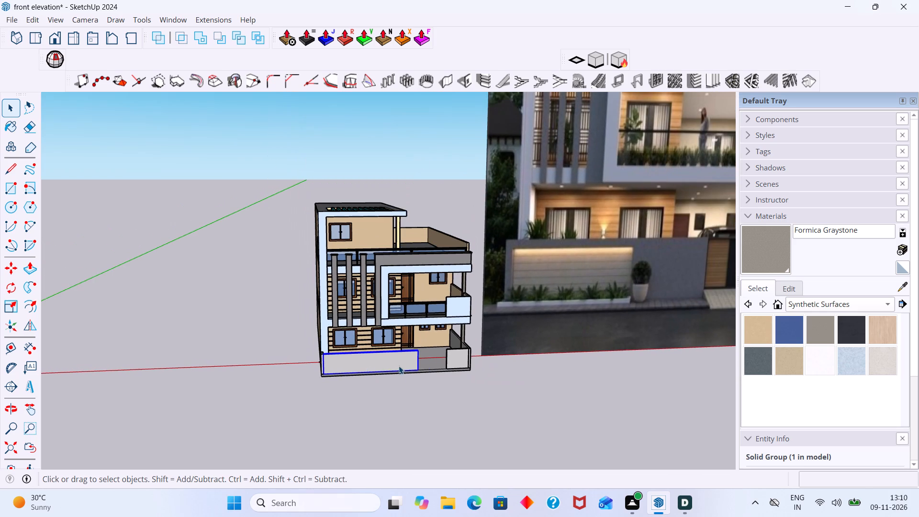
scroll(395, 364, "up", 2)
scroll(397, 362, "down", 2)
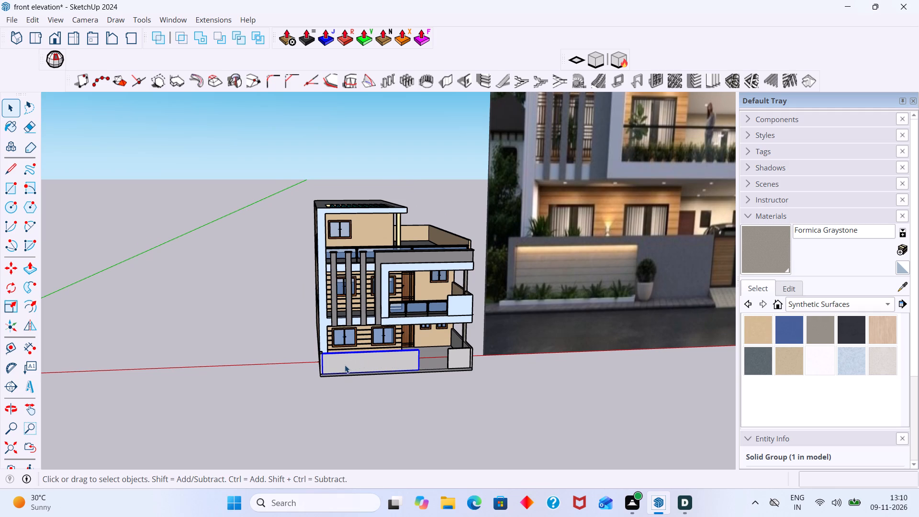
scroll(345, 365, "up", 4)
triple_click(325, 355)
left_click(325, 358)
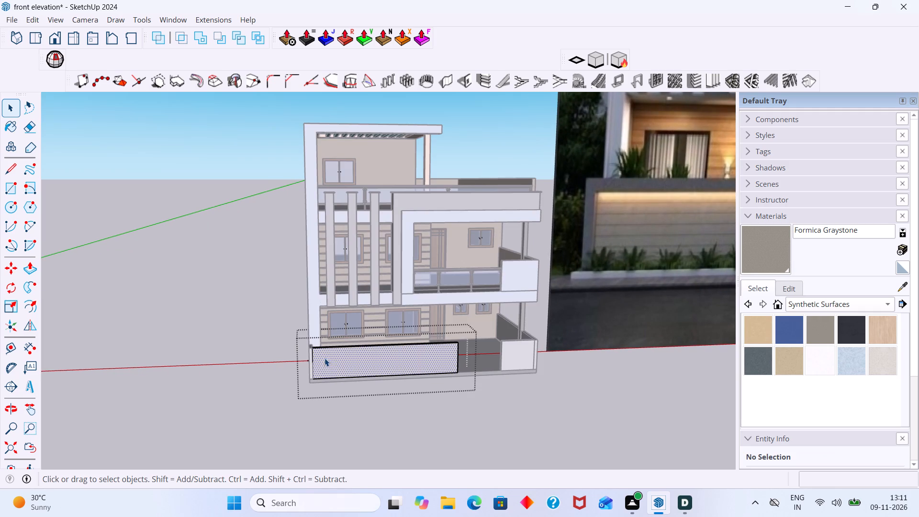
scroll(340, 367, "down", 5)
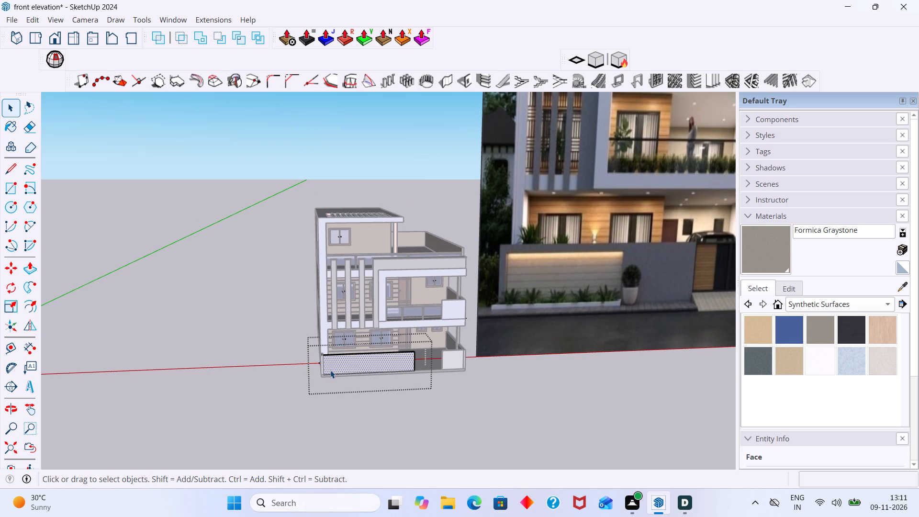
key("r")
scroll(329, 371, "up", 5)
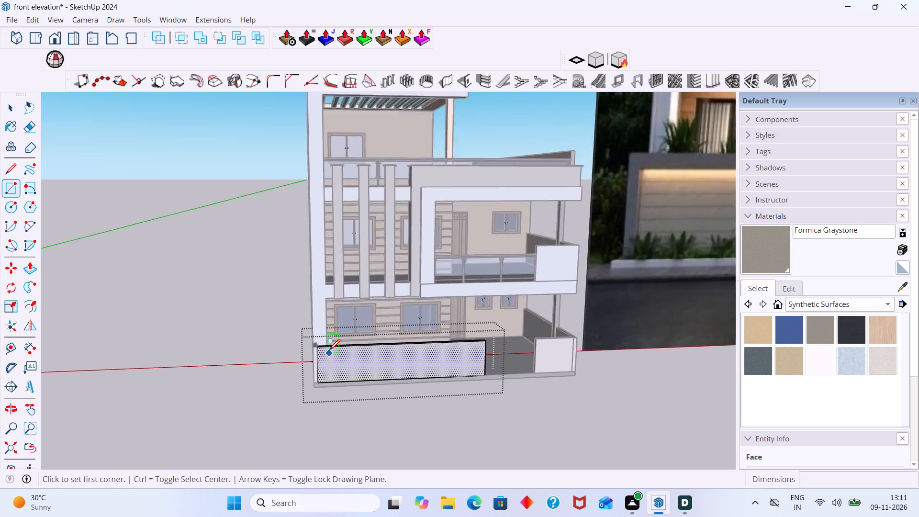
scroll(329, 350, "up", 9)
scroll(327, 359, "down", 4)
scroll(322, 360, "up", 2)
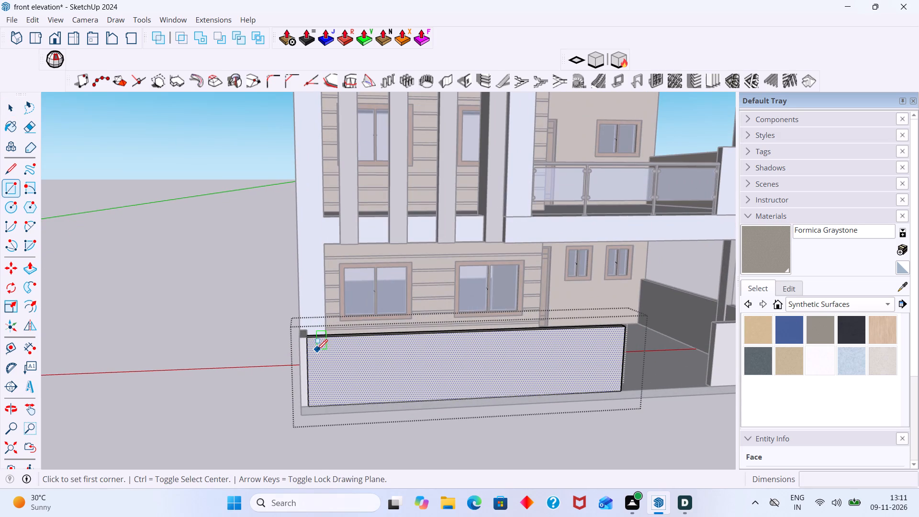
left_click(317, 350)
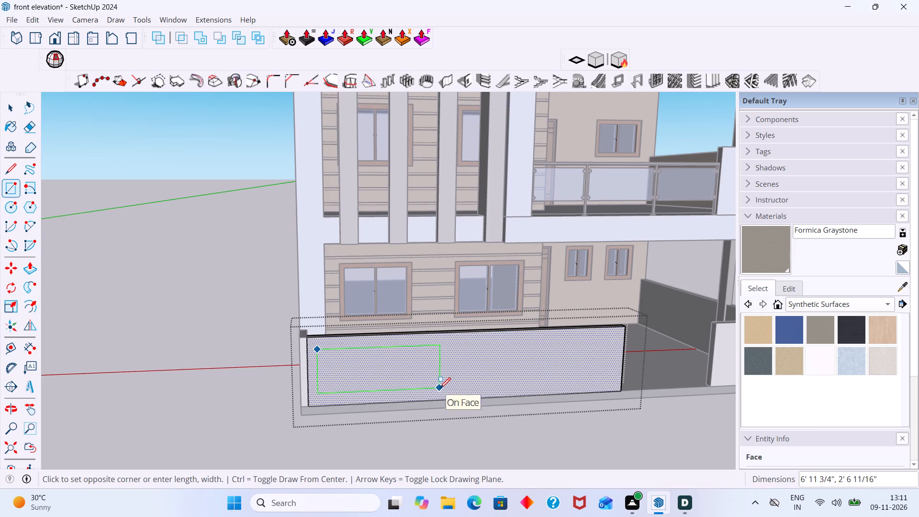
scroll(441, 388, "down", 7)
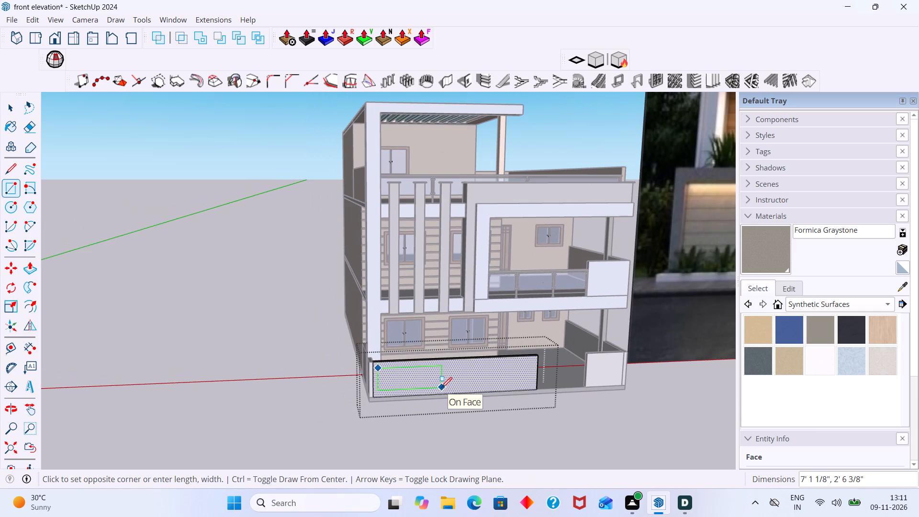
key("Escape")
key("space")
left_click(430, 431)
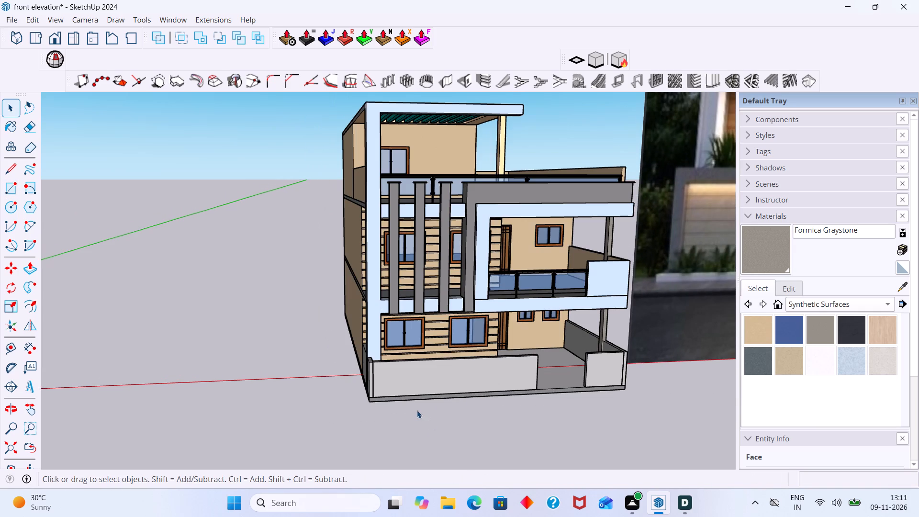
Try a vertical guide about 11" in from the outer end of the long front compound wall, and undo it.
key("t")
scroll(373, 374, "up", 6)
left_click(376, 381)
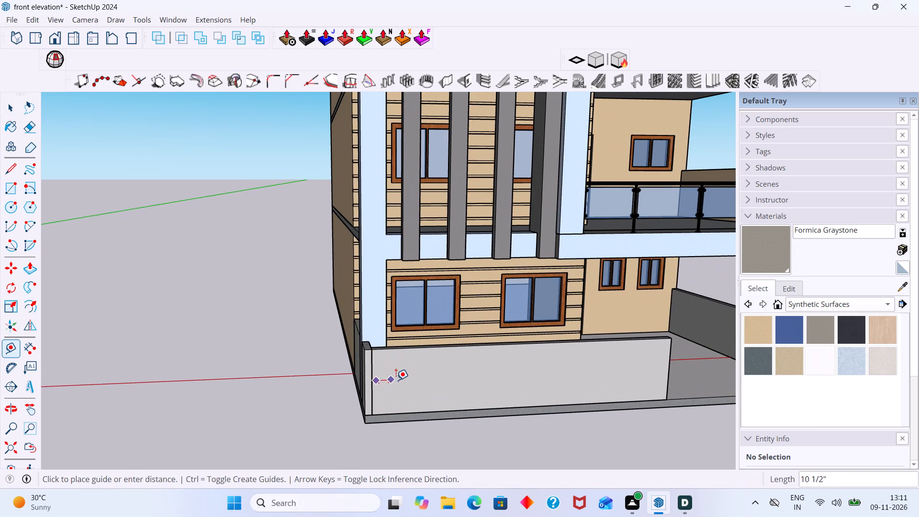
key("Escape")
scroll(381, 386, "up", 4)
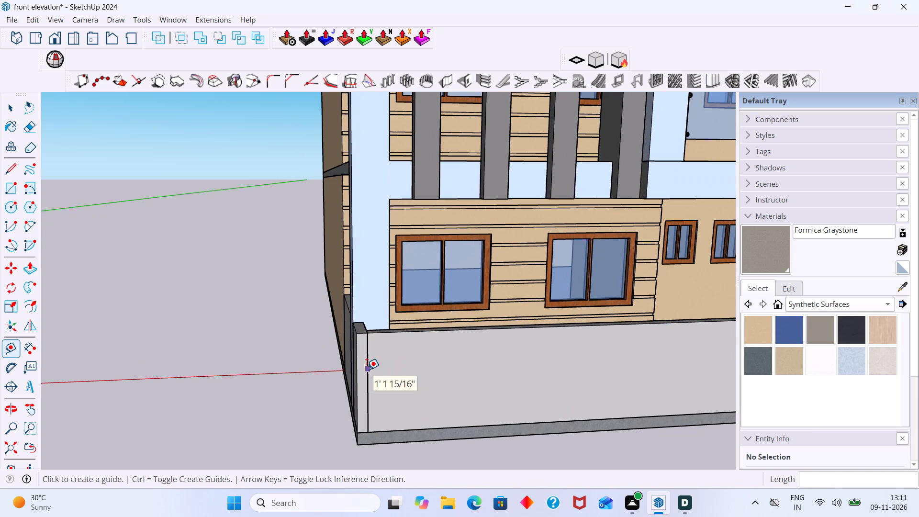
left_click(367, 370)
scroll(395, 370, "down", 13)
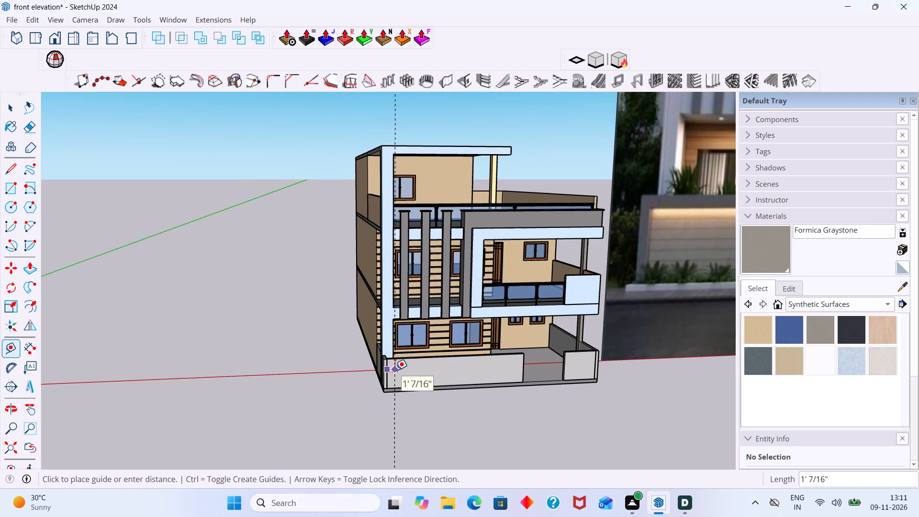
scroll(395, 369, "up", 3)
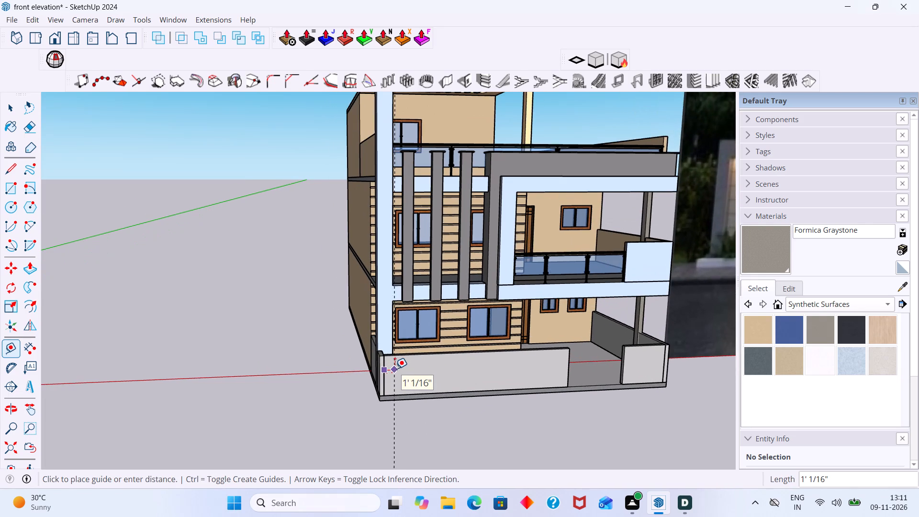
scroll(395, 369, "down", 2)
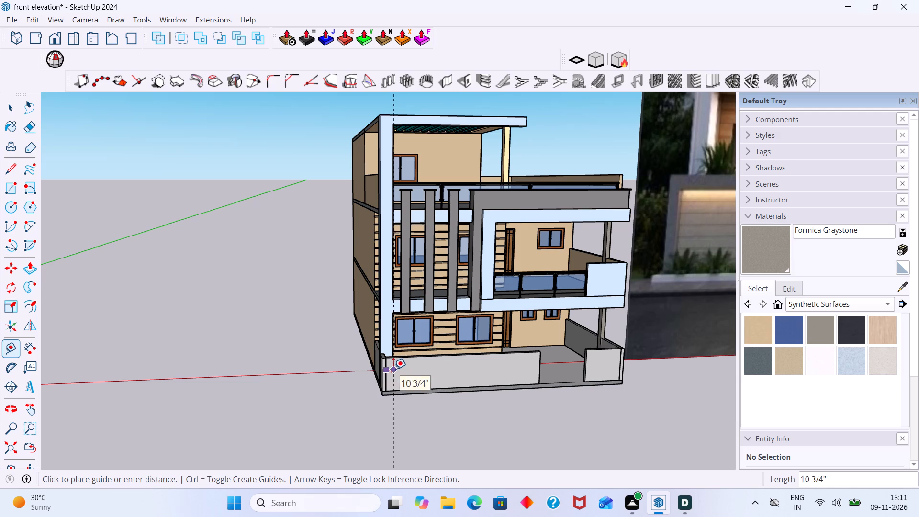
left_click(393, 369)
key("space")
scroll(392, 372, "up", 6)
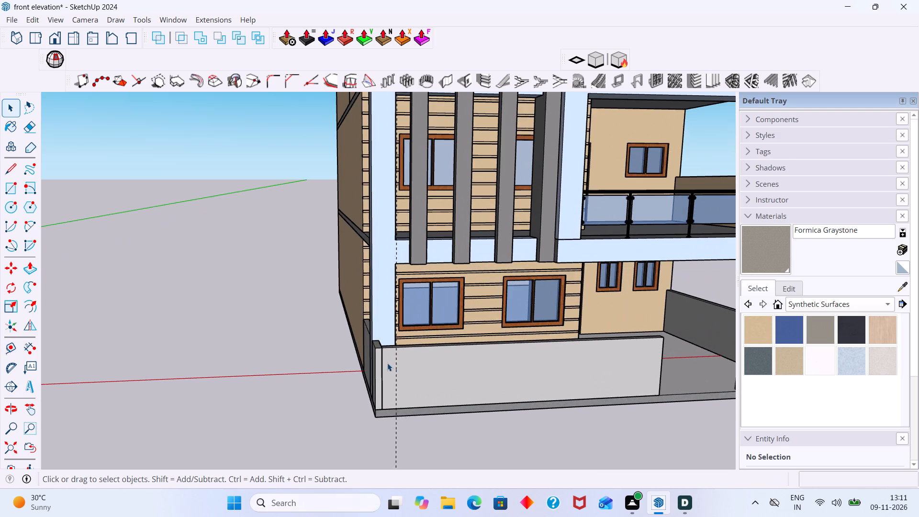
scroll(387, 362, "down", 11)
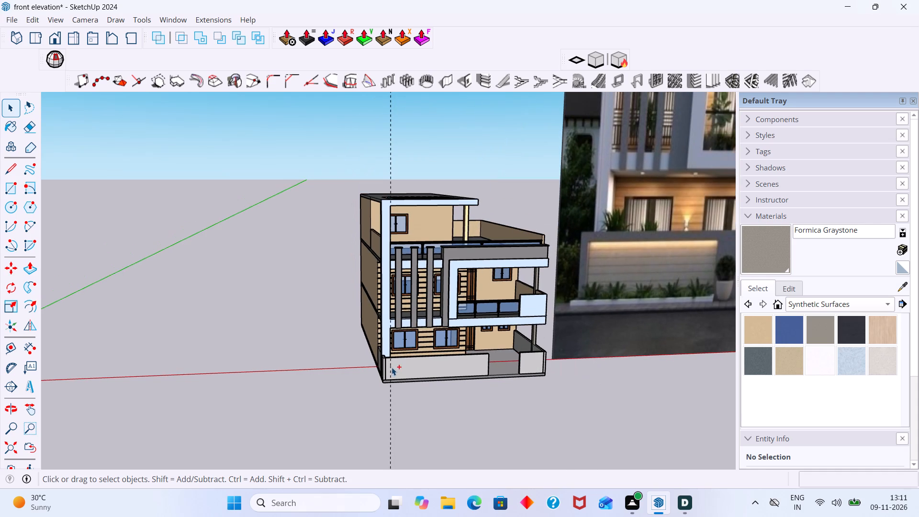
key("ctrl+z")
Delete the two front compound wall segments on either side of the gate opening.
scroll(392, 366, "up", 4)
middle_click_drag(381, 371, 330, 369, "shift")
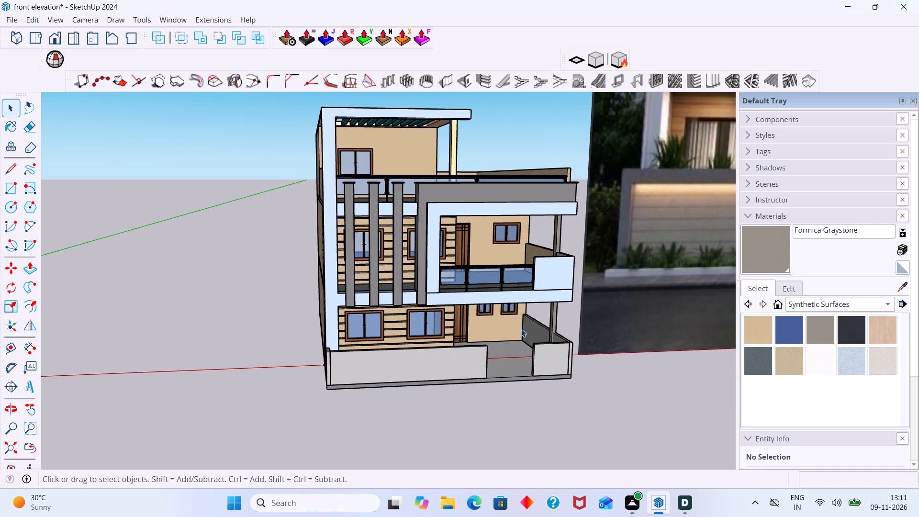
scroll(356, 366, "up", 3)
middle_click_drag(327, 358, 351, 402)
scroll(337, 378, "up", 2)
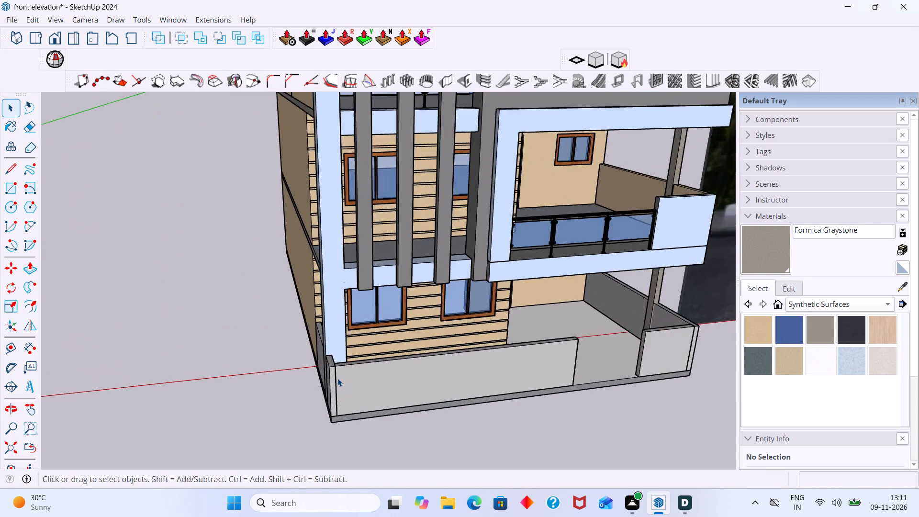
scroll(337, 378, "up", 1)
middle_click_drag(337, 377, 370, 404)
scroll(355, 390, "up", 5)
scroll(398, 372, "down", 6)
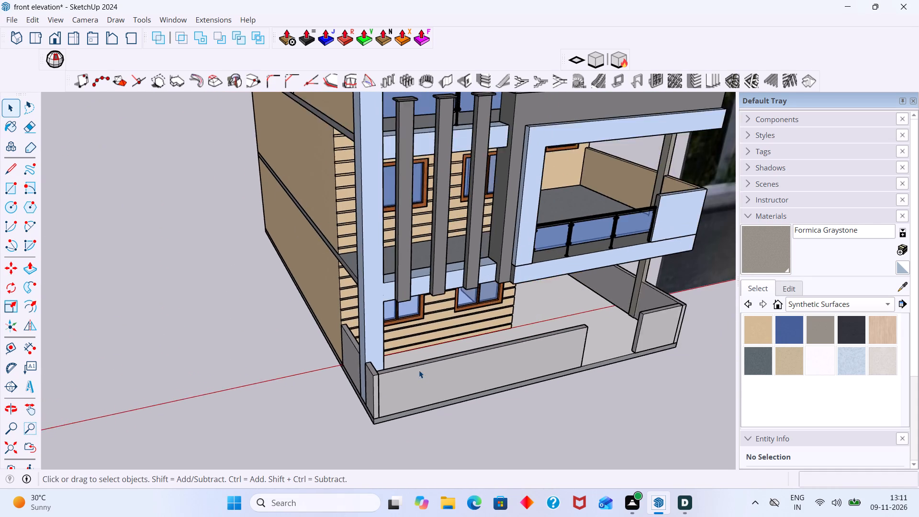
scroll(419, 370, "down", 3)
middle_click_drag(462, 366, 356, 400)
scroll(442, 387, "up", 1)
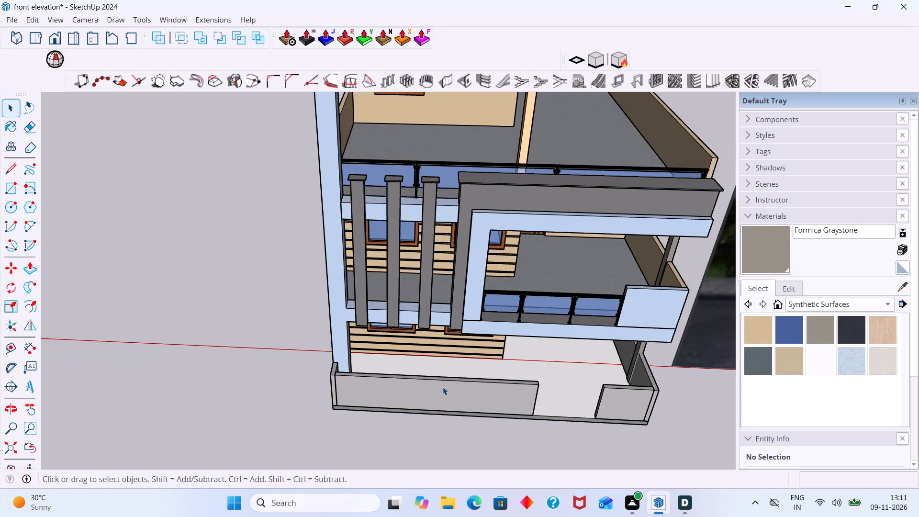
scroll(443, 387, "up", 1)
left_click(380, 382)
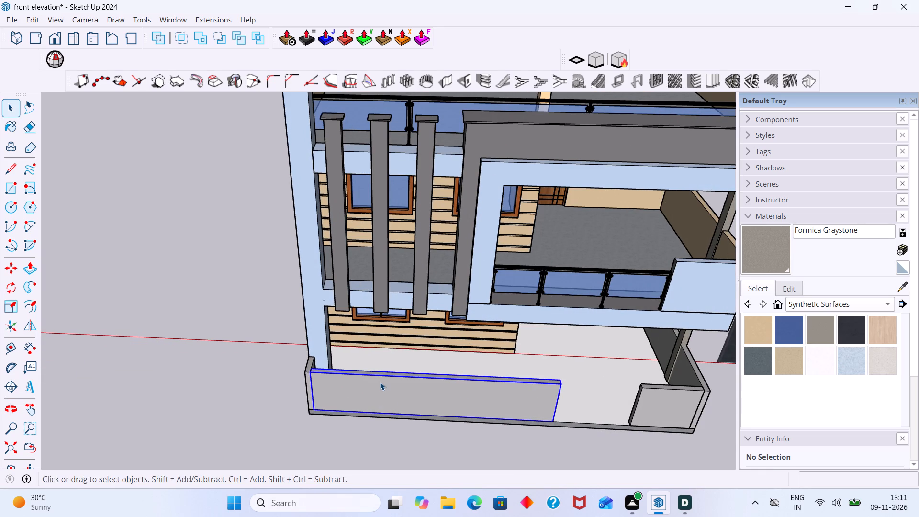
key("Delete")
scroll(380, 383, "down", 2)
middle_click_drag(392, 382, 355, 379)
scroll(615, 404, "up", 2)
left_click(622, 421)
key("Delete")
Inside the short side compound wall's group, draw a 5" wide, 4' high rectangle on its inner face at the front corner.
scroll(221, 380, "up", 1)
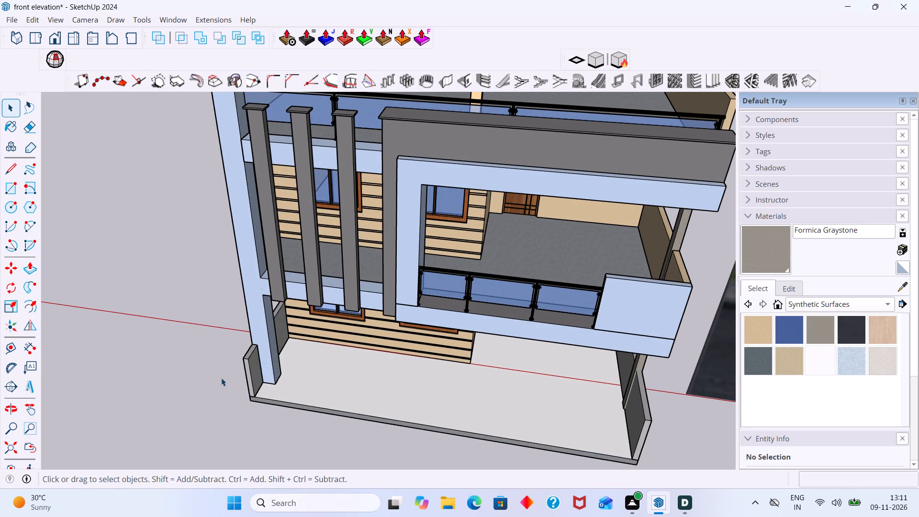
middle_click_drag(218, 377, 189, 377)
scroll(244, 367, "up", 9)
middle_click_drag(252, 360, 219, 357)
left_click(261, 341)
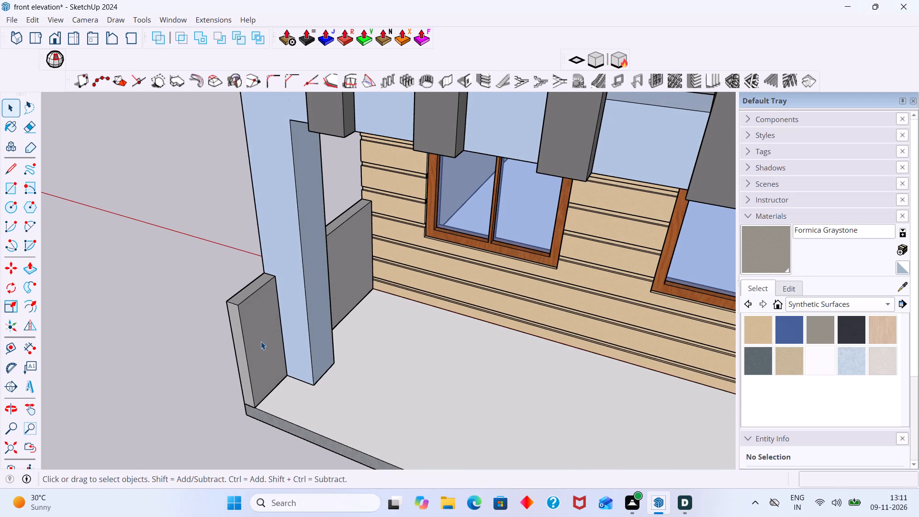
left_click(251, 347)
left_click(251, 347)
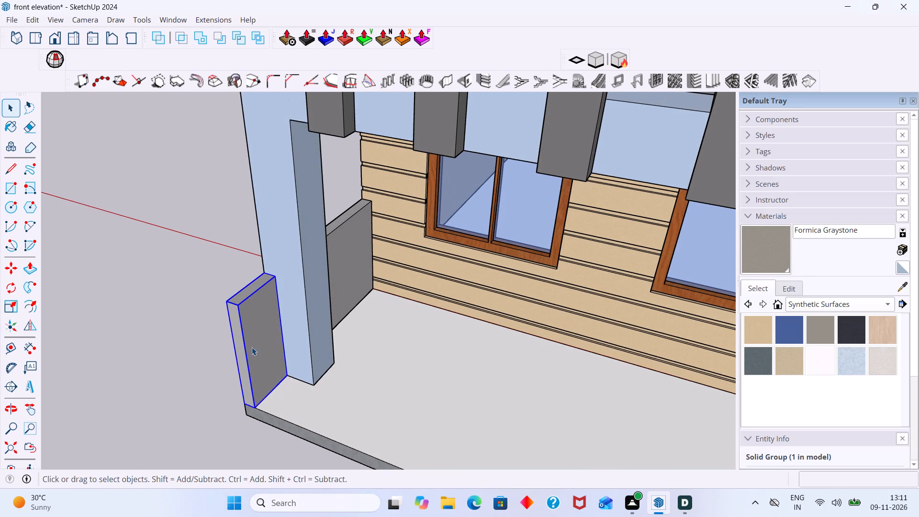
scroll(252, 347, "up", 1)
left_click(252, 347)
left_click(253, 346)
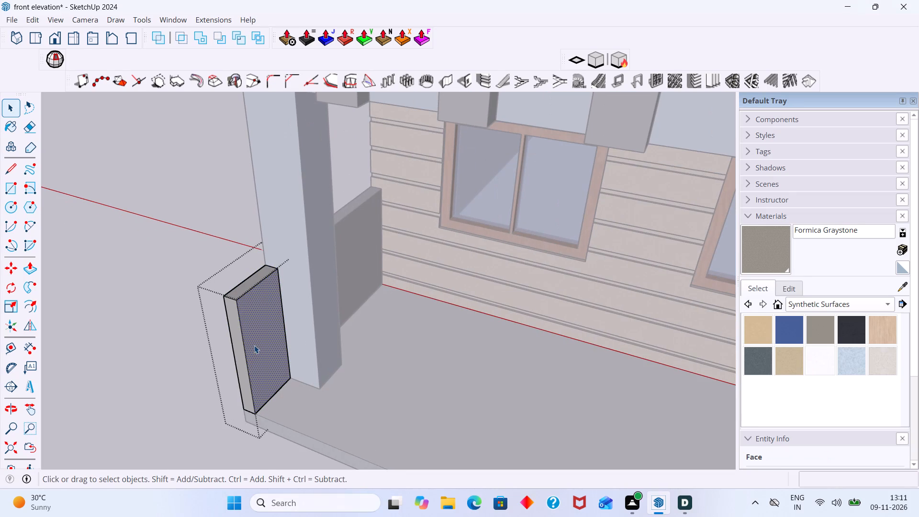
key("r")
left_click(238, 301)
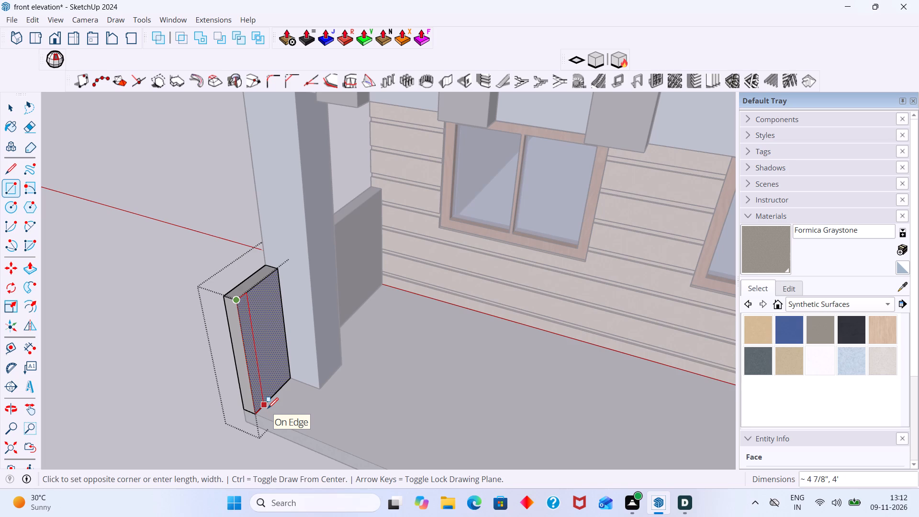
type("5\"")
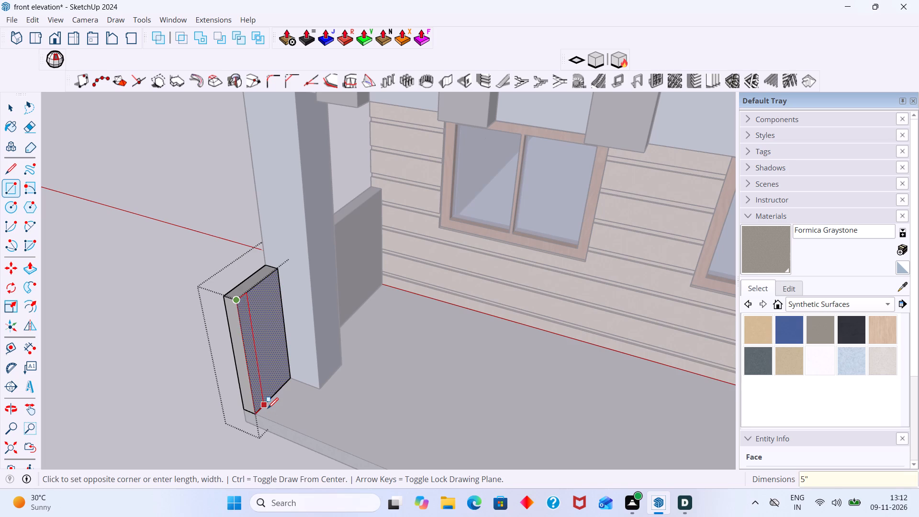
key("Return")
Push/Pull the 5" wide strip along the plot's front edge about 20' 1" to form the long front compound wall.
key("p")
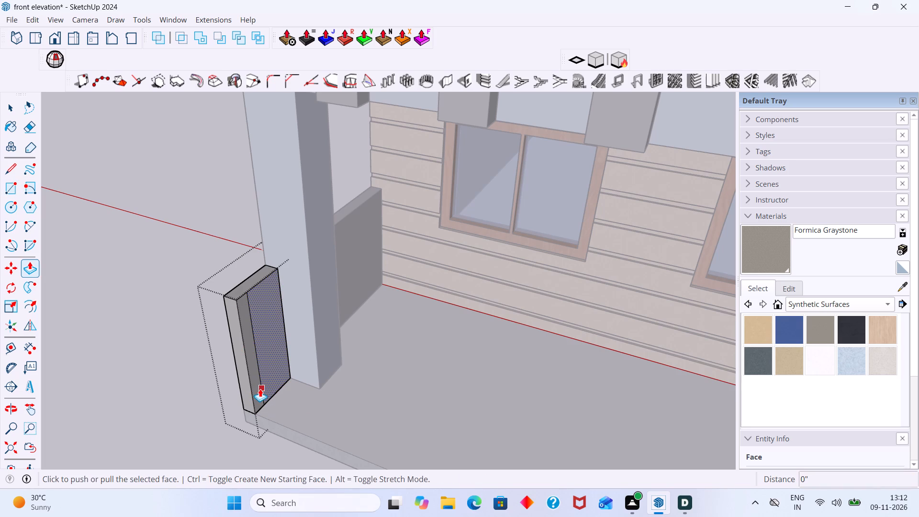
left_click(260, 389)
key("Escape")
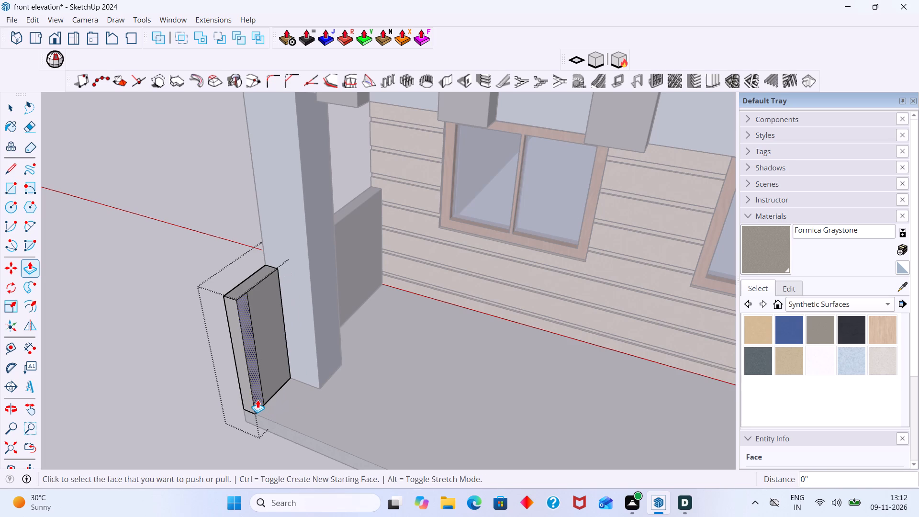
left_click(258, 399)
scroll(302, 418, "down", 17)
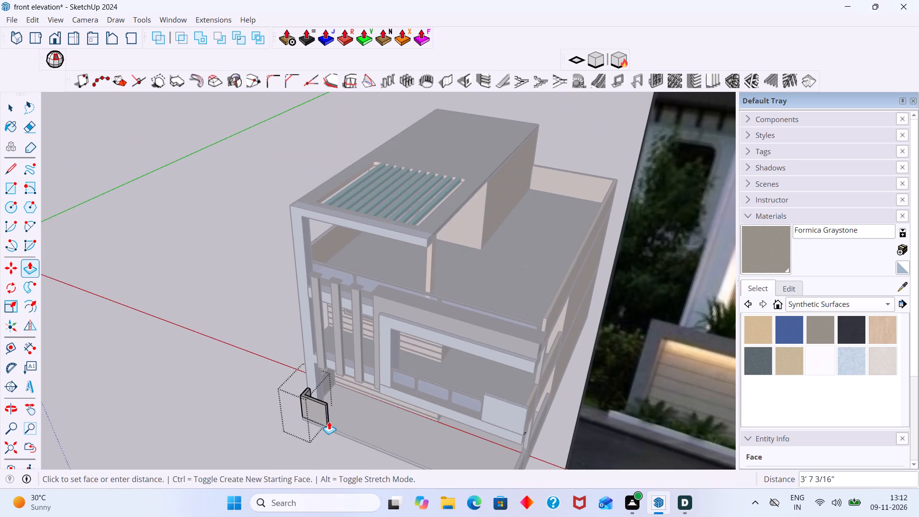
middle_click_drag(329, 421, 310, 366)
scroll(345, 437, "down", 4)
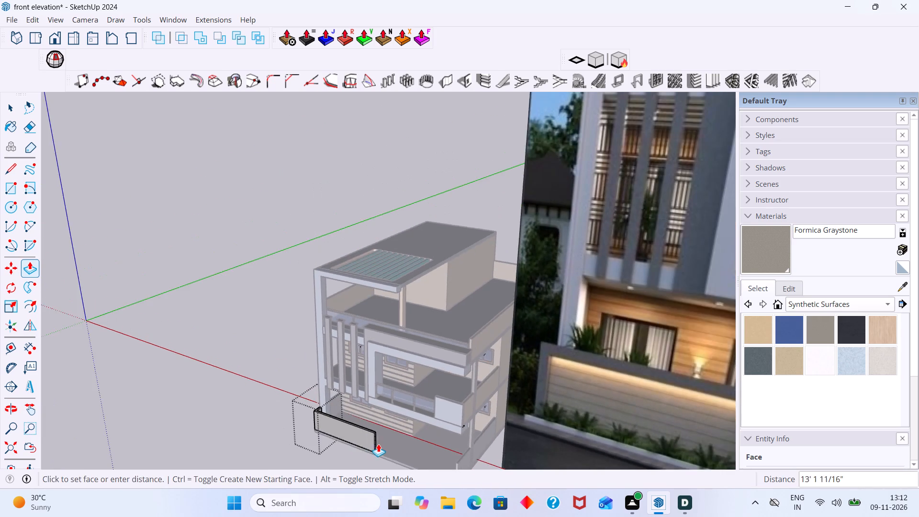
middle_click_drag(378, 444, 473, 445)
scroll(431, 457, "up", 2)
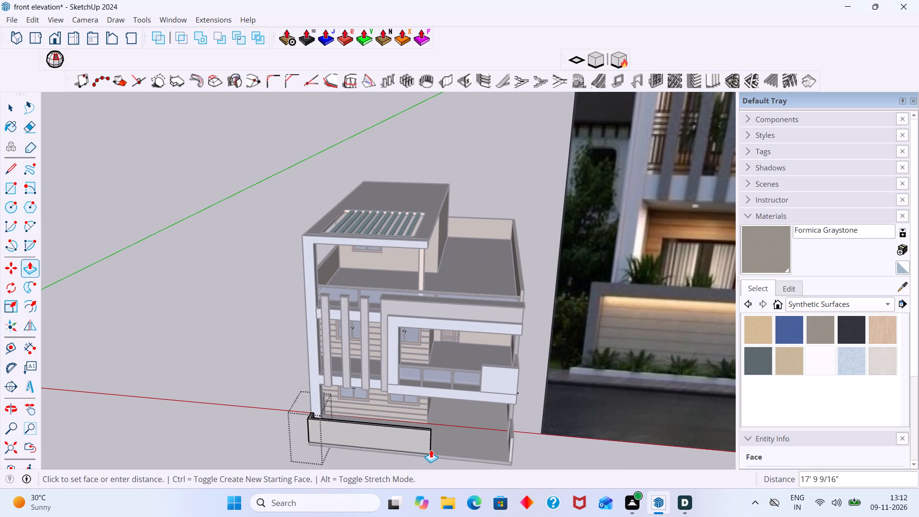
scroll(431, 450, "down", 9)
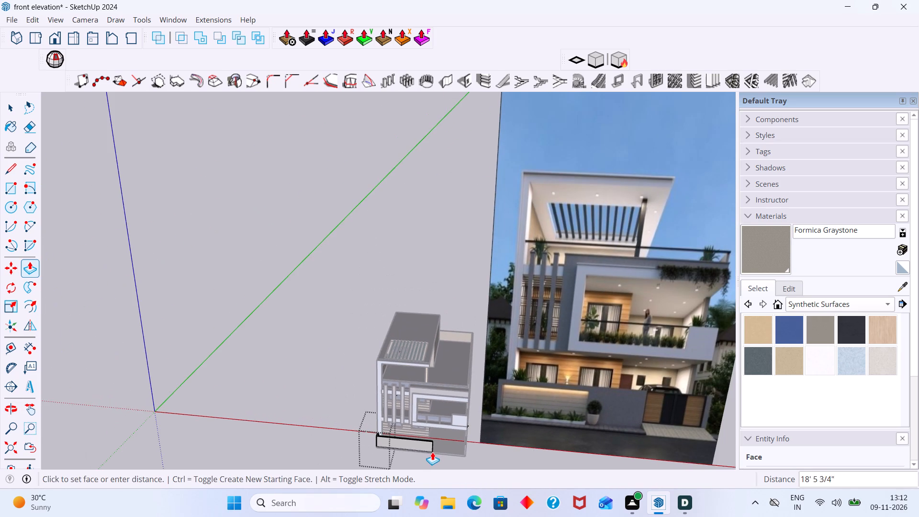
scroll(438, 453, "up", 2)
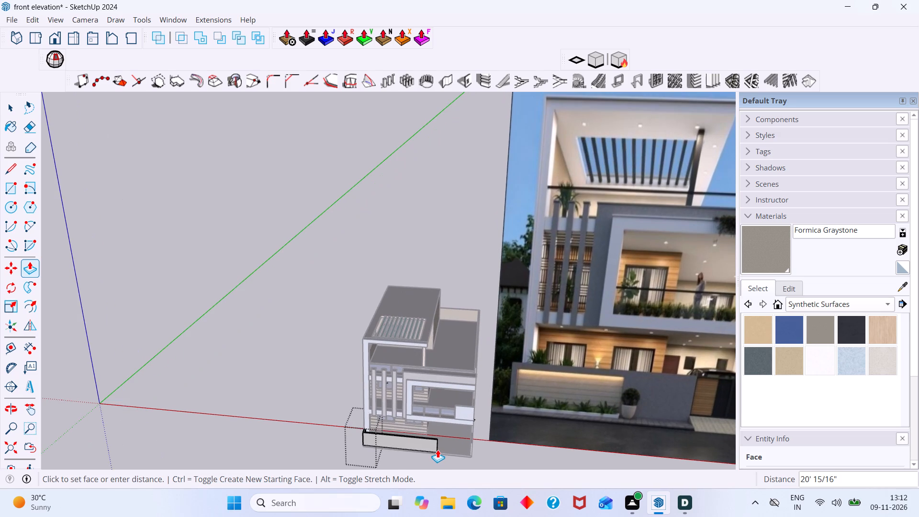
left_click(437, 450)
key("space")
left_click(502, 451)
Open the group of the opposite side compound wall beside the gate opening, with its inner face as the drawing surface.
middle_click_drag(479, 453, 507, 453)
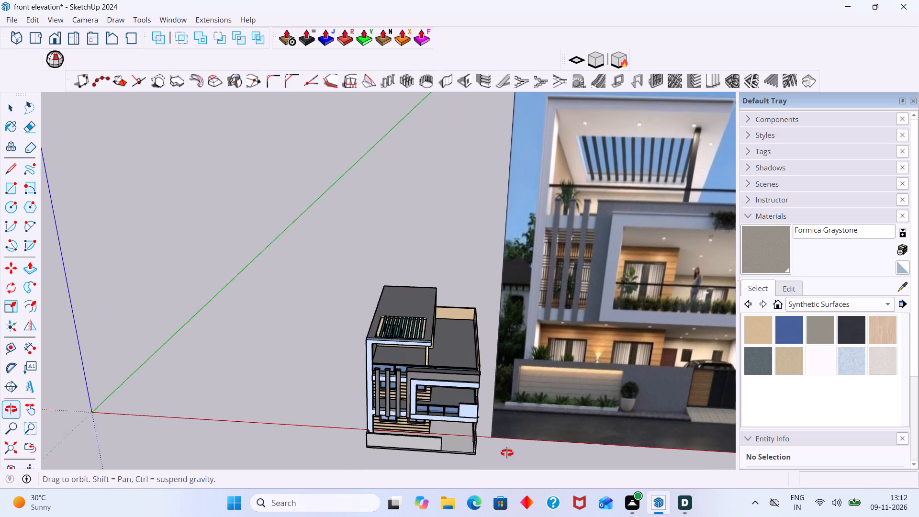
middle_click_drag(507, 453, 548, 449)
scroll(459, 443, "up", 6)
middle_click_drag(413, 449, 544, 444)
scroll(529, 401, "up", 3)
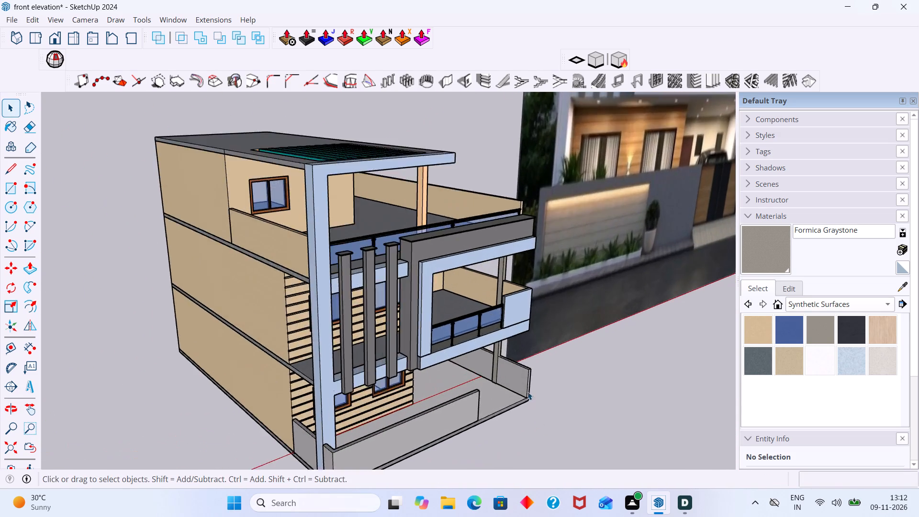
scroll(527, 392, "up", 5)
left_click(523, 378)
scroll(523, 378, "up", 2)
double_click(523, 378)
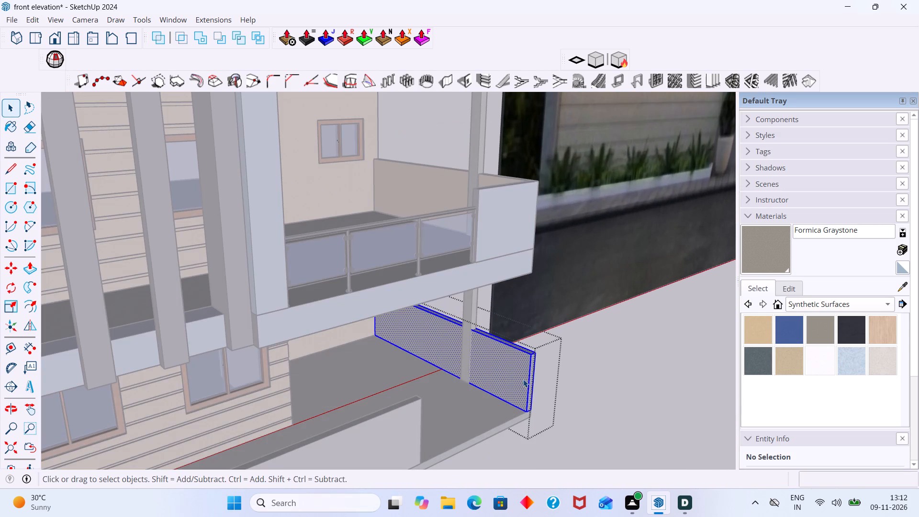
left_click(523, 379)
key("r")
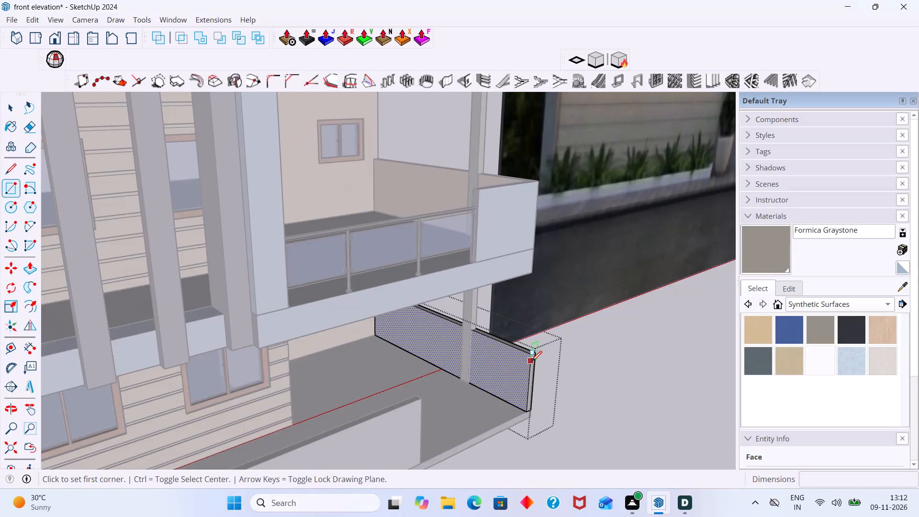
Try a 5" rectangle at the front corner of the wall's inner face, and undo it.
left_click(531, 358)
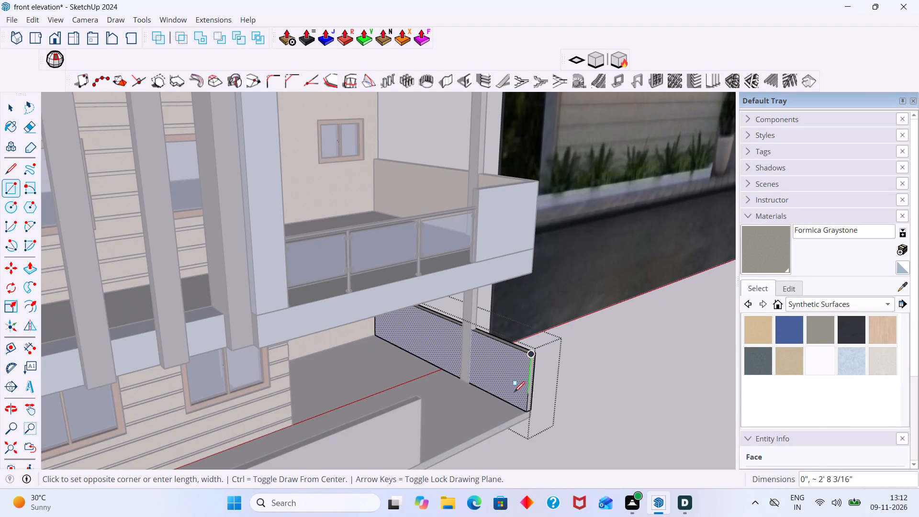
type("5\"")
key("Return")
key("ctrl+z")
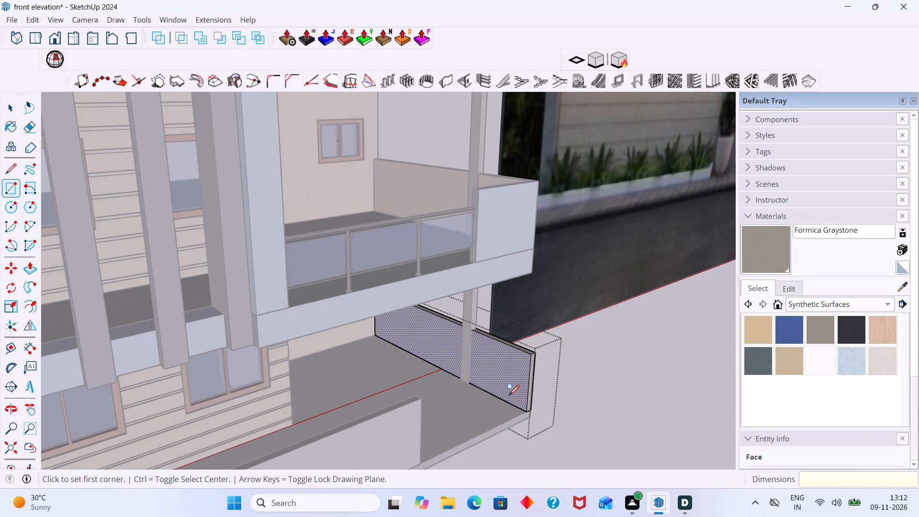
Draw a 5" wide, 4' high rectangle on the side wall's inner face at its front corner.
left_click(532, 351)
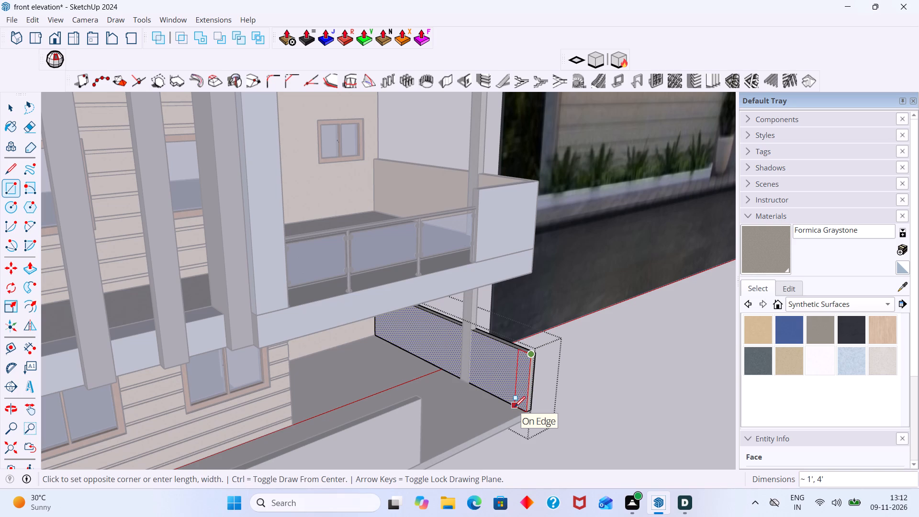
type("5\"")
key("Return")
key("space")
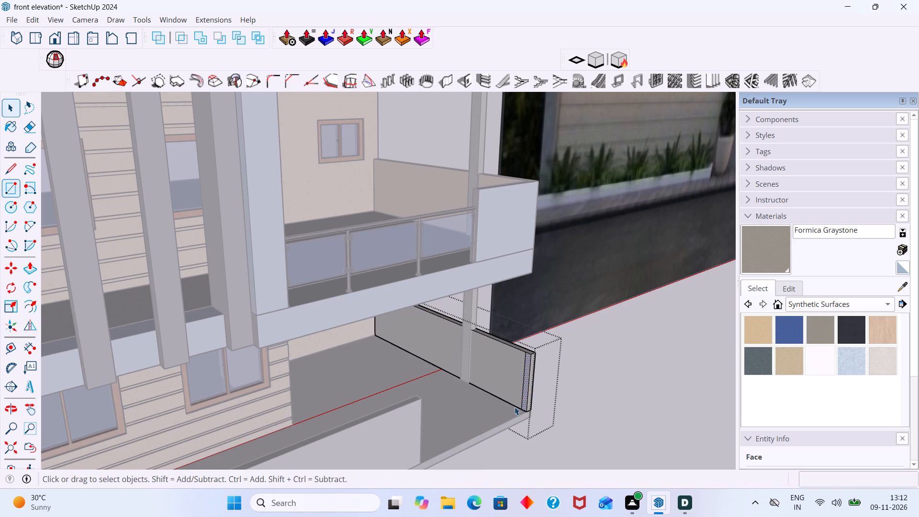
Push/Pull the corner rectangle about 1' 2" toward the gate opening to form a short front wall return.
scroll(523, 401, "up", 6)
key("p")
left_click(526, 397)
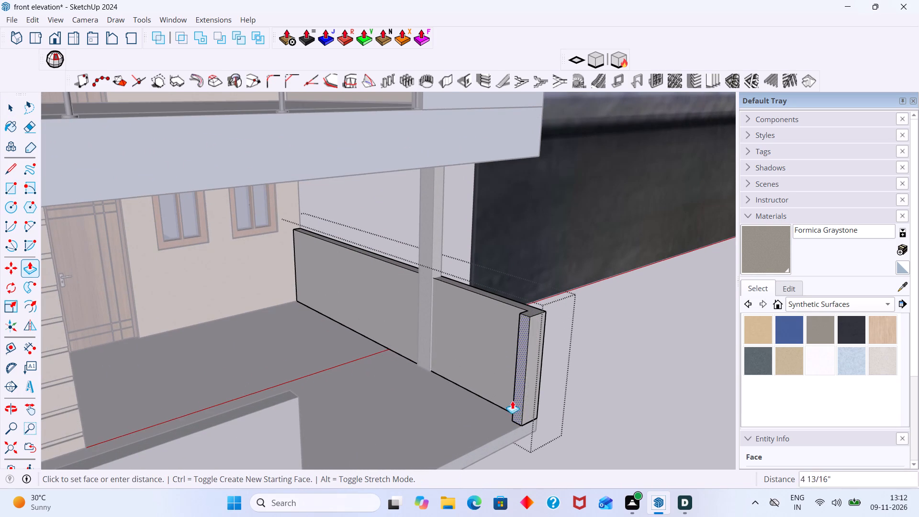
scroll(496, 407, "down", 7)
middle_click_drag(476, 417, 460, 417)
scroll(465, 414, "down", 7)
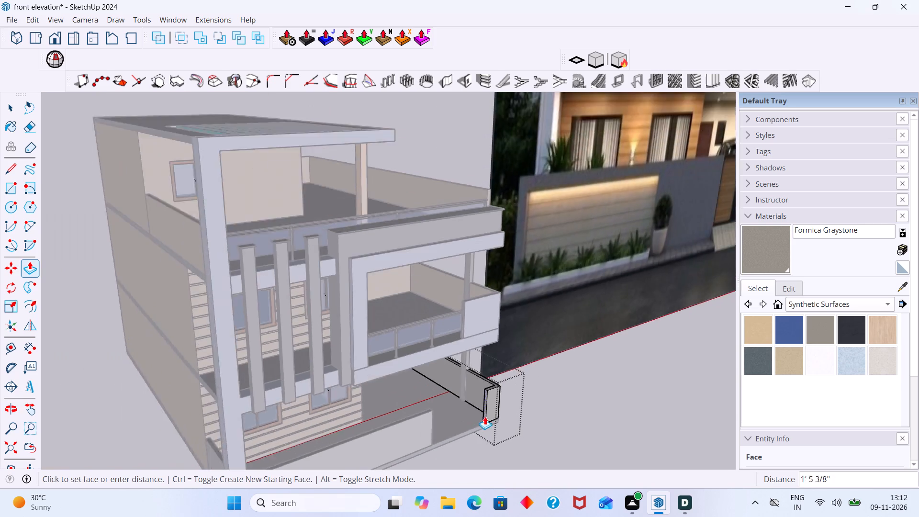
scroll(485, 416, "down", 7)
scroll(492, 412, "up", 11)
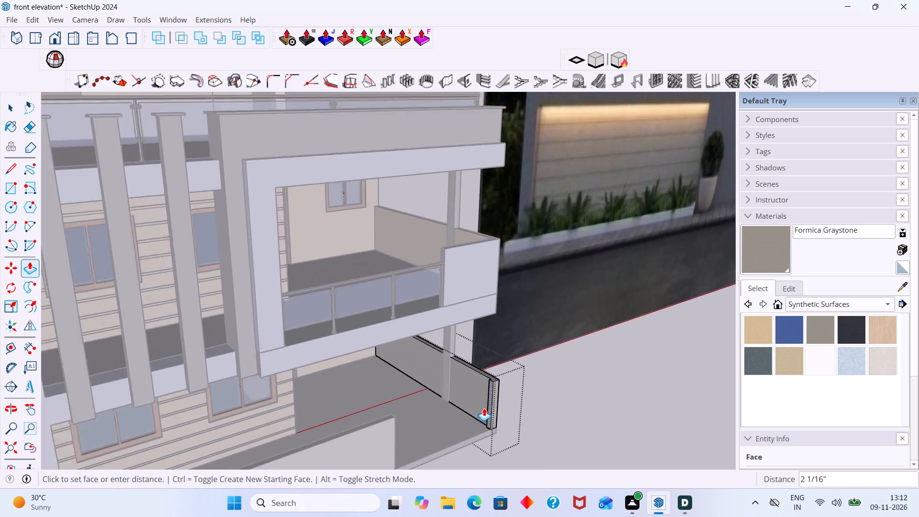
scroll(484, 408, "up", 1)
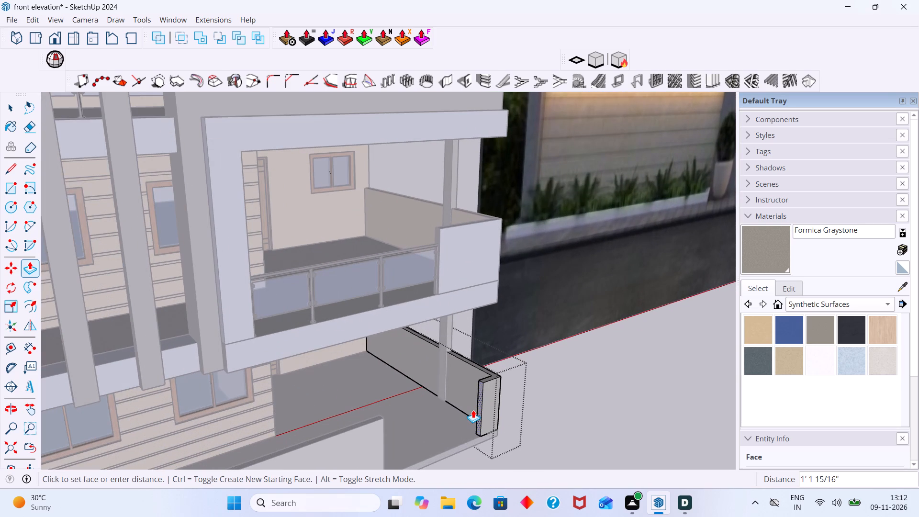
scroll(472, 411, "down", 3)
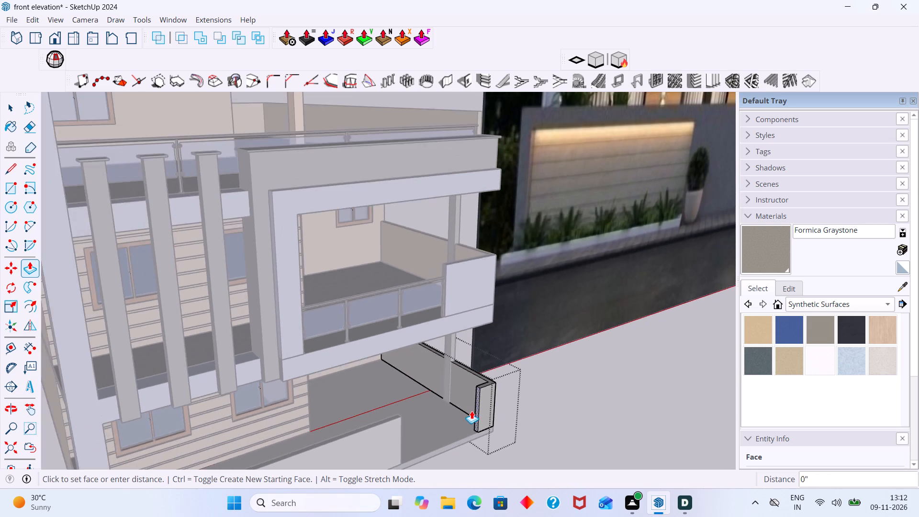
scroll(471, 411, "down", 5)
scroll(471, 411, "up", 2)
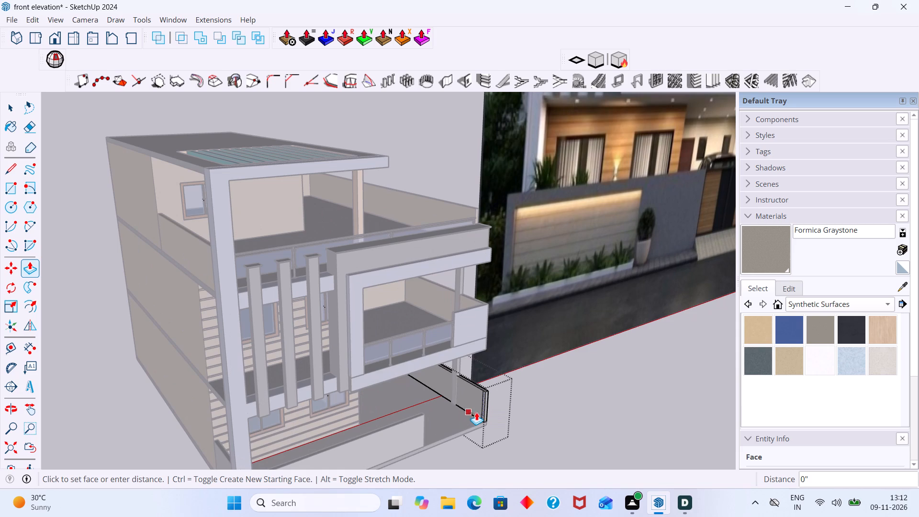
left_click(474, 416)
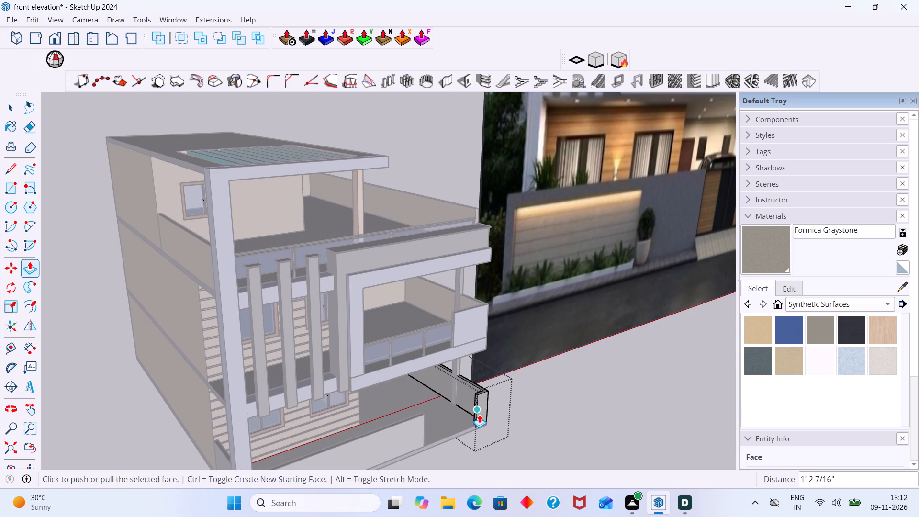
key("space")
left_click(559, 410)
Examine the short wall return and gate opening against the compound wall in the reference image.
scroll(527, 410, "down", 2)
middle_click_drag(520, 410, 454, 409)
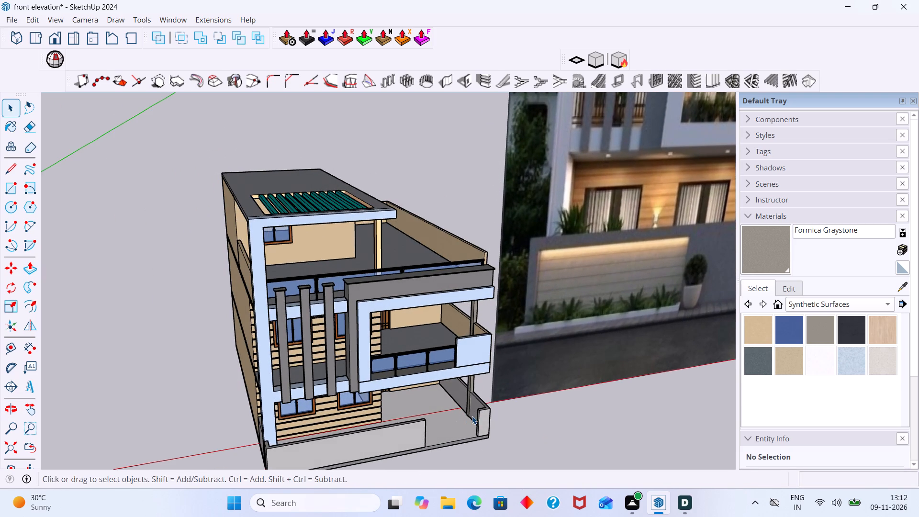
middle_click_drag(477, 417, 421, 317)
scroll(417, 330, "up", 6)
middle_click_drag(376, 343, 375, 367)
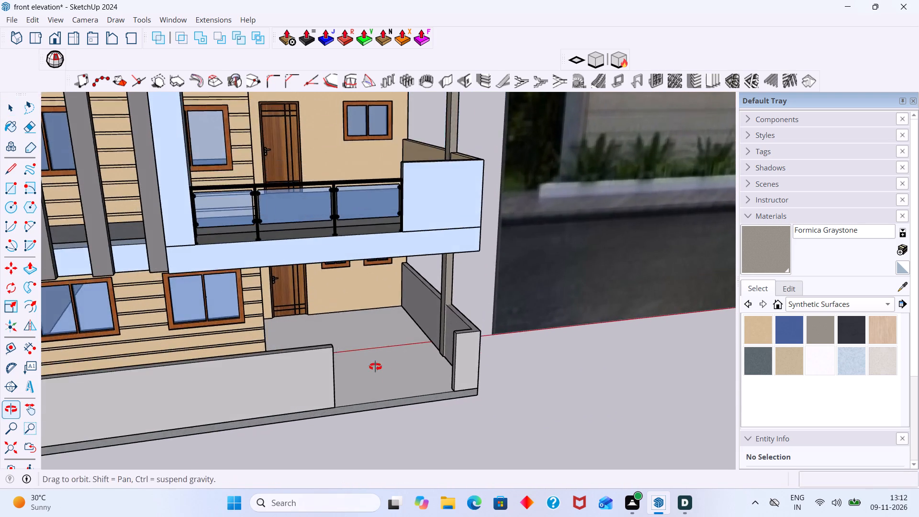
middle_click_drag(375, 367, 375, 367)
scroll(375, 367, "up", 1)
scroll(387, 368, "down", 18)
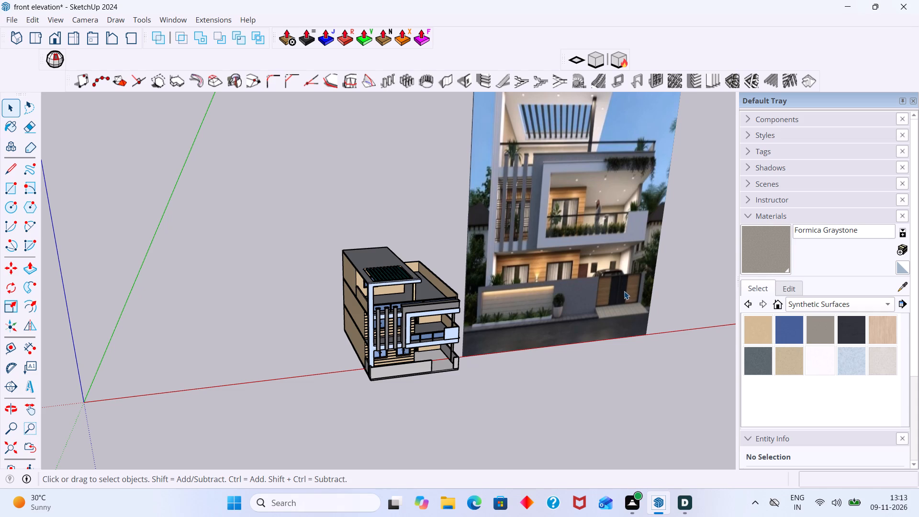
scroll(449, 362, "up", 16)
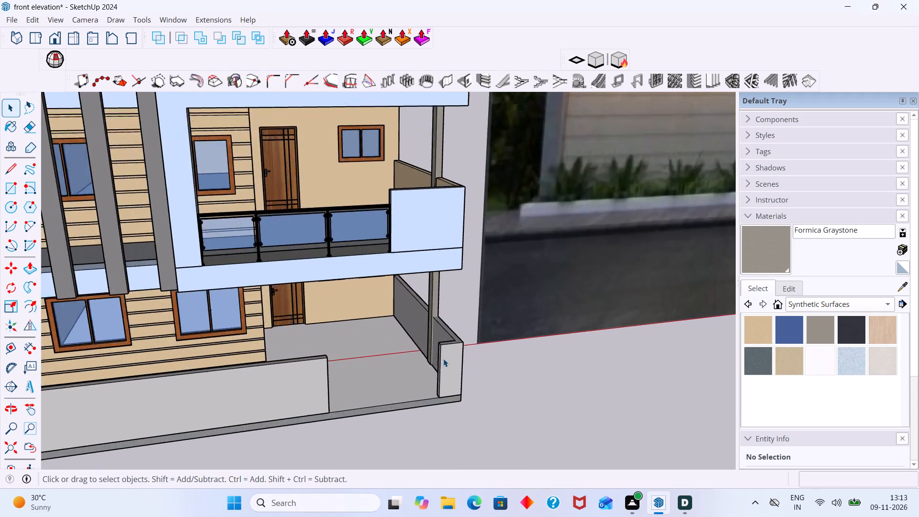
Inside the side wall's group, extend the short return's end face about 5 1/2" further into the gate opening.
scroll(443, 359, "up", 9)
middle_click_drag(439, 361, 517, 356)
scroll(564, 344, "up", 5)
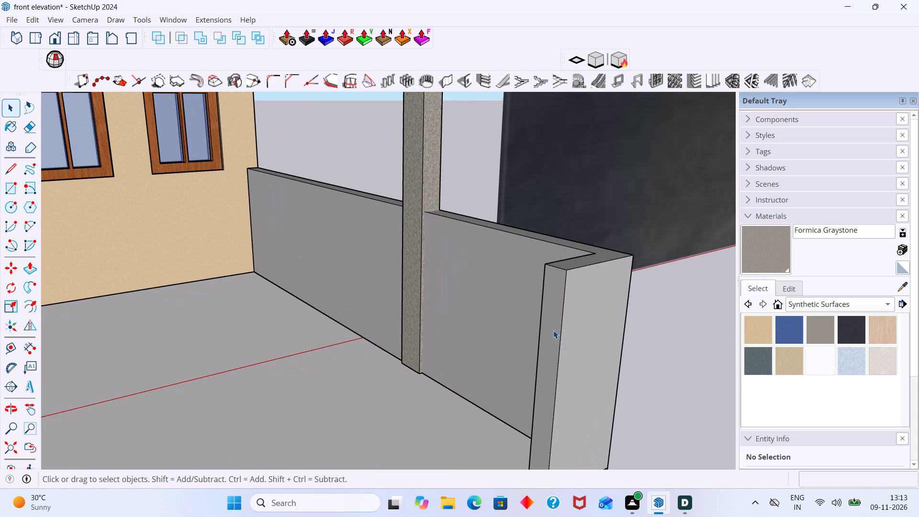
left_click(553, 330)
scroll(553, 330, "up", 2)
triple_click(553, 330)
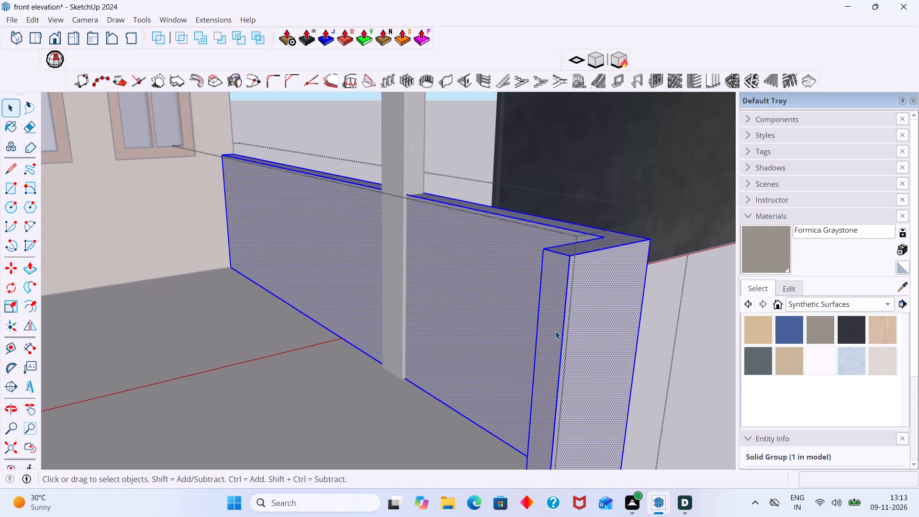
left_click(555, 331)
scroll(556, 331, "up", 2)
left_click(556, 331)
key("p")
left_click(559, 331)
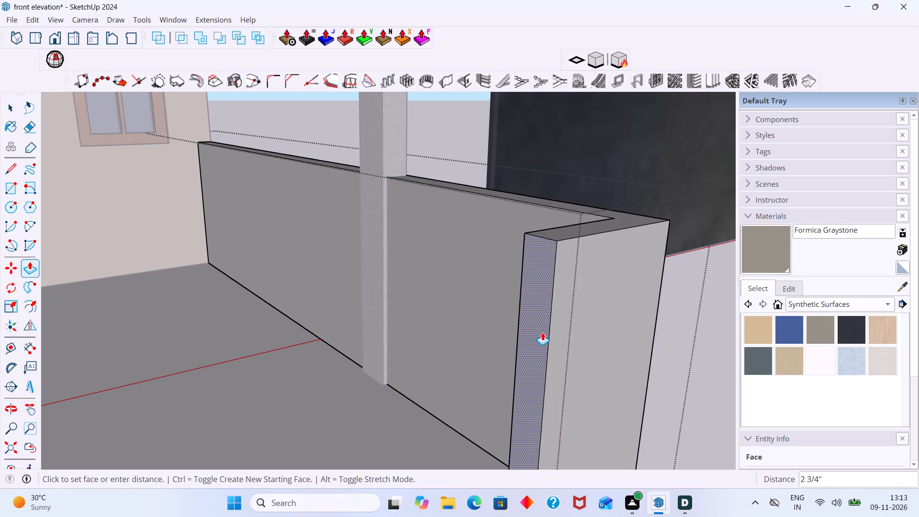
scroll(538, 335, "down", 3)
left_click(530, 339)
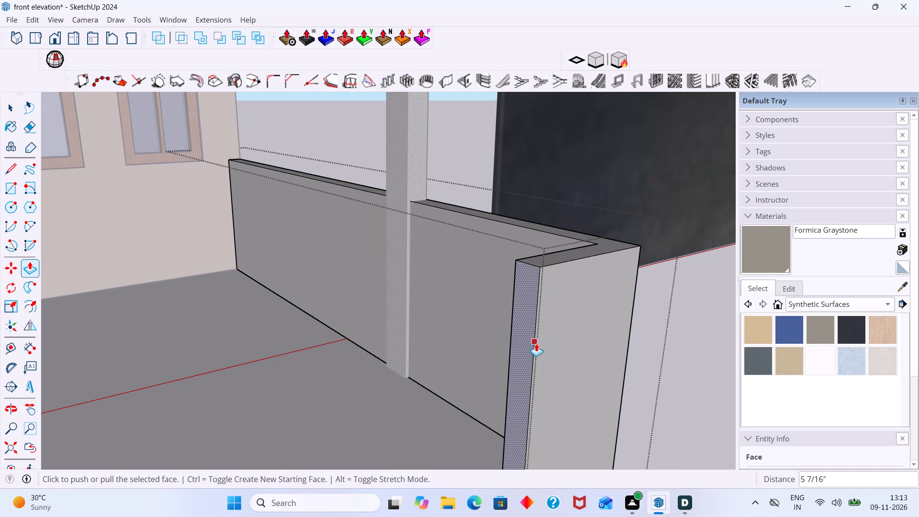
key("space")
left_click(652, 348)
scroll(650, 346, "down", 14)
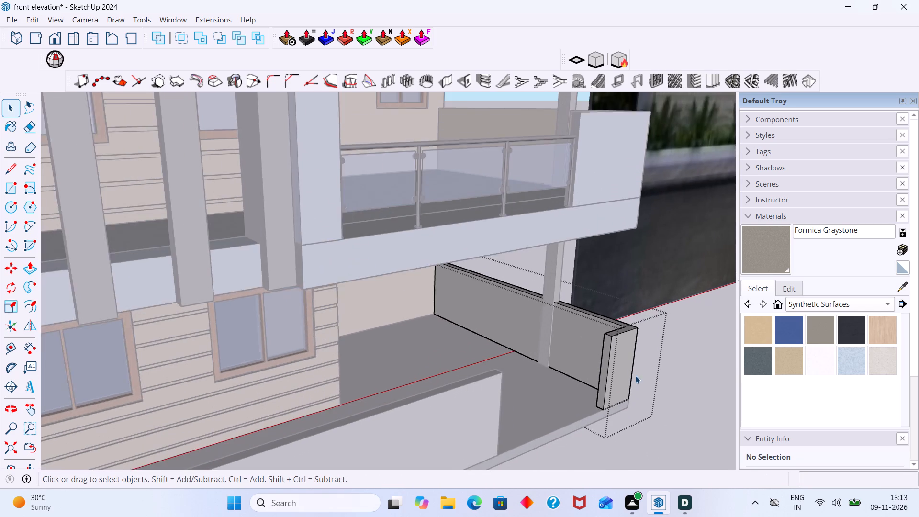
left_click(674, 380)
Examine the rebuilt front compound wall and gate opening against the reference image.
middle_click_drag(611, 370, 588, 369)
scroll(587, 368, "down", 8)
middle_click_drag(586, 357, 454, 343, "shift")
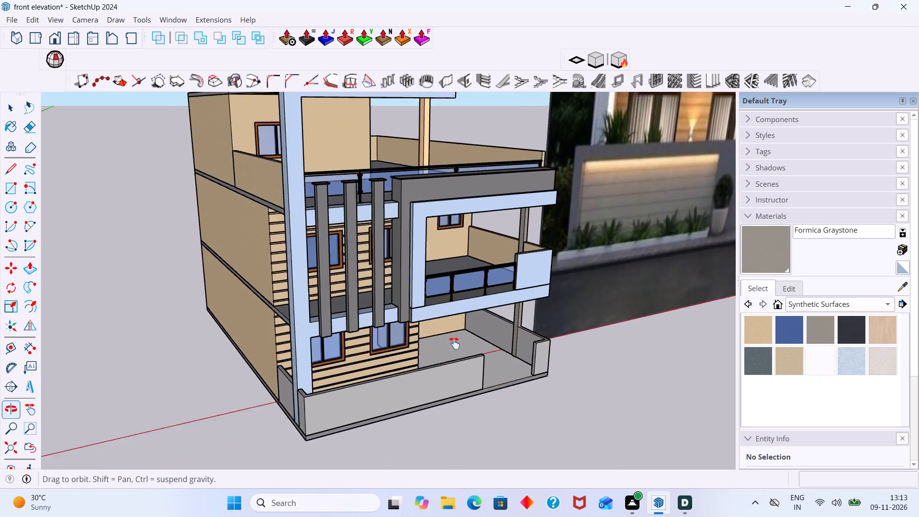
middle_click_drag(454, 343, 417, 343, "shift")
scroll(448, 342, "down", 7)
scroll(560, 298, "down", 2)
scroll(485, 321, "up", 4)
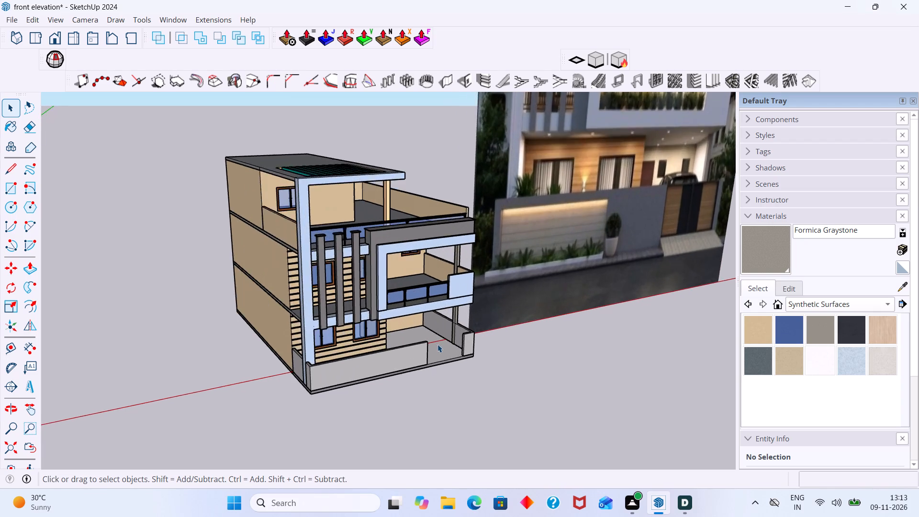
scroll(437, 344, "up", 4)
scroll(444, 345, "down", 5)
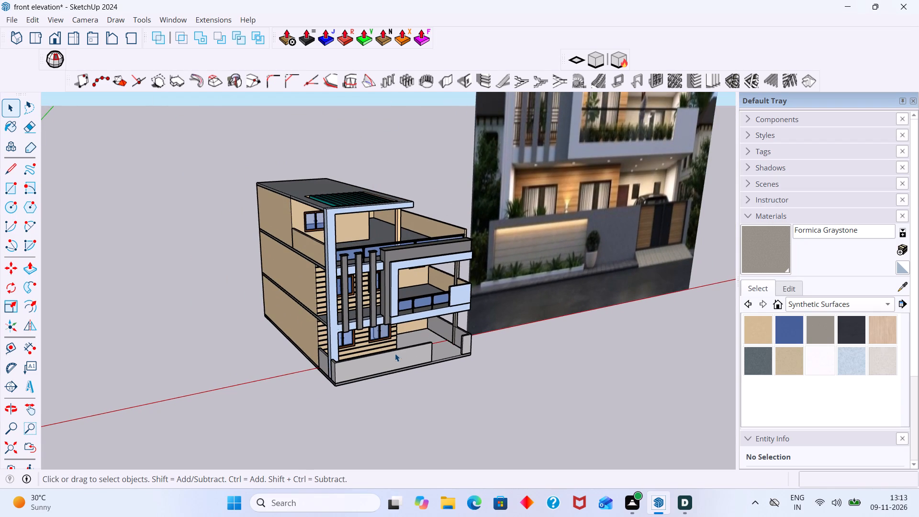
scroll(351, 365, "up", 3)
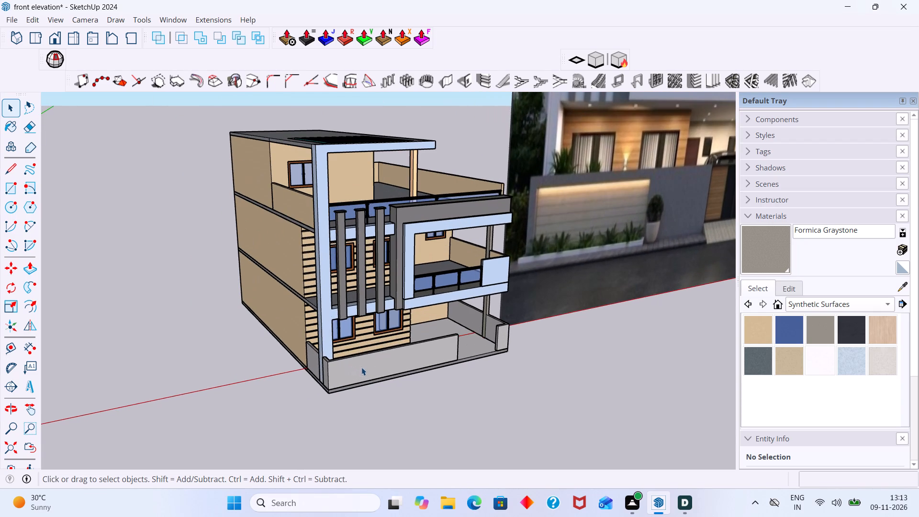
Examine the compound wall's height around the front and side of the house.
scroll(345, 358, "up", 2)
scroll(344, 356, "down", 4)
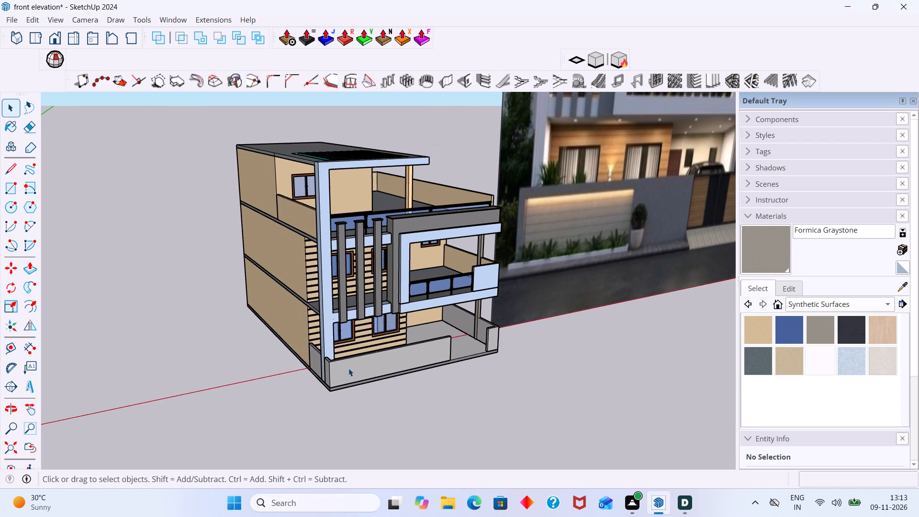
scroll(348, 368, "down", 4)
middle_click_drag(384, 363, 453, 365)
scroll(388, 374, "up", 4)
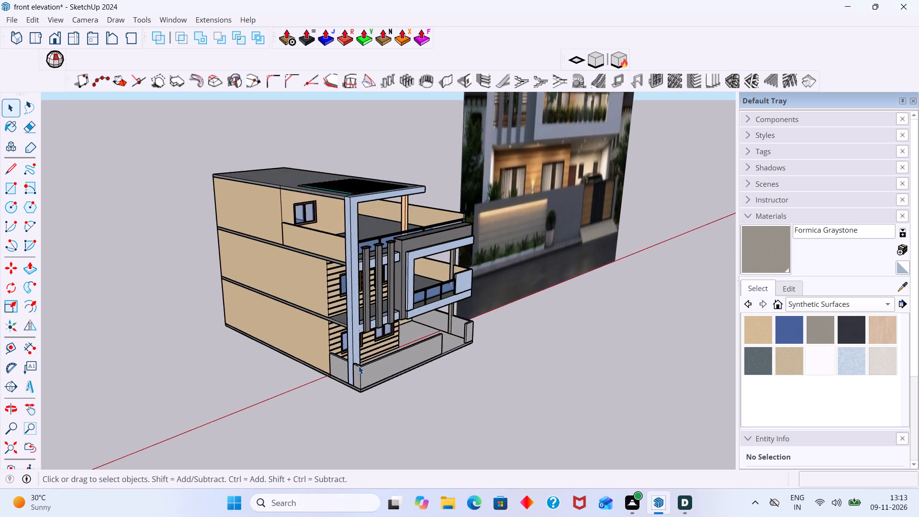
scroll(359, 366, "up", 7)
middle_click_drag(350, 360, 415, 371)
scroll(356, 355, "up", 3)
scroll(369, 356, "down", 6)
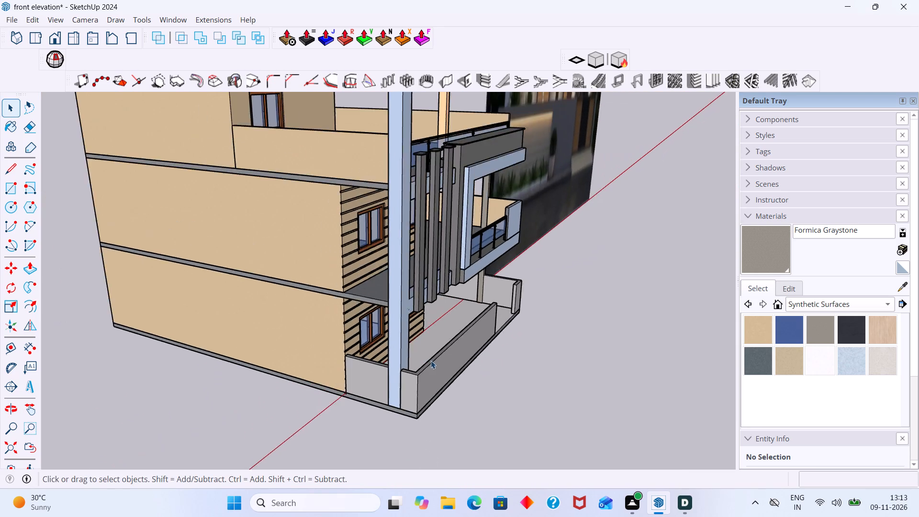
scroll(431, 360, "down", 3)
middle_click_drag(469, 356, 388, 352)
scroll(440, 335, "down", 2)
Inside its group, Push/Pull the top face of the side wall behind the tall white column up about 6 3/8".
scroll(381, 357, "up", 6)
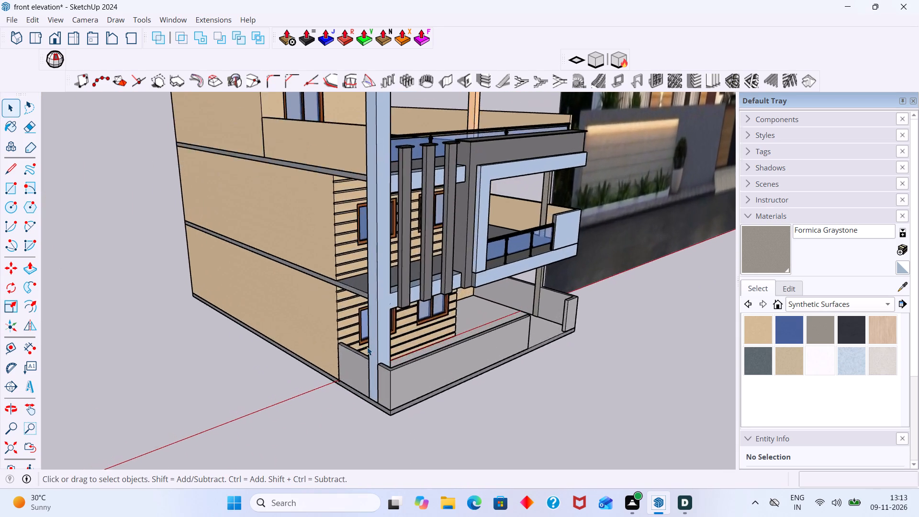
scroll(367, 347, "up", 17)
left_click(356, 362)
scroll(355, 363, "up", 3)
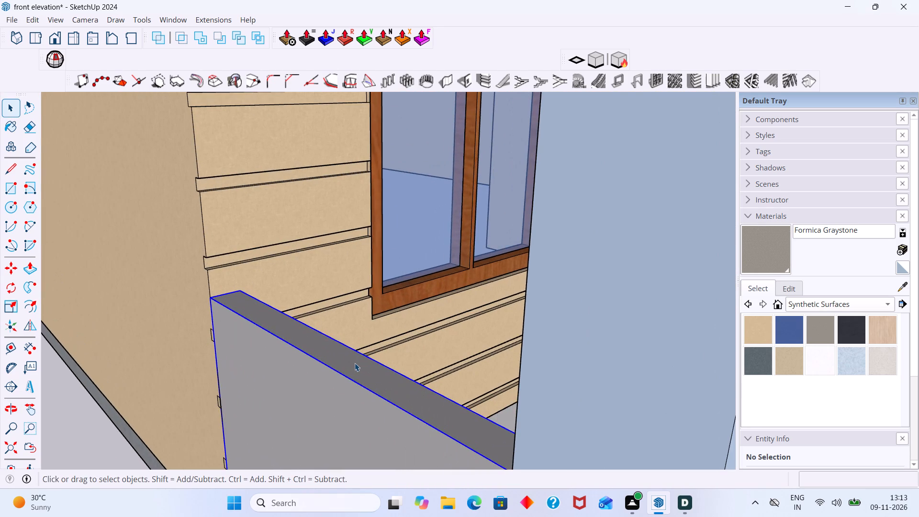
double_click(355, 363)
left_click(356, 363)
key("p")
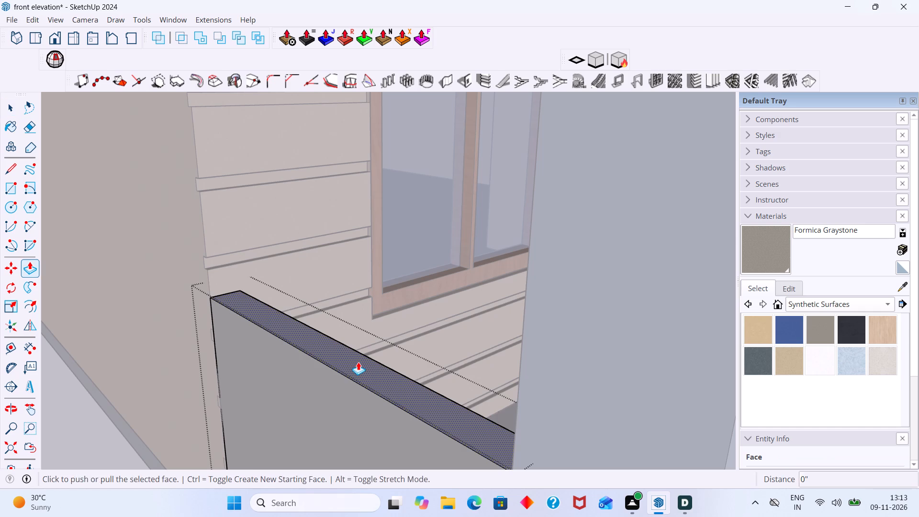
left_click(358, 362)
scroll(355, 303, "down", 6)
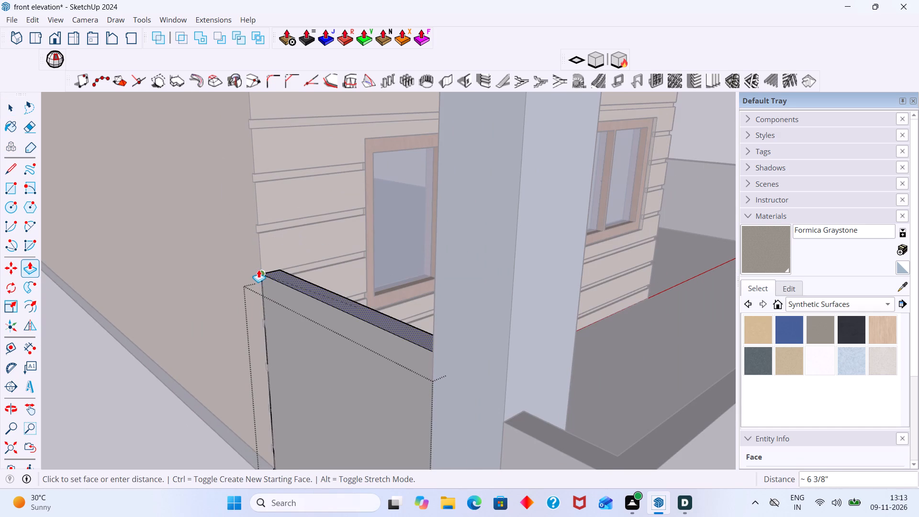
left_click(258, 269)
key("space")
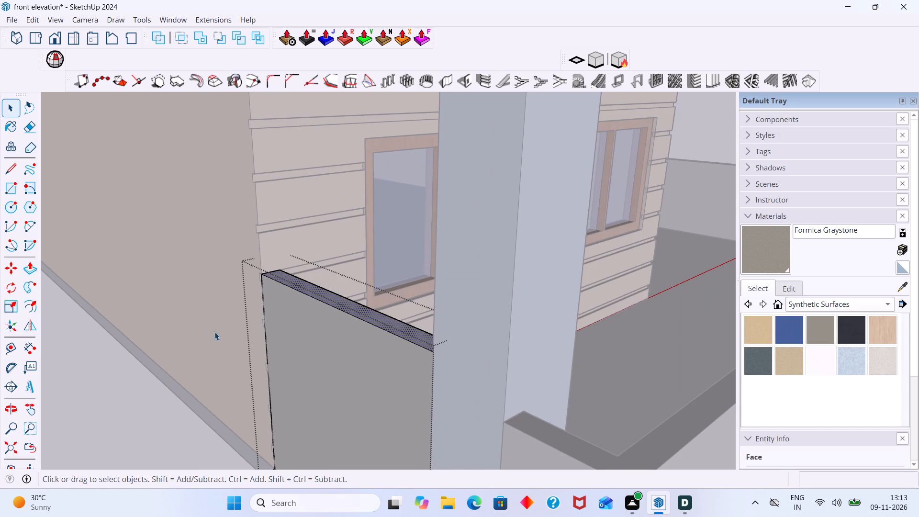
left_click(142, 429)
Raise the top face of the long front compound wall by the same Push/Pull distance, about 6 3/8".
scroll(243, 384, "down", 11)
middle_click_drag(444, 402, 398, 400)
scroll(370, 391, "up", 8)
left_click(351, 394)
double_click(352, 394)
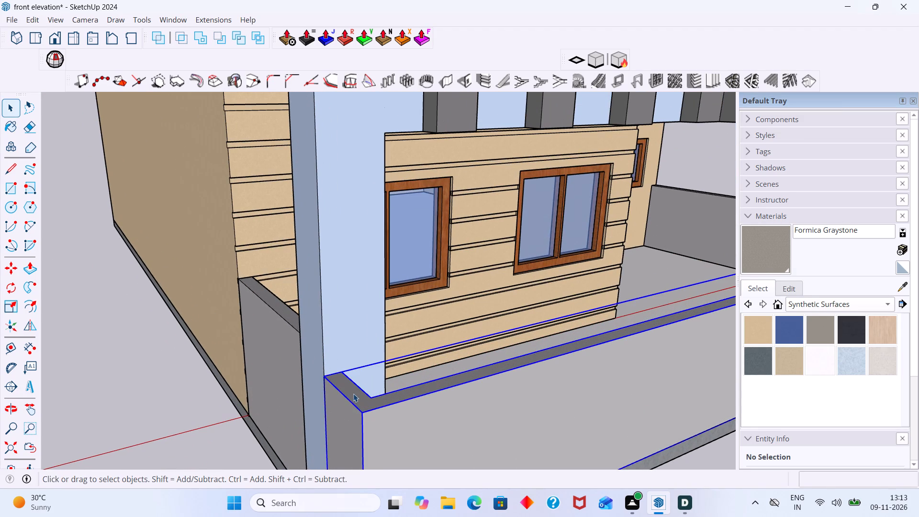
double_click(356, 393)
left_click(356, 393)
scroll(356, 393, "up", 1)
left_click(356, 393)
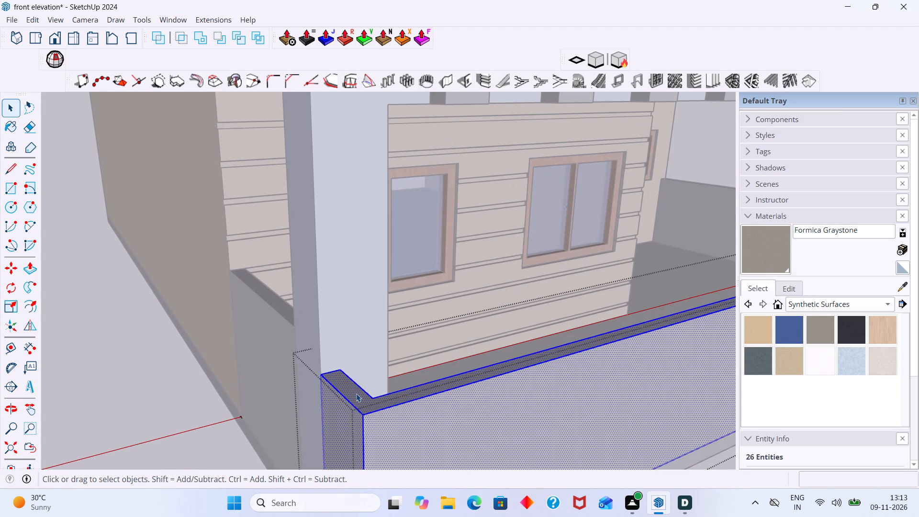
key("p")
double_click(357, 393)
key("space")
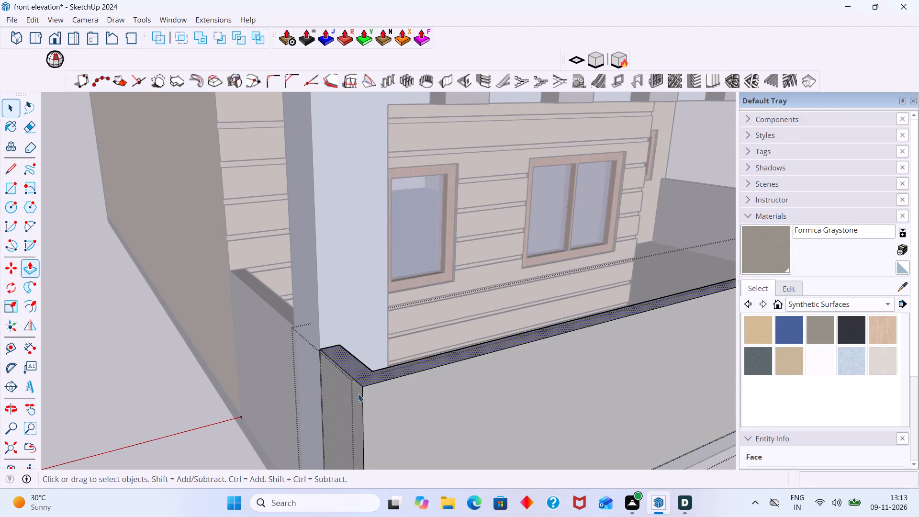
scroll(370, 400, "down", 13)
left_click(608, 456)
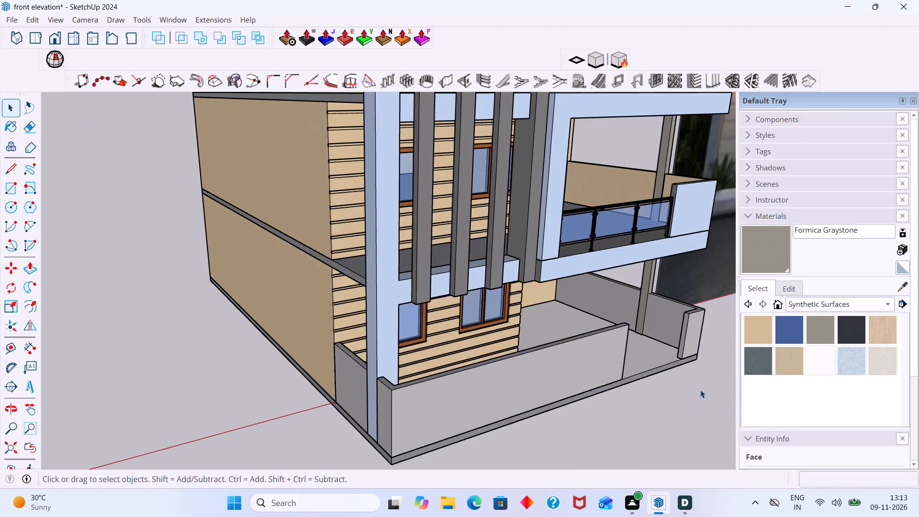
Raise the top face of the gate-side wall and its short return by the same Push/Pull distance, about 6 3/8".
middle_click_drag(668, 365, 548, 379)
middle_click_drag(590, 378, 462, 320, "shift")
middle_click_drag(594, 283, 589, 278)
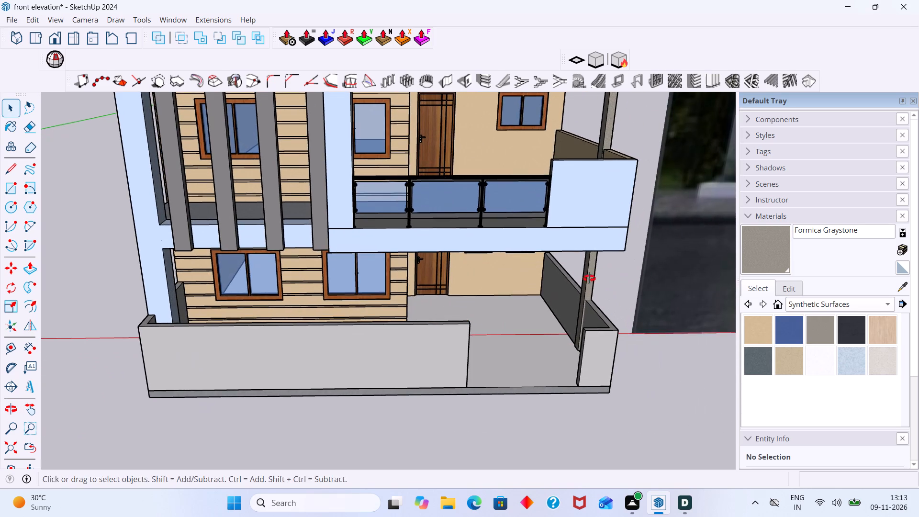
middle_click_drag(589, 278, 581, 268)
scroll(590, 315, "up", 8)
left_click(616, 323)
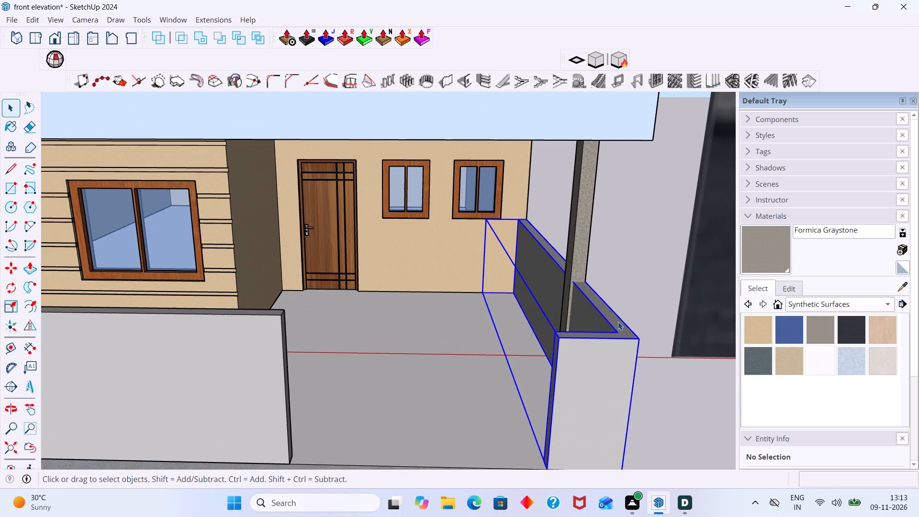
double_click(618, 322)
left_click(619, 327)
key("p")
double_click(619, 327)
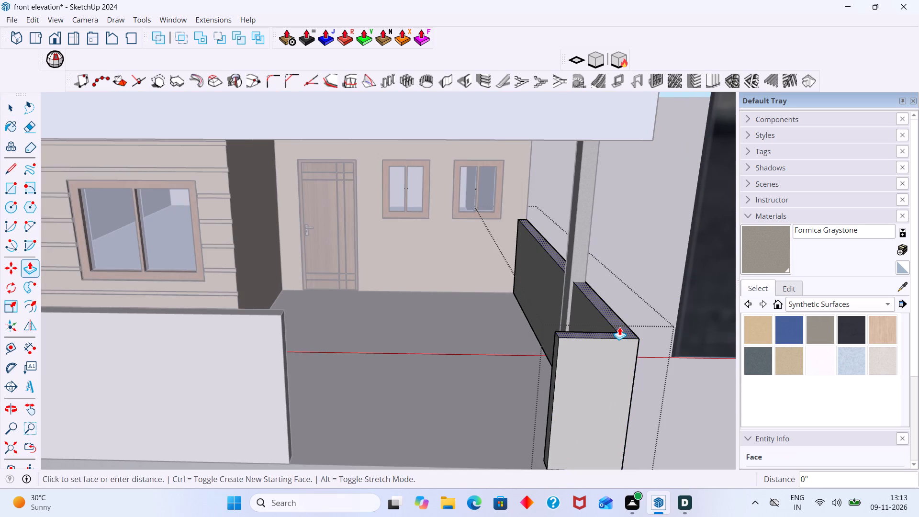
key("space")
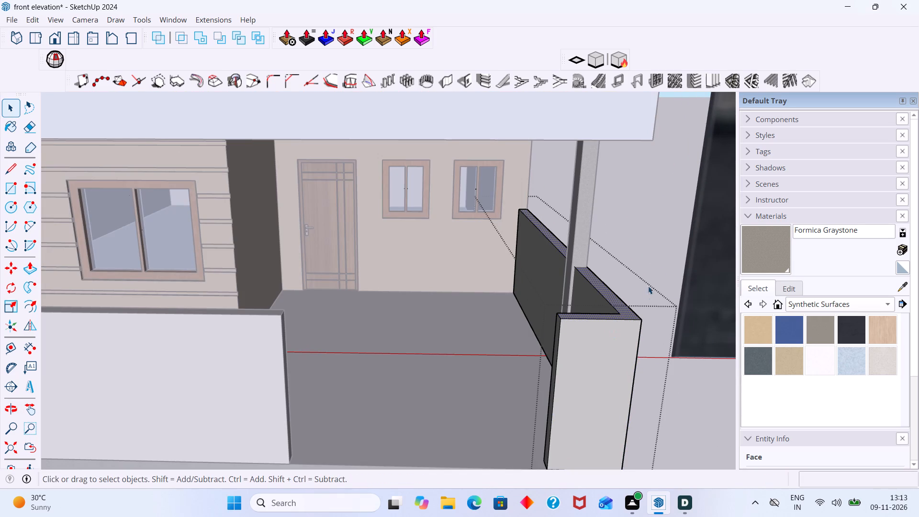
left_click(658, 263)
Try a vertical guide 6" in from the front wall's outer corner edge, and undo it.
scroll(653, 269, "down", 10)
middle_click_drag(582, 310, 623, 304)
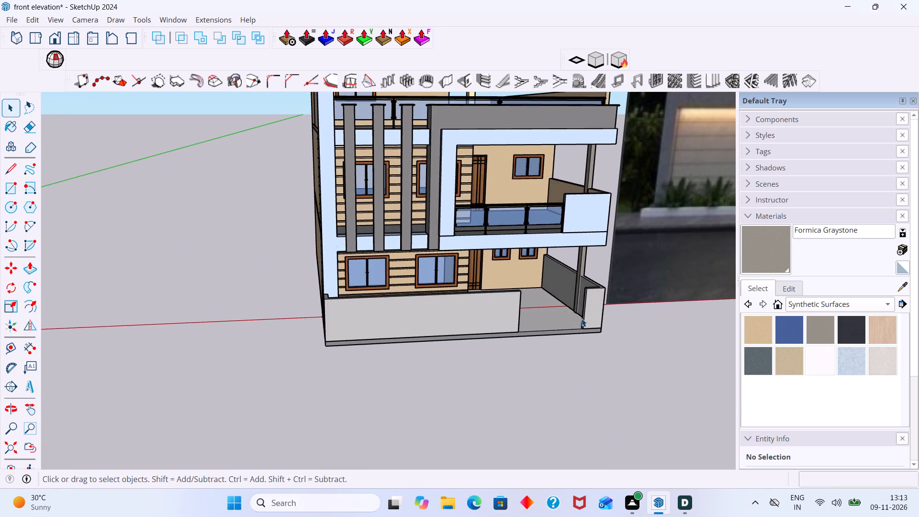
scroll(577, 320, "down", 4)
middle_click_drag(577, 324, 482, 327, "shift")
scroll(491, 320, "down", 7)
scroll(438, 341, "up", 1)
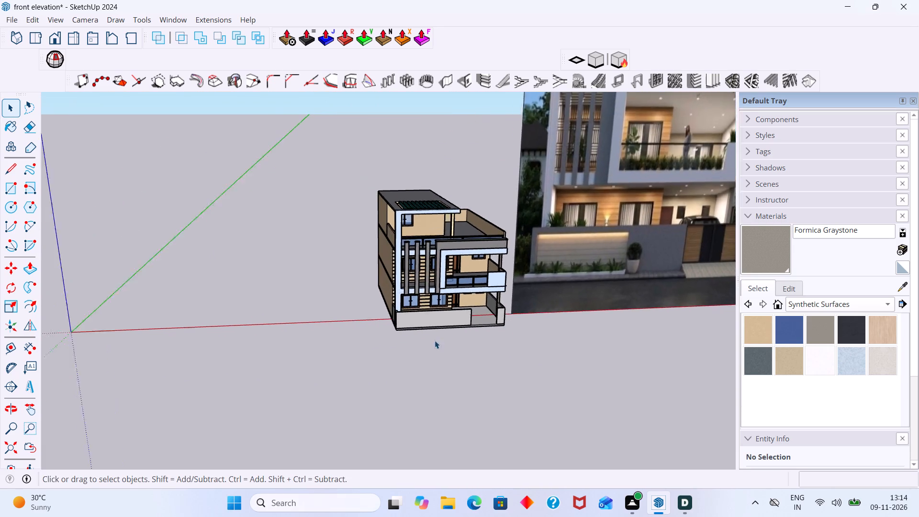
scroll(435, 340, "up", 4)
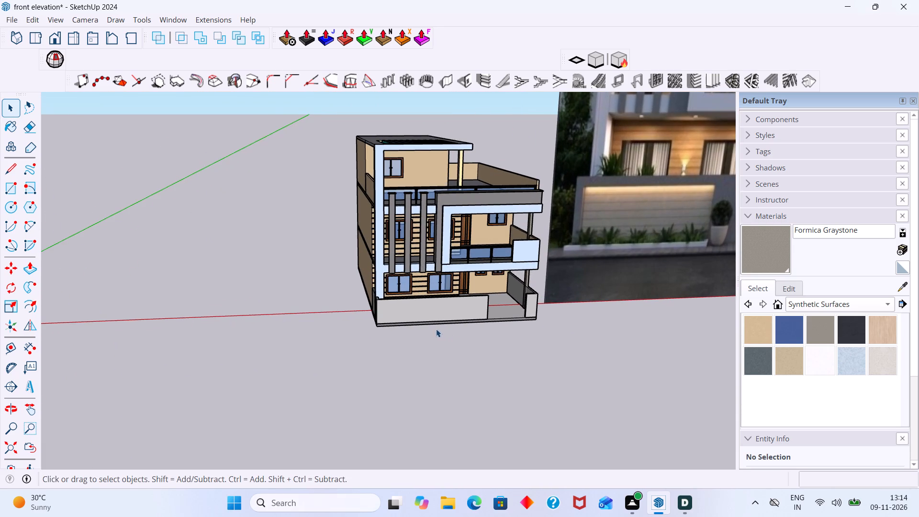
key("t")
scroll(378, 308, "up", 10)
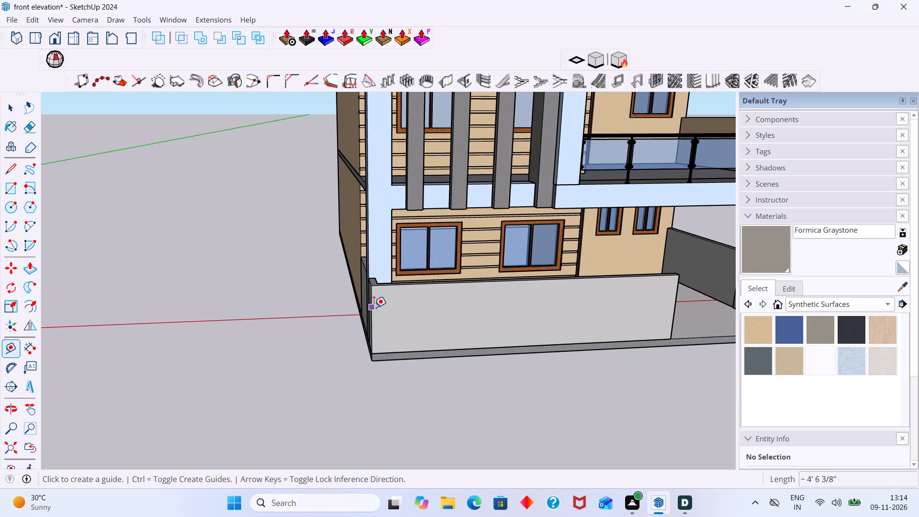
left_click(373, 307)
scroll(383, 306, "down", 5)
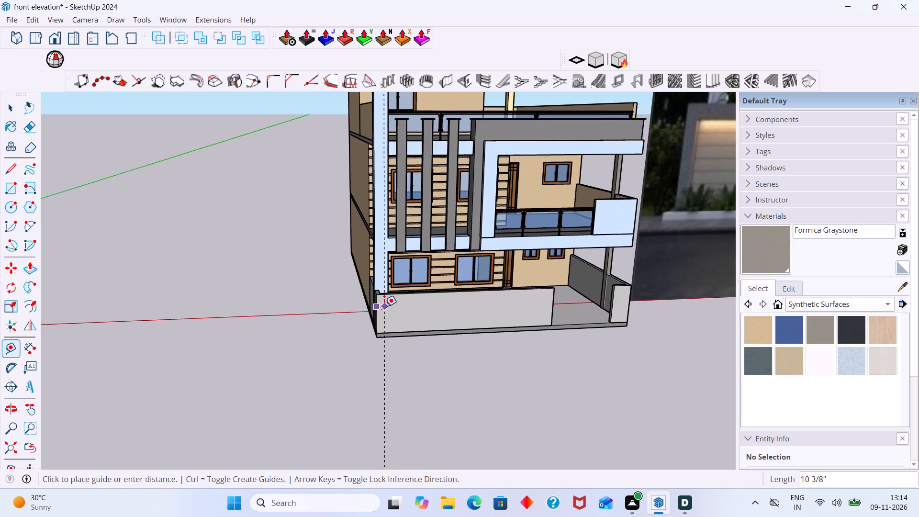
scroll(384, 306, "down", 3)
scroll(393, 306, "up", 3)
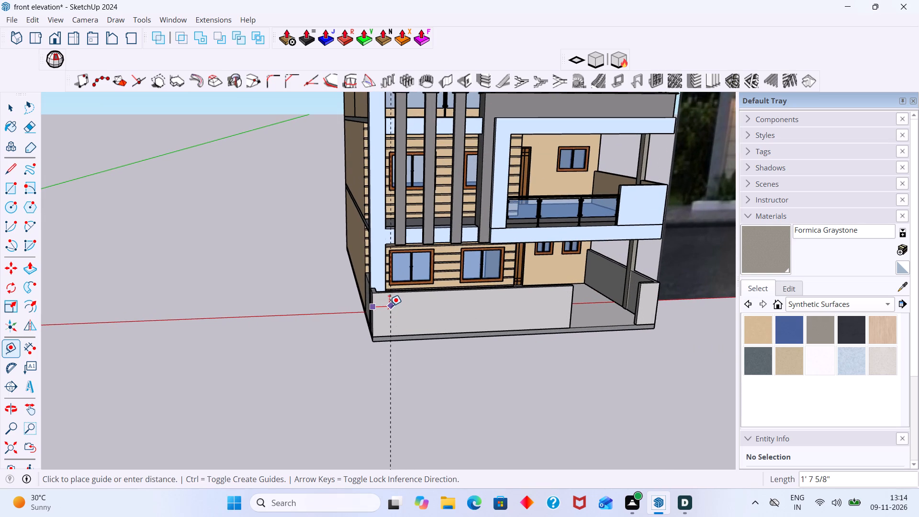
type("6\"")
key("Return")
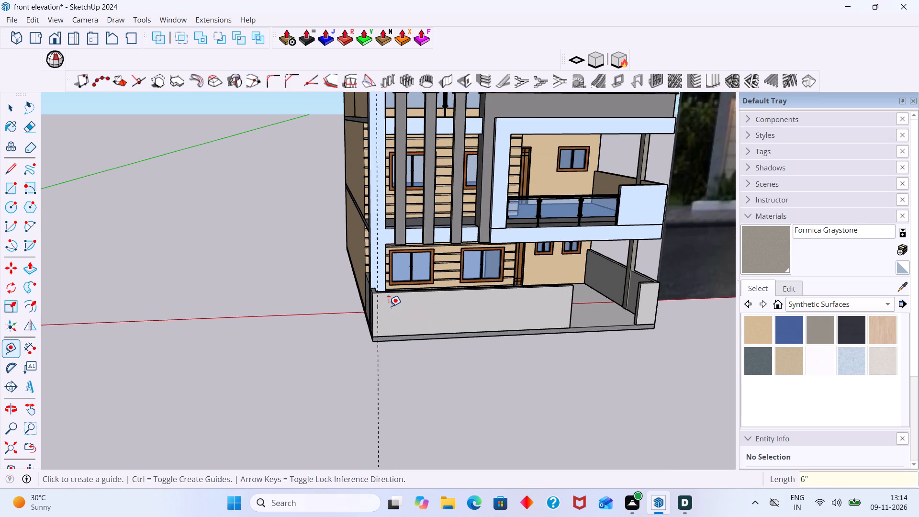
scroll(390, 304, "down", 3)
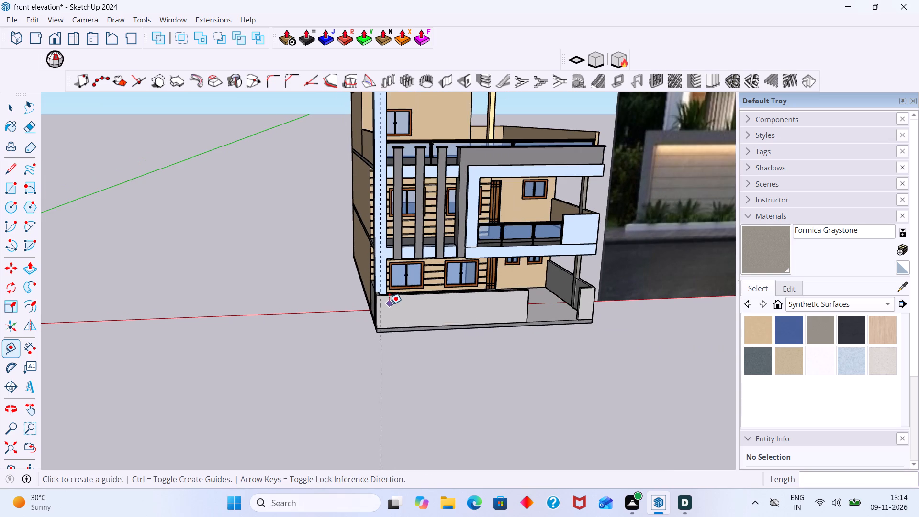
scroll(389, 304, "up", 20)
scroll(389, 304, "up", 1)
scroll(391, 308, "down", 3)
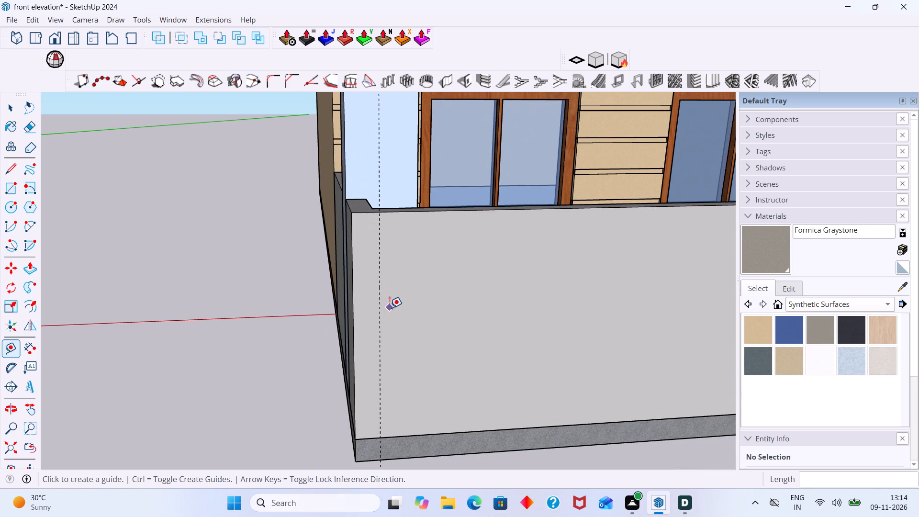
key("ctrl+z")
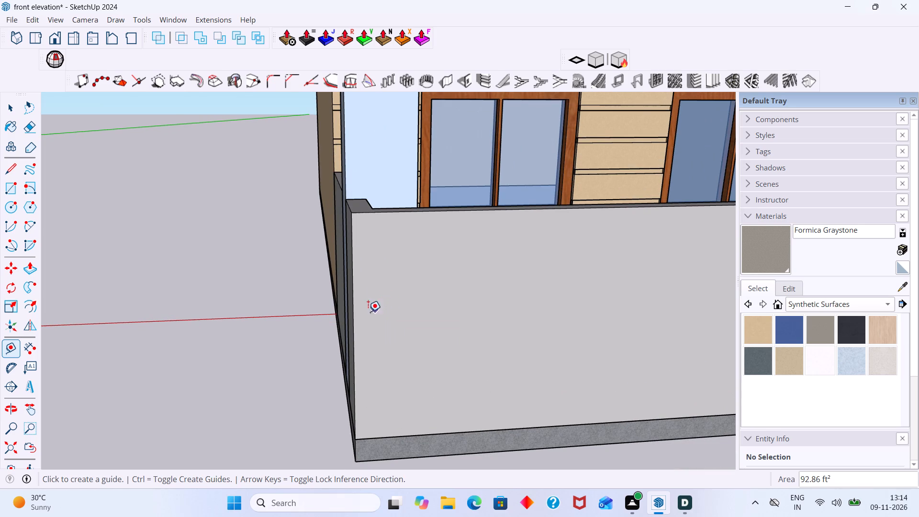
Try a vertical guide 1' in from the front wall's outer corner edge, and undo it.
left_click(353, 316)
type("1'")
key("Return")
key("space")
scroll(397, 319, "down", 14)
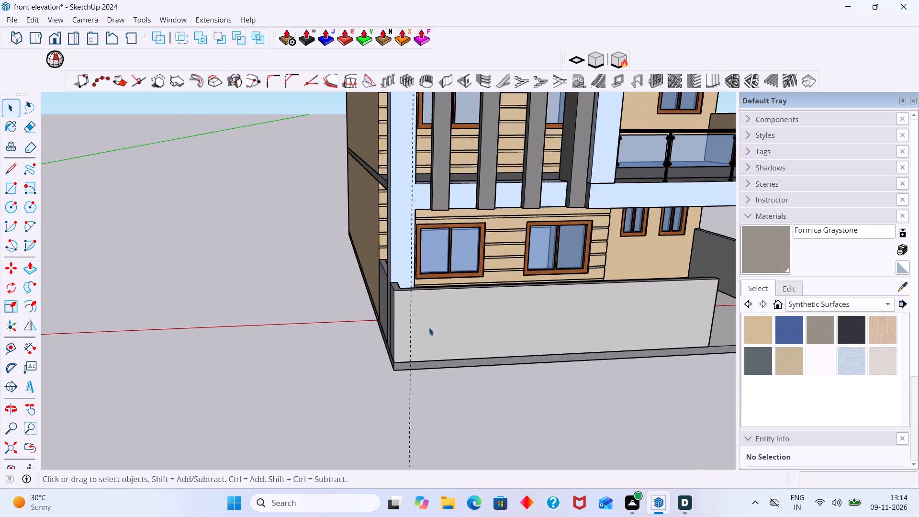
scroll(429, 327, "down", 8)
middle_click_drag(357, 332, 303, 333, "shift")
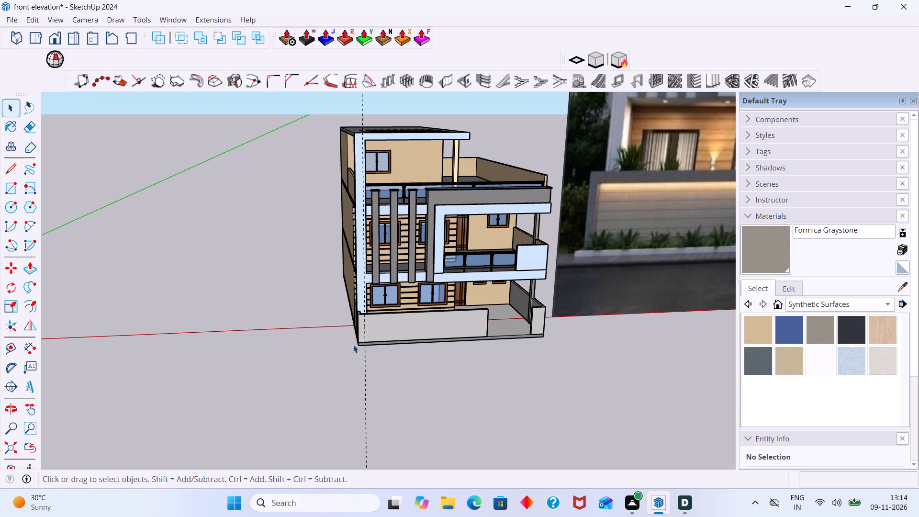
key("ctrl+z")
Place a vertical guide 6" in from the front wall's outer corner edge, away from the gate opening.
scroll(357, 334, "up", 2)
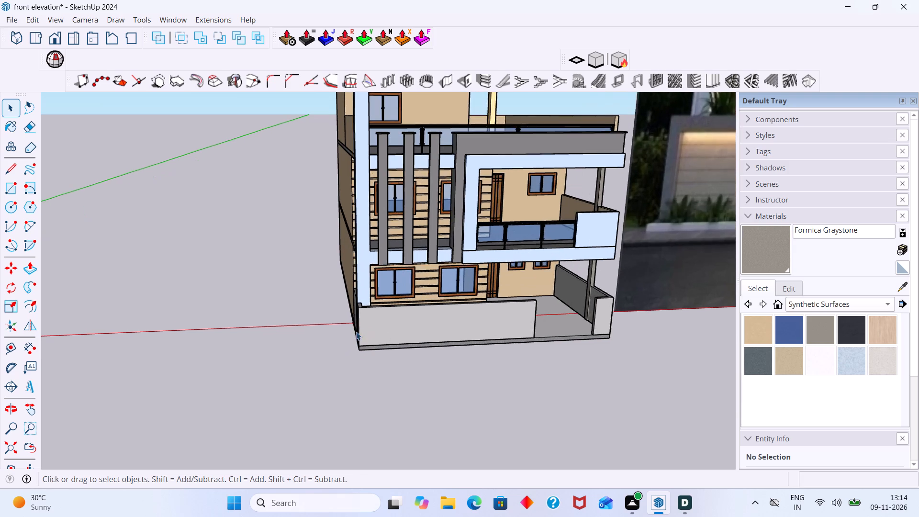
scroll(356, 332, "up", 2)
key("t")
scroll(357, 330, "up", 4)
left_click(358, 326)
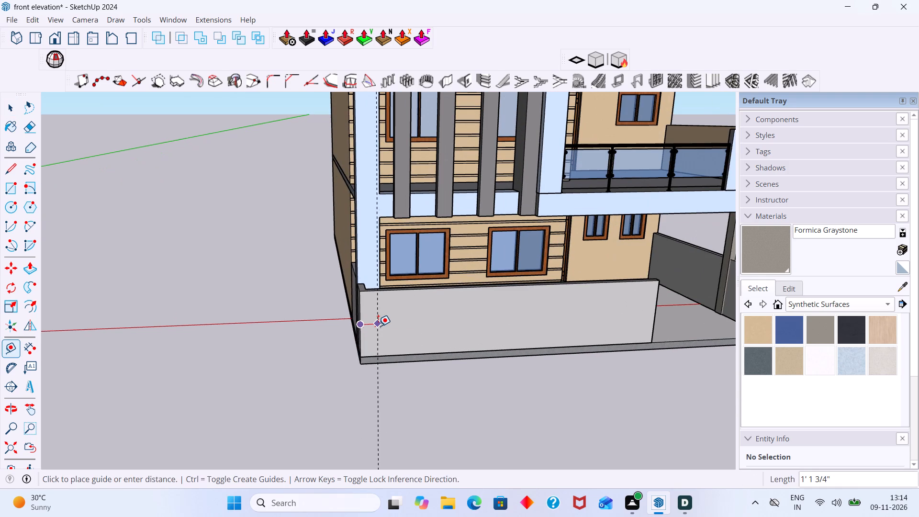
type("6\"")
key("Return")
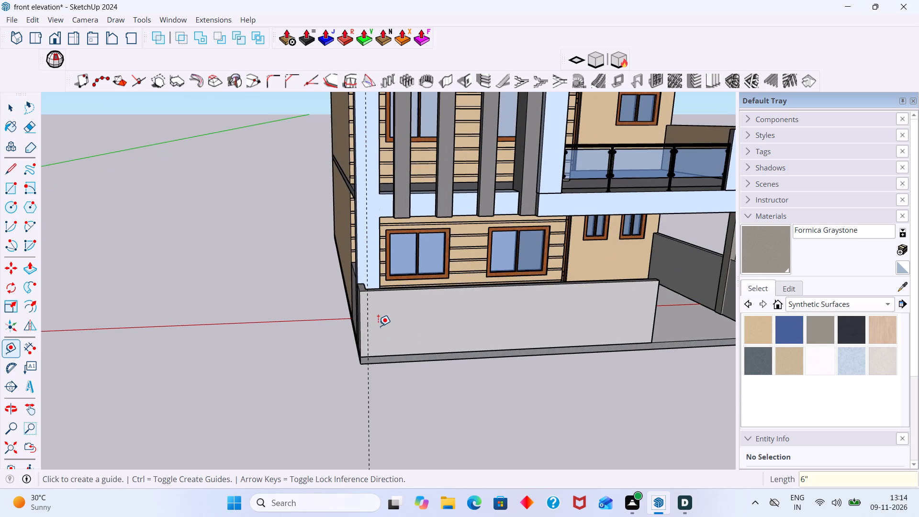
key("space")
scroll(406, 319, "down", 12)
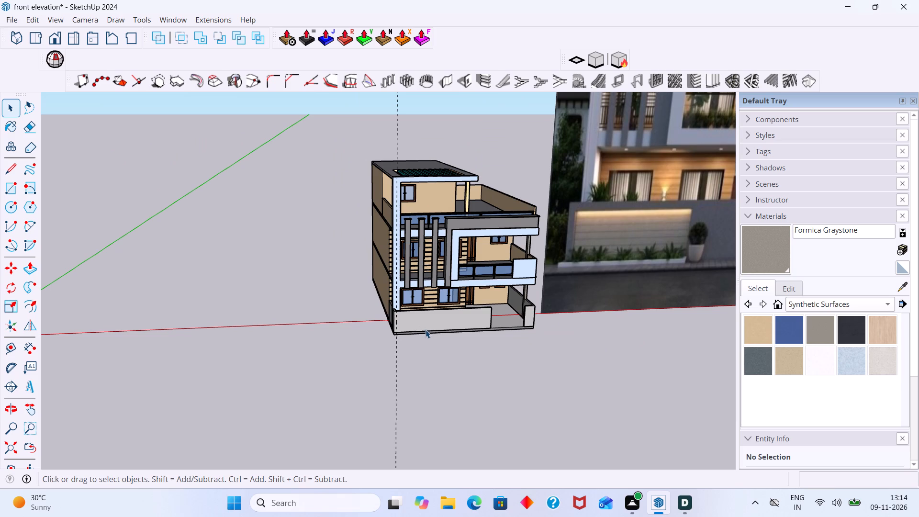
Place a horizontal guide 6" below the top edge of the long front compound wall.
key("t")
scroll(421, 325, "up", 7)
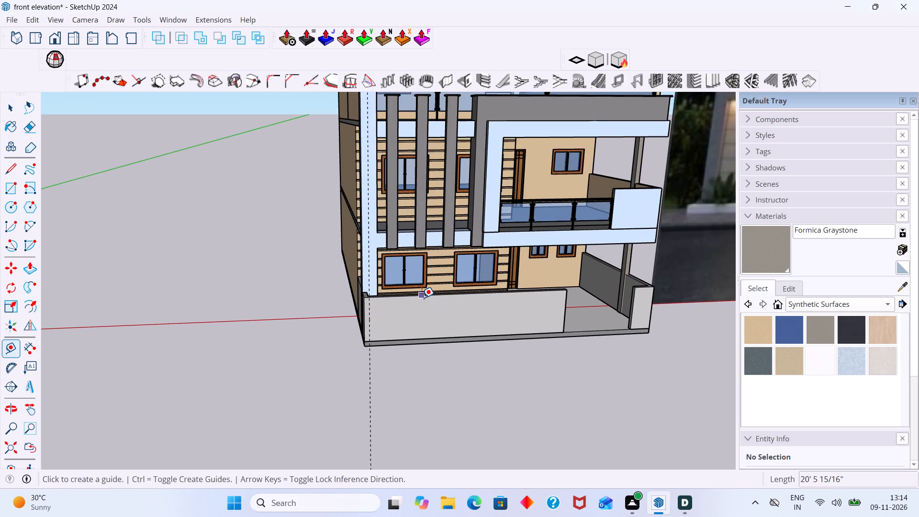
left_click(422, 298)
type("6\"")
key("Return")
key("space")
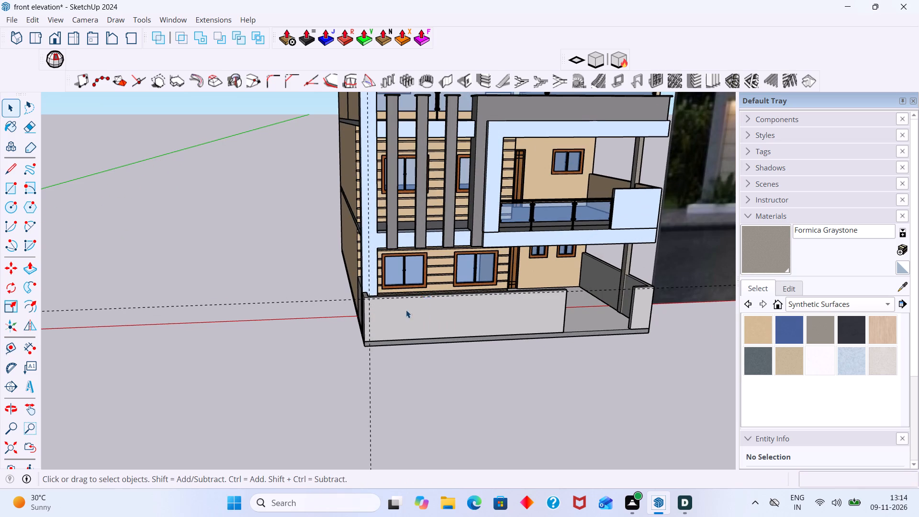
scroll(400, 298, "up", 20)
scroll(400, 298, "up", 8)
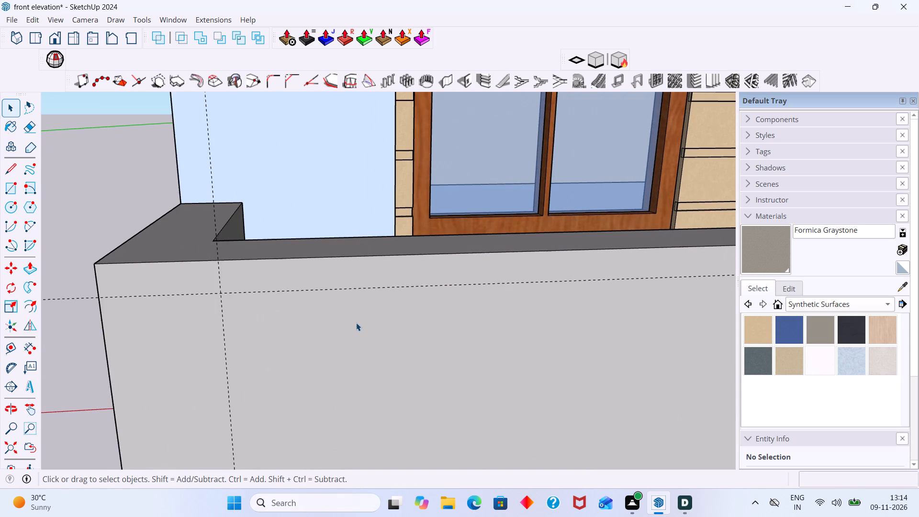
Undo the last horizontal guide and place a new one 6" below the top edge of the long front compound wall.
middle_click_drag(341, 311, 347, 257)
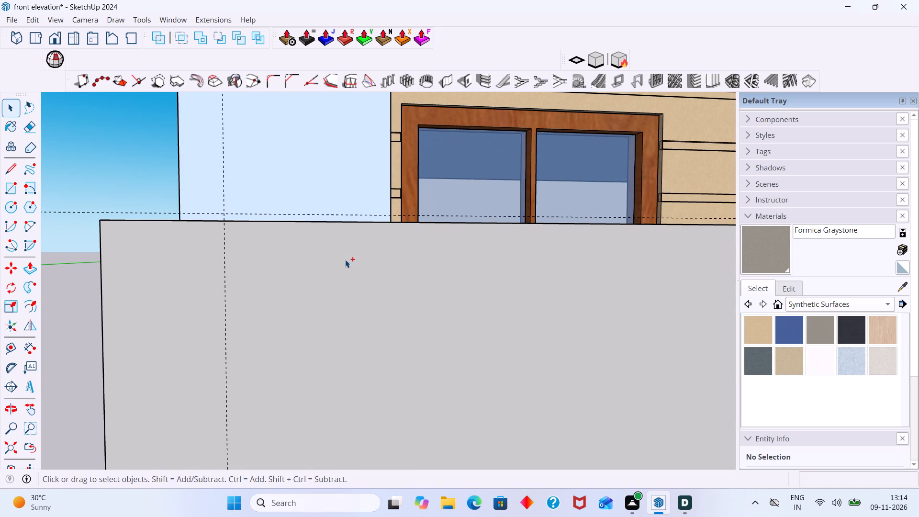
key("ctrl+z")
scroll(339, 264, "down", 4)
key("t")
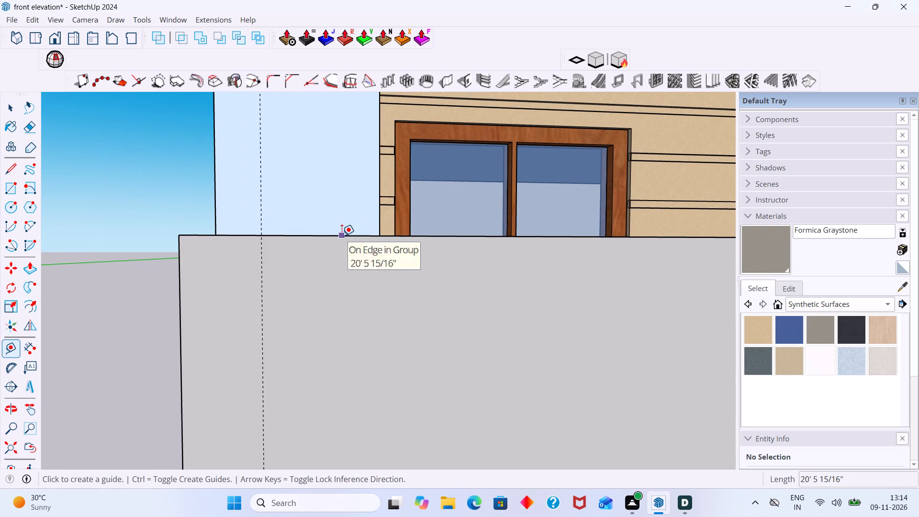
left_click(342, 236)
key("Up")
key("6")
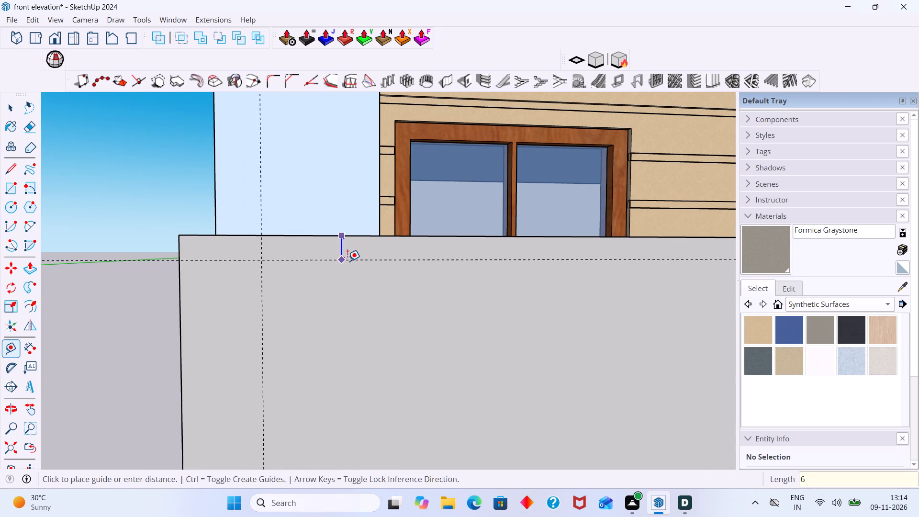
key("shift+quotedbl")
key("Return")
key("space")
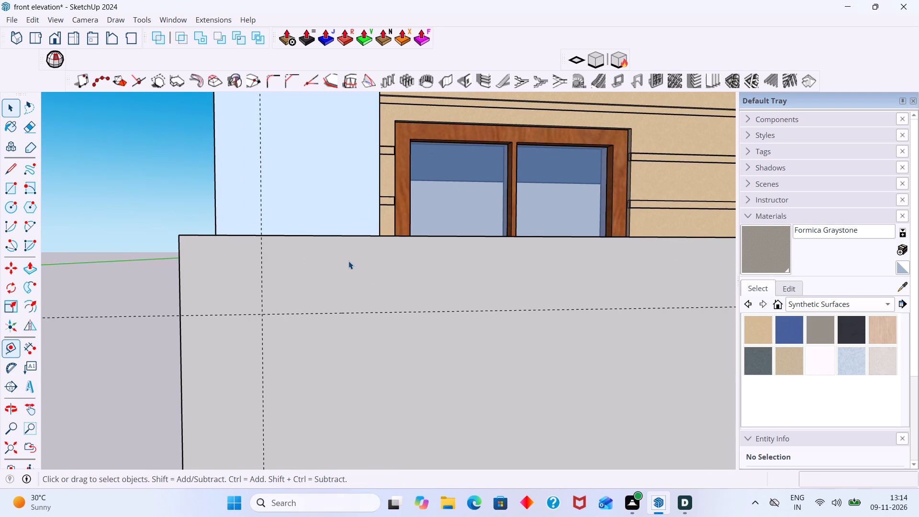
Place a vertical guide on the long front compound wall, about 11' 1 1/2" in from its gate-side edge.
scroll(343, 282, "down", 20)
scroll(343, 282, "down", 4)
middle_click_drag(531, 352, 531, 388)
scroll(538, 388, "down", 2)
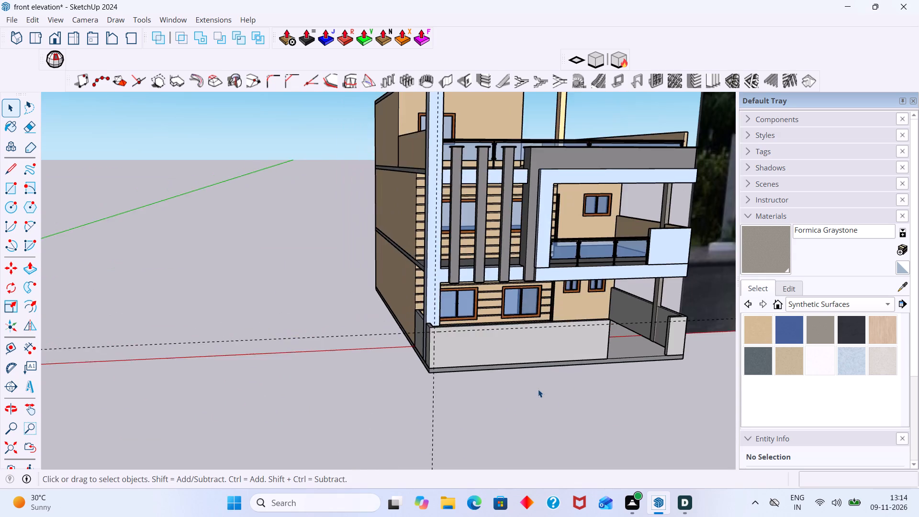
scroll(538, 389, "down", 11)
middle_click_drag(501, 369, 363, 356, "shift")
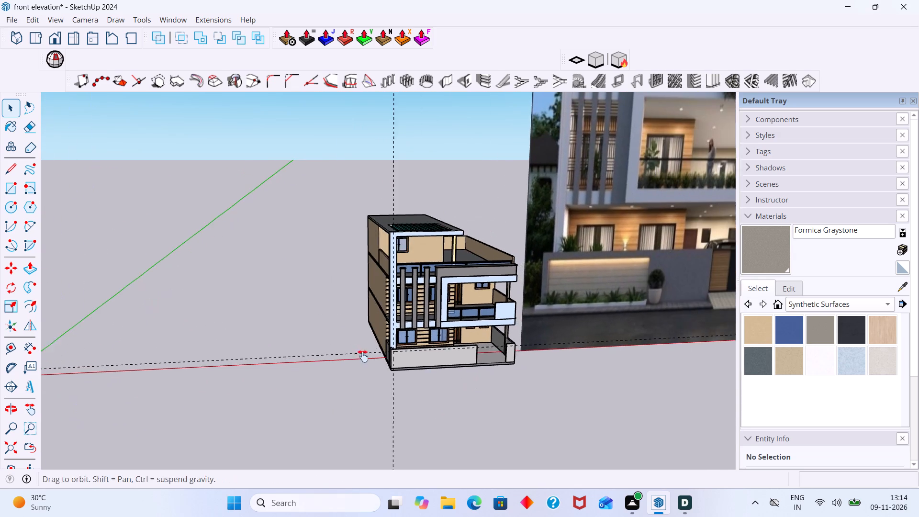
middle_click_drag(363, 356, 358, 356, "shift")
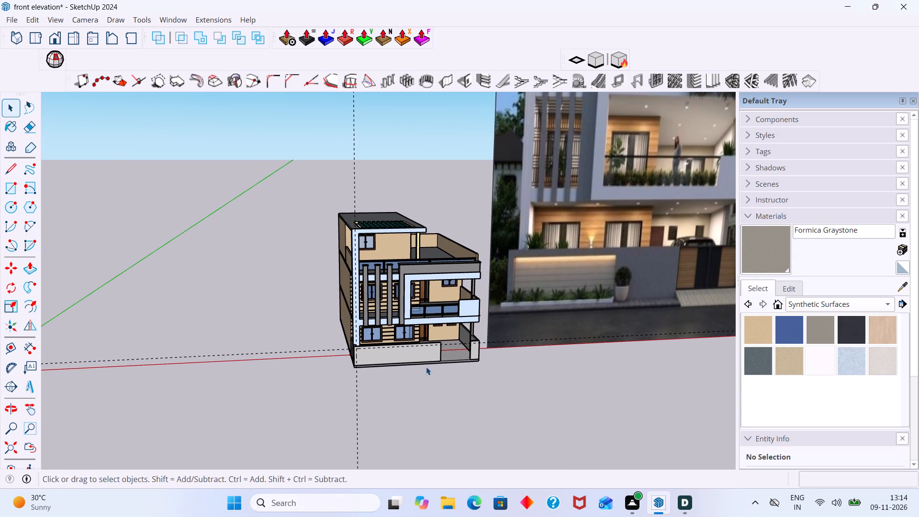
key("t")
scroll(439, 366, "up", 5)
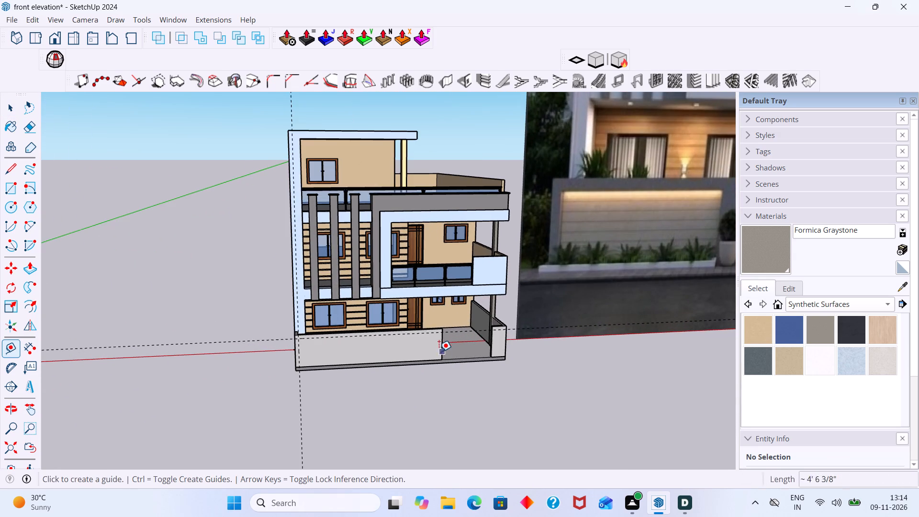
left_click(441, 346)
scroll(402, 349, "down", 2)
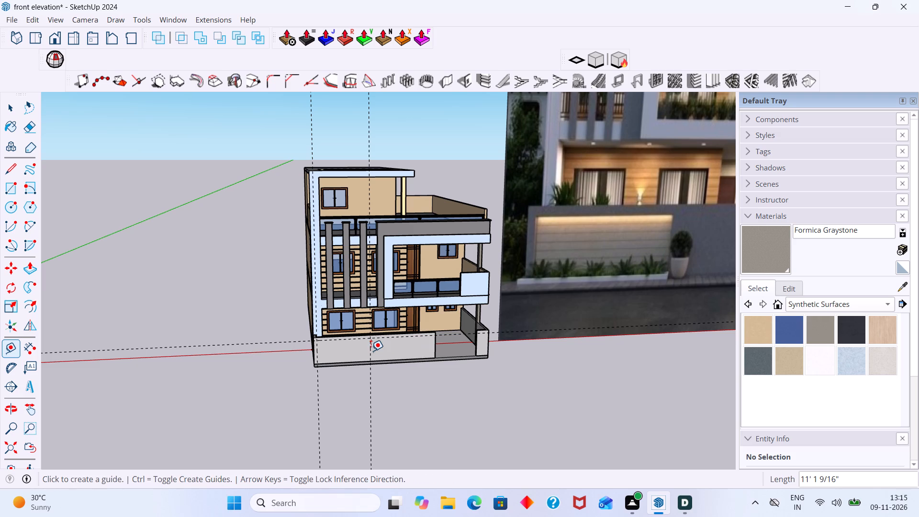
key("space")
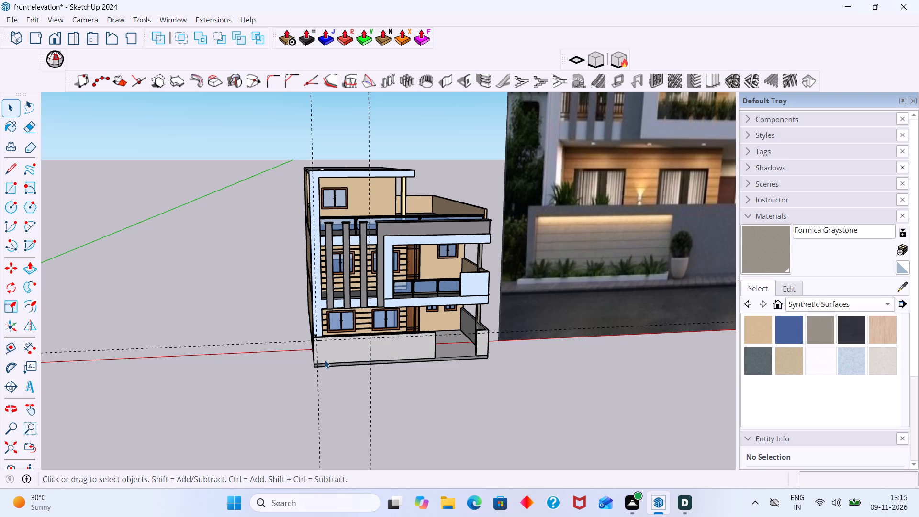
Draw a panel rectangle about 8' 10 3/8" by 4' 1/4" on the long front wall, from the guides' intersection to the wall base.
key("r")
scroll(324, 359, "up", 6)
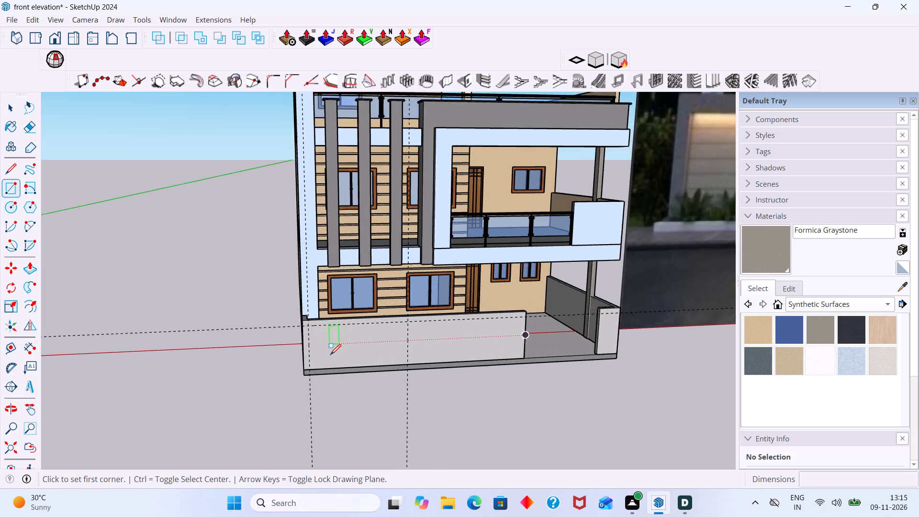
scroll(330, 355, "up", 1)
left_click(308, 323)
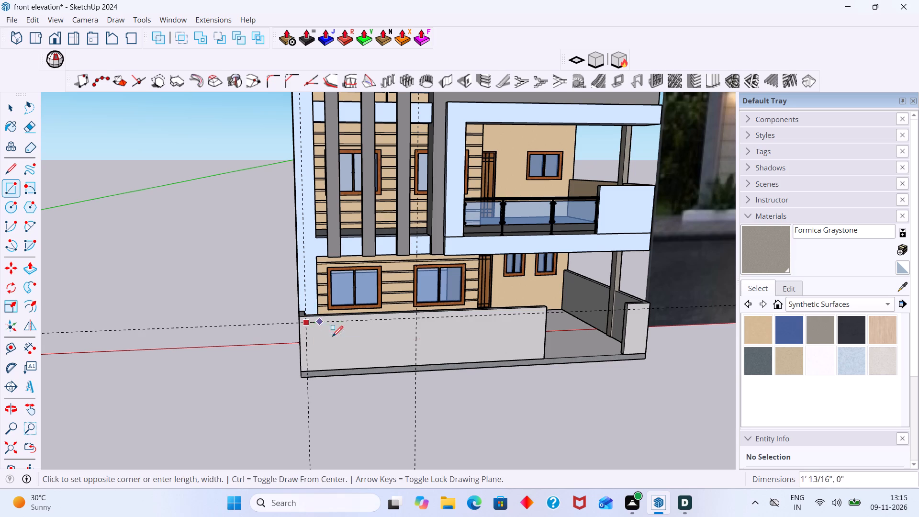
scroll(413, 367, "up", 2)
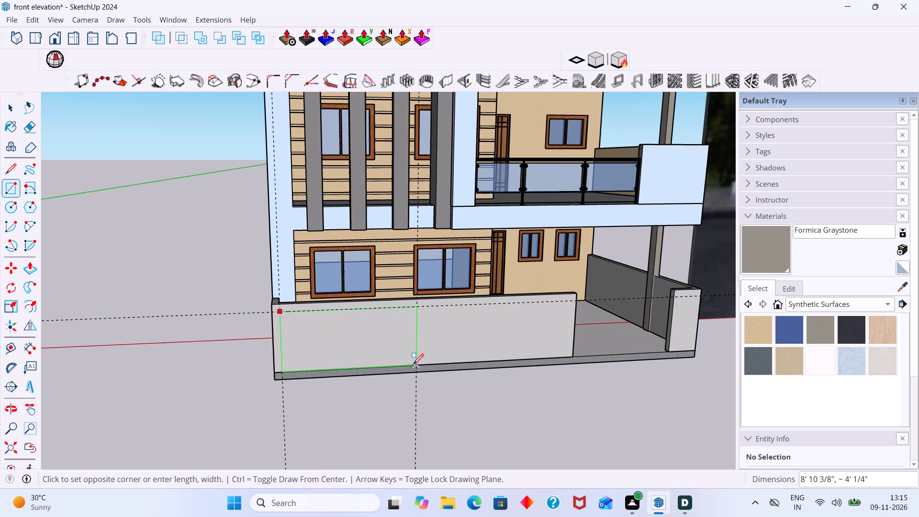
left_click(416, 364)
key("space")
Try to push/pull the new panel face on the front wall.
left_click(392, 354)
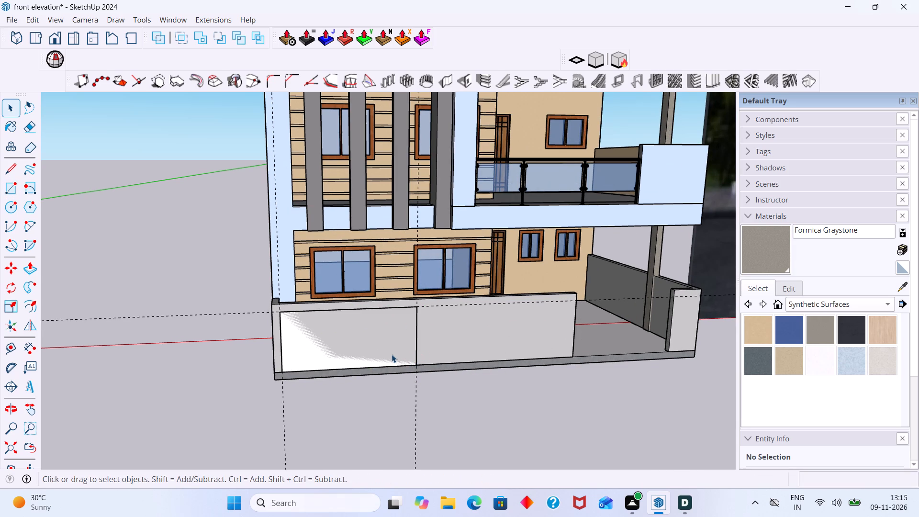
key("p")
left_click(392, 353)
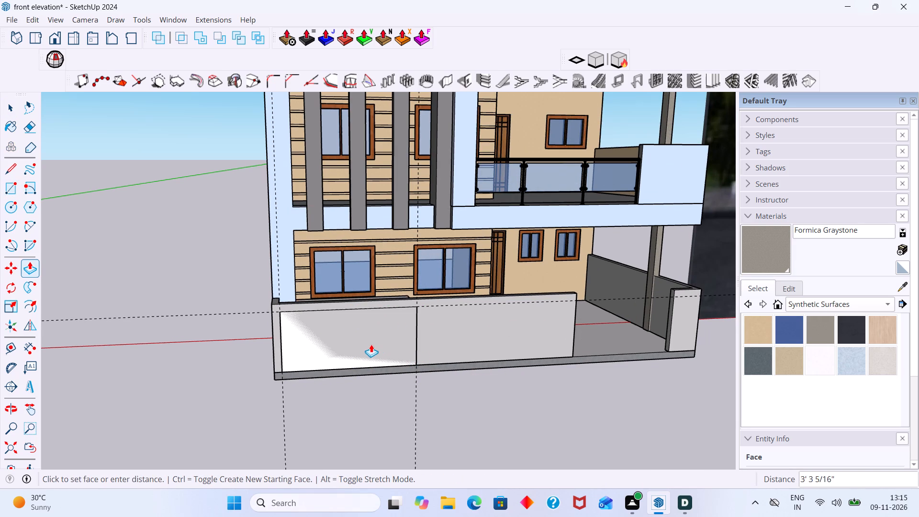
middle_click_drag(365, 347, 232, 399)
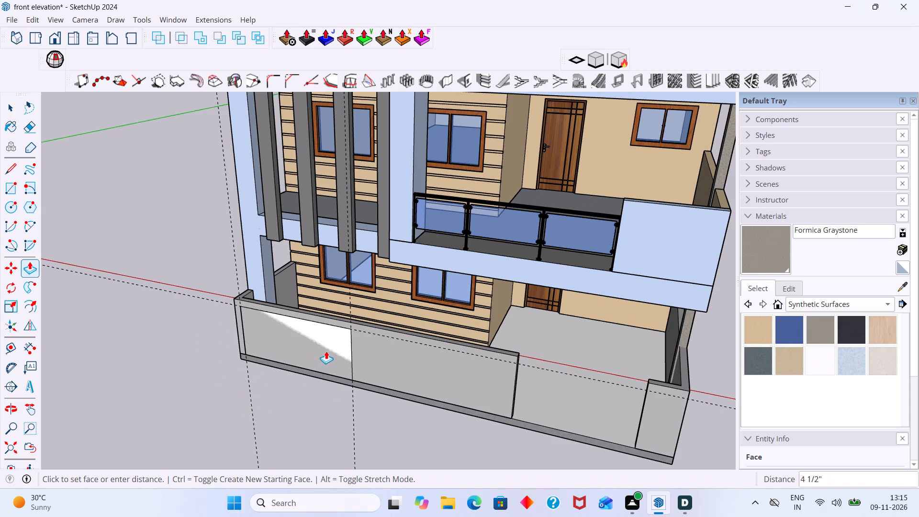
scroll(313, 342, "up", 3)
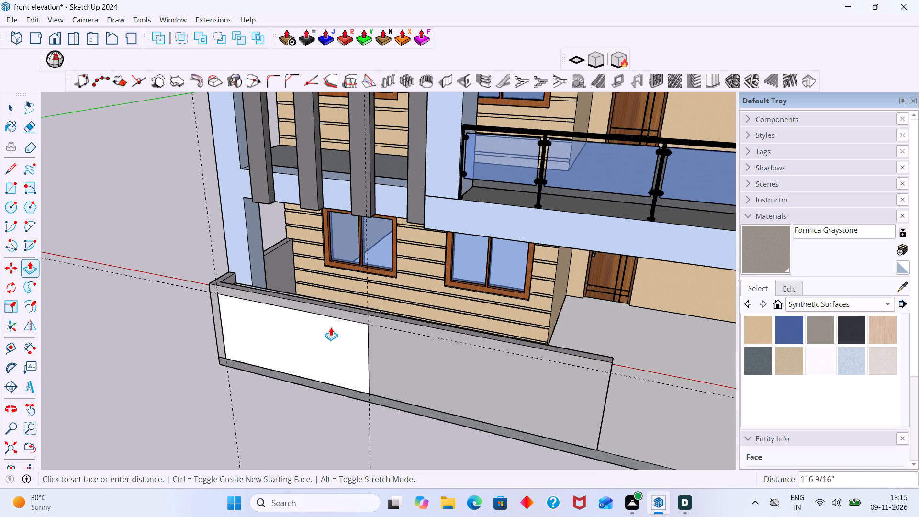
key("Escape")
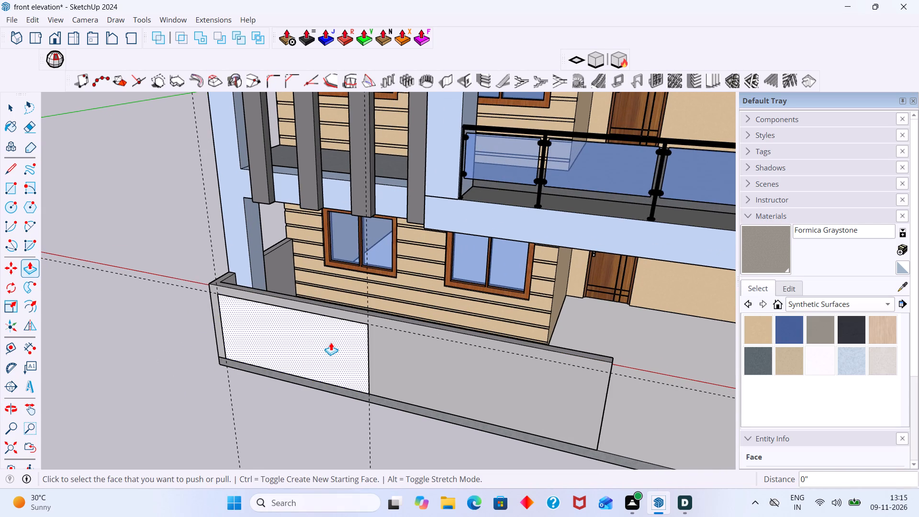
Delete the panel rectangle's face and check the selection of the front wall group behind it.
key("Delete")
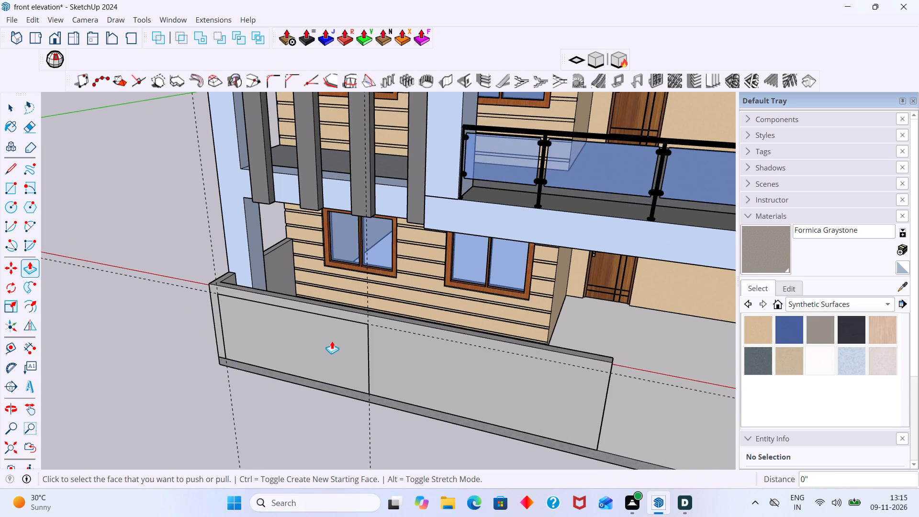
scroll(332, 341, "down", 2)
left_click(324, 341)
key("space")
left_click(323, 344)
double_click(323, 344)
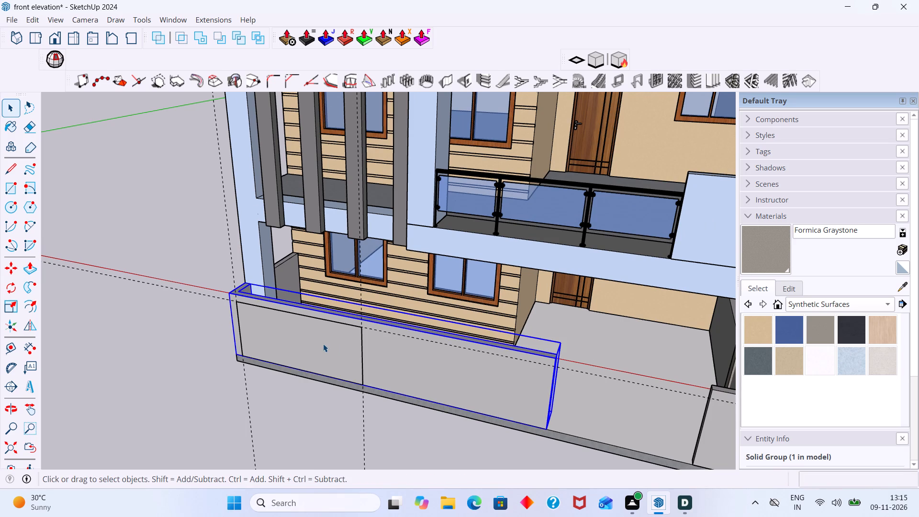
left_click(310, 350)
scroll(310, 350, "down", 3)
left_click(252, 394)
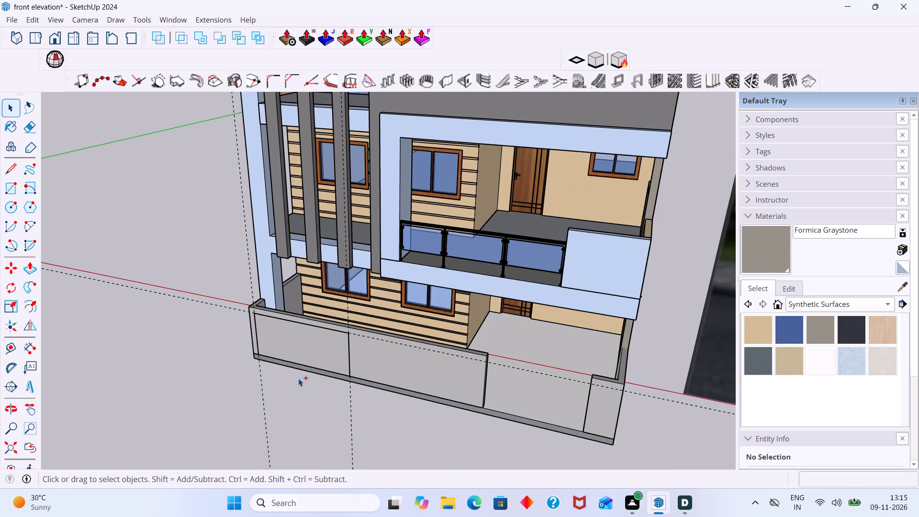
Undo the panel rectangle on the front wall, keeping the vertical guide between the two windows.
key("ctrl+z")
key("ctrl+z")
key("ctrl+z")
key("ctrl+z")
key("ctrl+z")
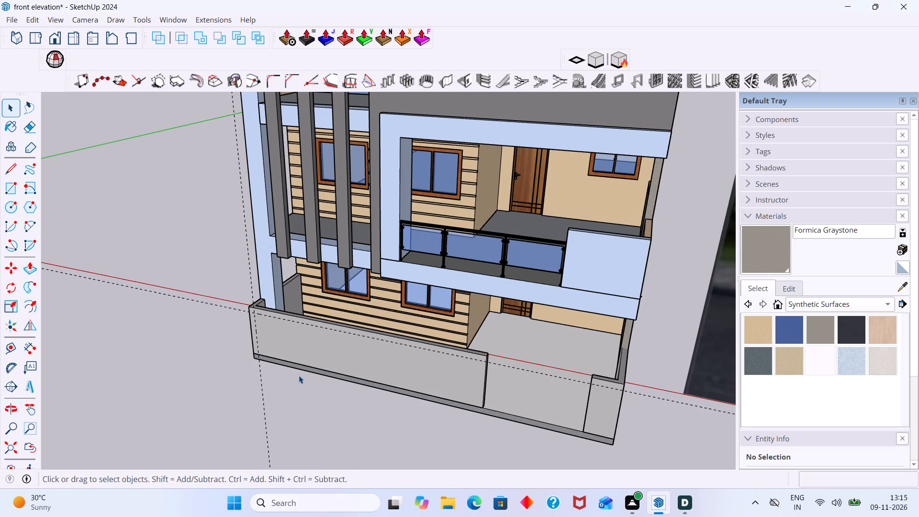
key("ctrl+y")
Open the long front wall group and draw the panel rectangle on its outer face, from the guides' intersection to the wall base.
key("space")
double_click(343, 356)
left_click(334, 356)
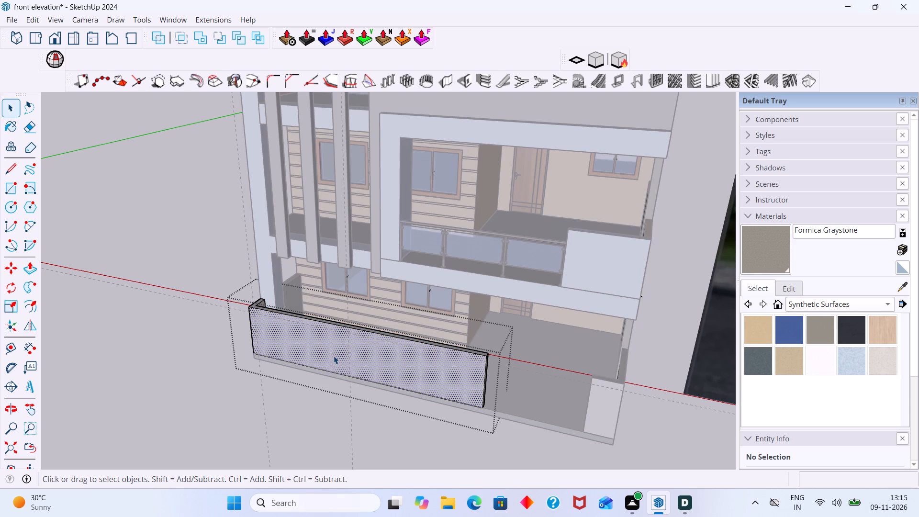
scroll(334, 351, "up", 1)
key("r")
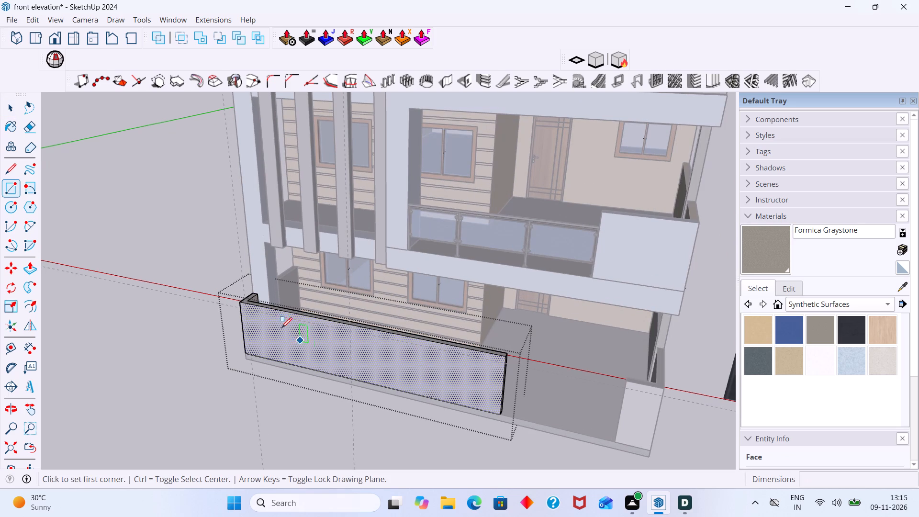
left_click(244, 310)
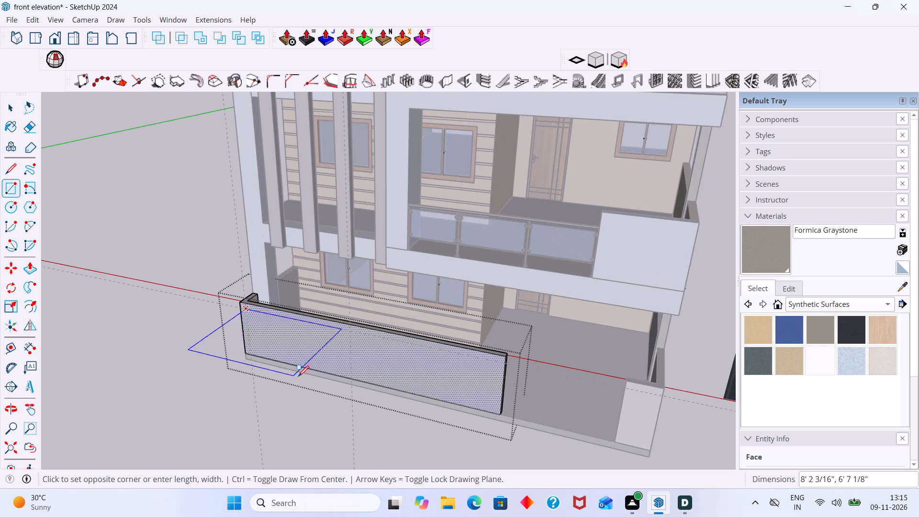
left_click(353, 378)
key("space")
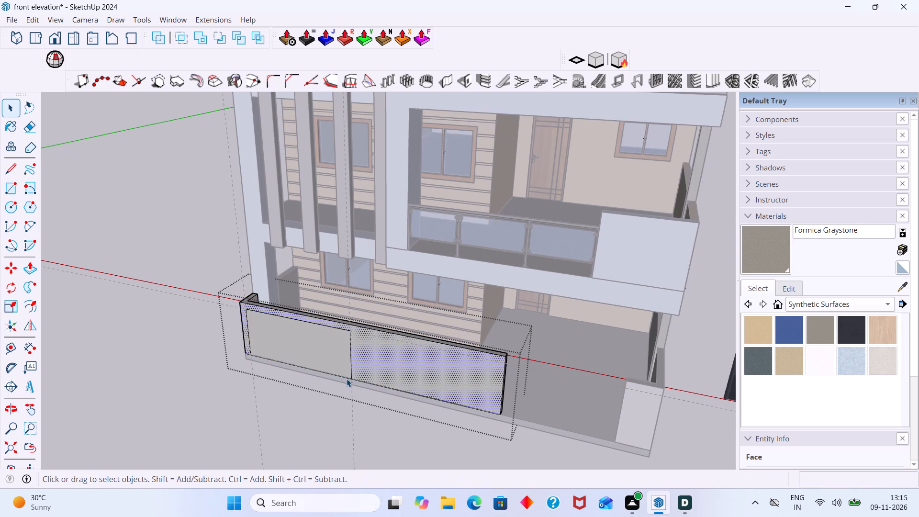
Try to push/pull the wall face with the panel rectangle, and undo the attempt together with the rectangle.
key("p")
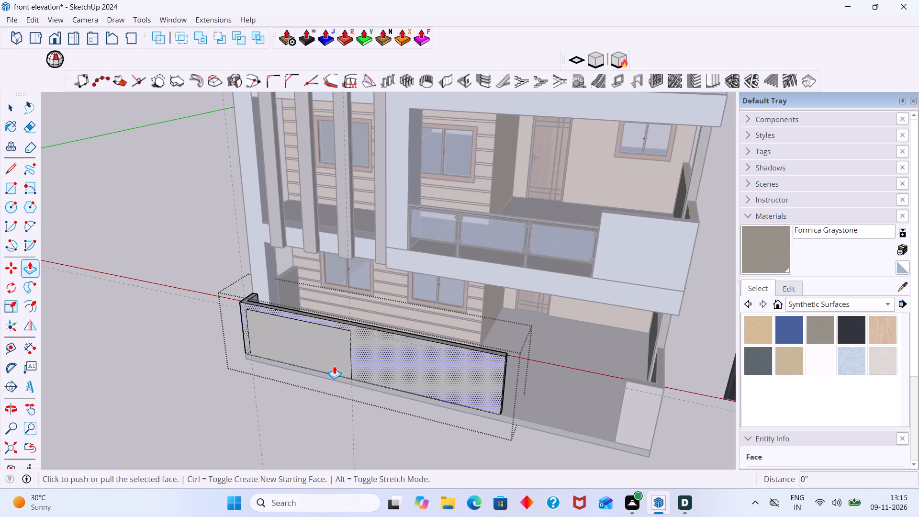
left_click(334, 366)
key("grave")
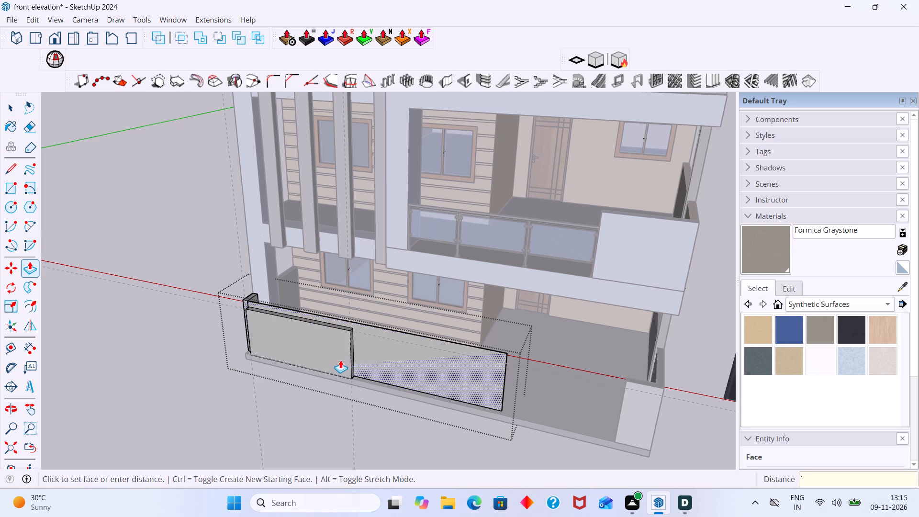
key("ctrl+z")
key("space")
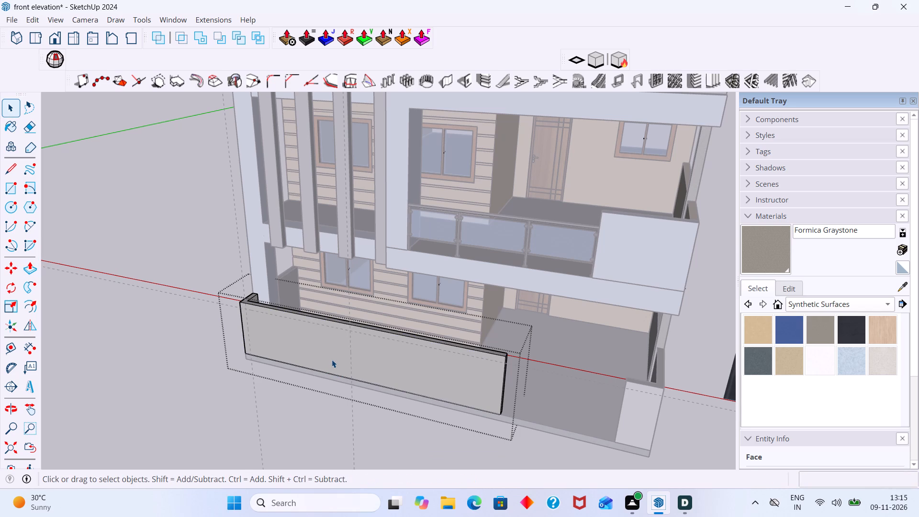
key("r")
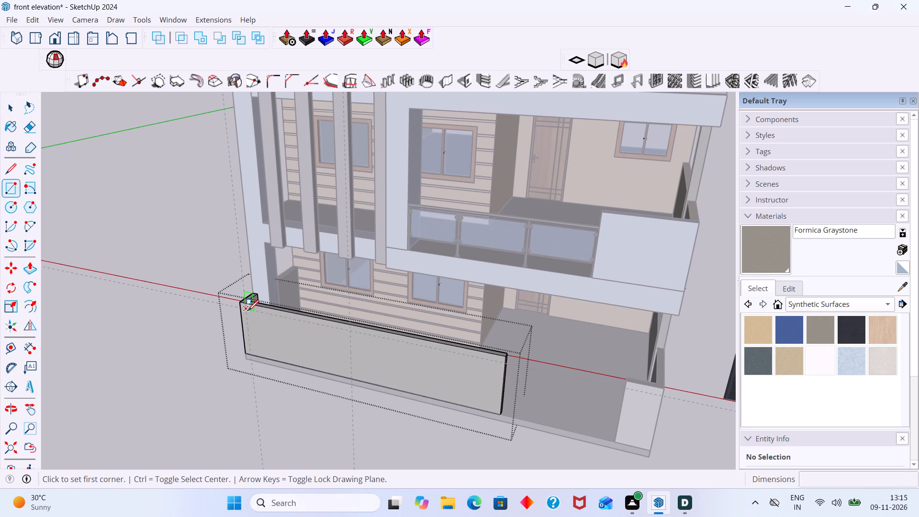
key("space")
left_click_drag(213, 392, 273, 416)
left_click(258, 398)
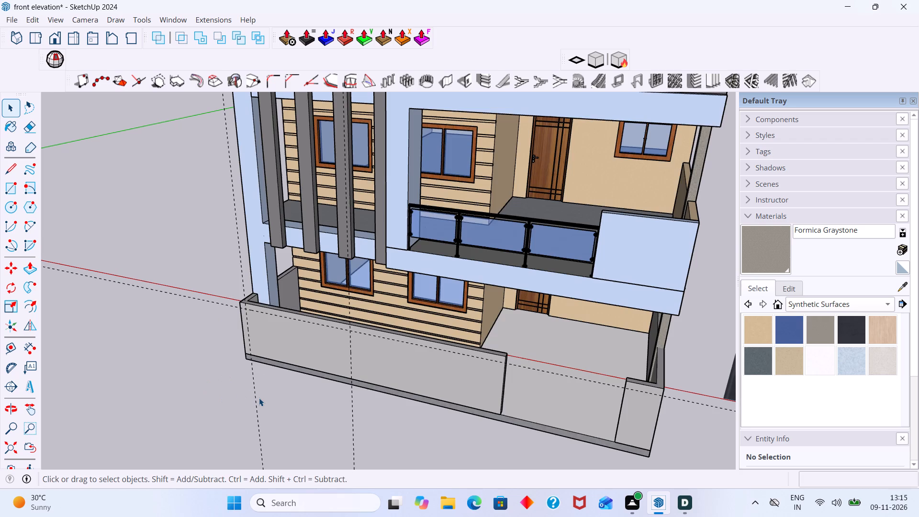
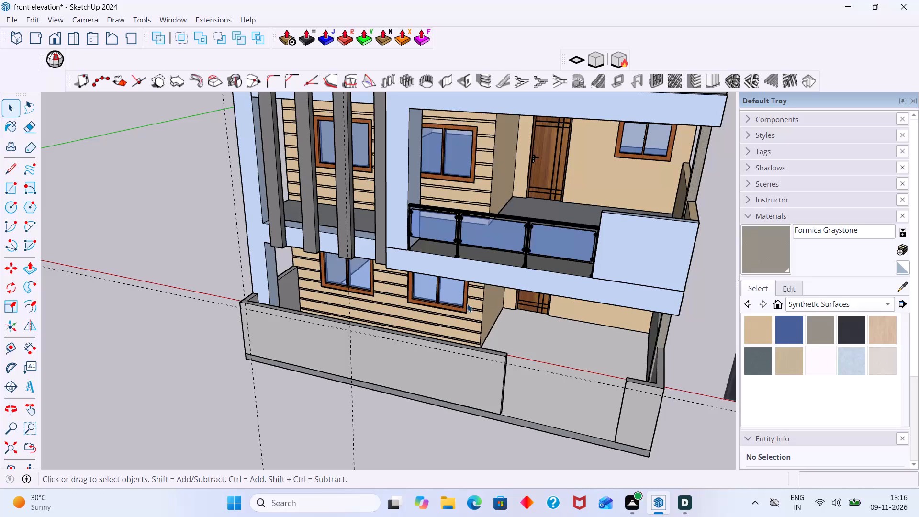
Examine the house front and its compound wall against the reference image from several angles.
scroll(492, 340, "down", 9)
middle_click_drag(486, 348, 520, 350)
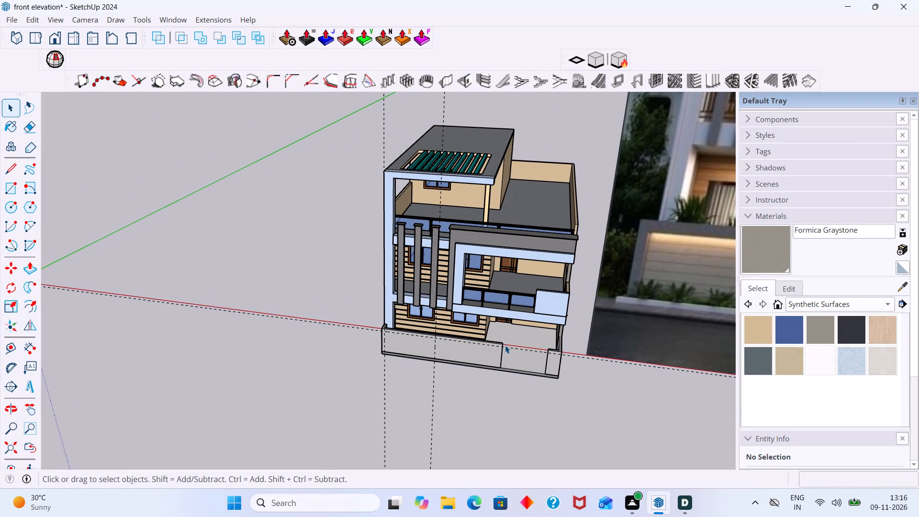
middle_click(523, 354)
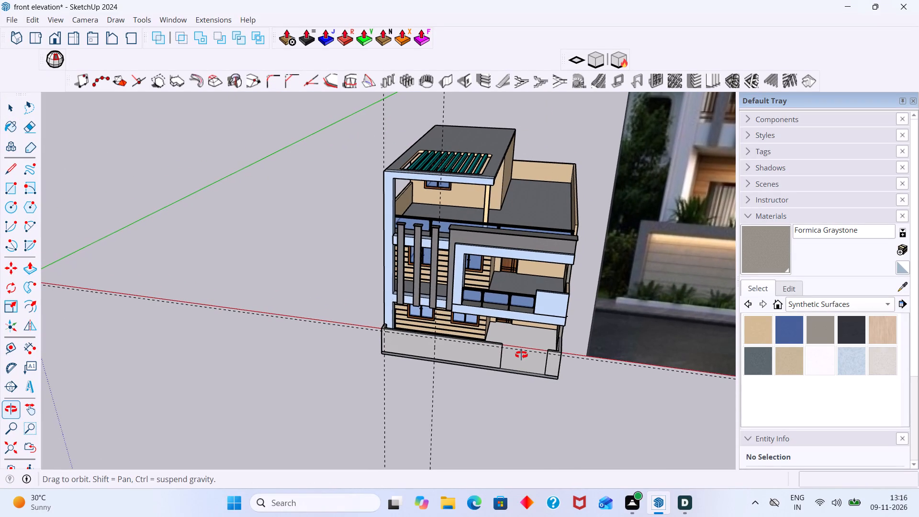
middle_click_drag(517, 353, 438, 353, "shift")
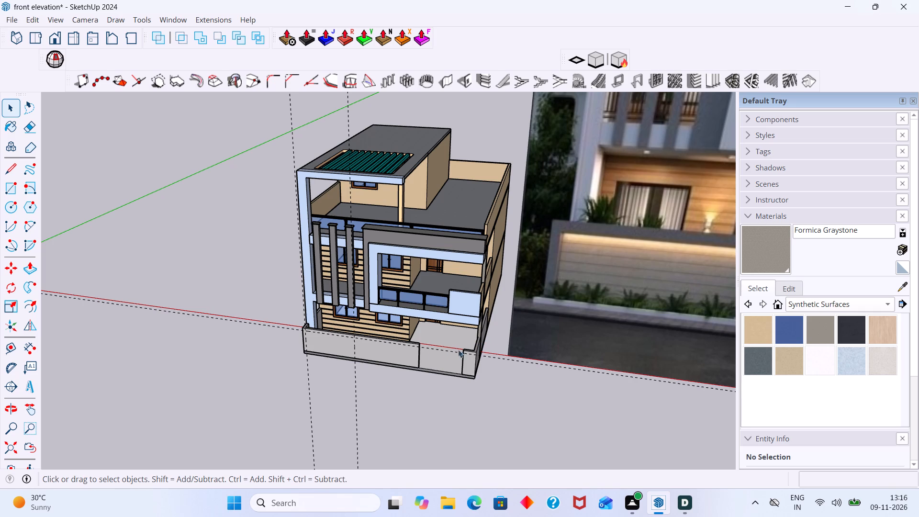
scroll(386, 334, "down", 3)
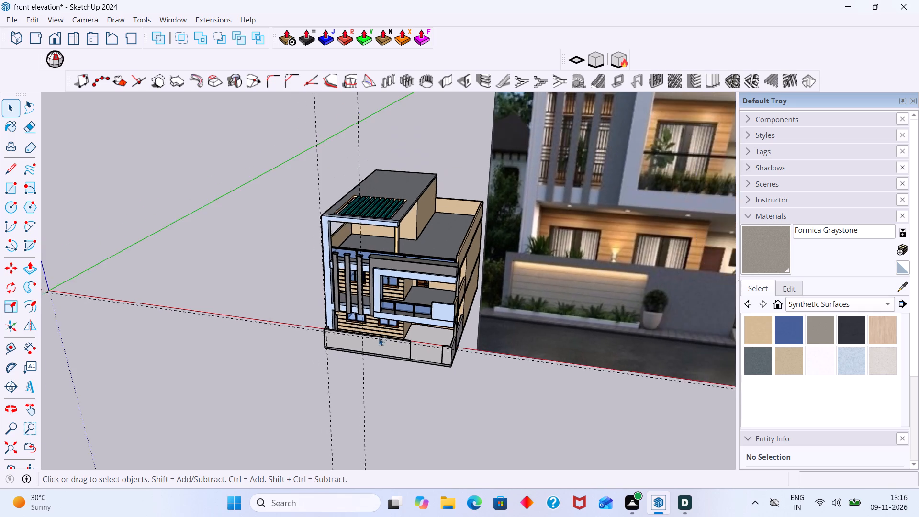
scroll(355, 324, "up", 5)
scroll(355, 316, "down", 2)
middle_click_drag(361, 317, 474, 318)
scroll(372, 270, "up", 5)
middle_click_drag(360, 257, 567, 254)
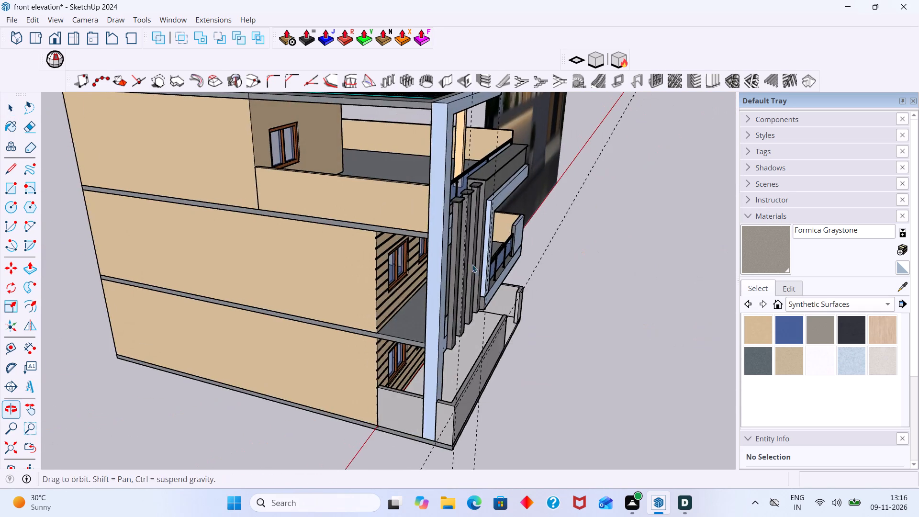
scroll(462, 259, "up", 2)
scroll(461, 254, "down", 9)
middle_click_drag(508, 314, 392, 330)
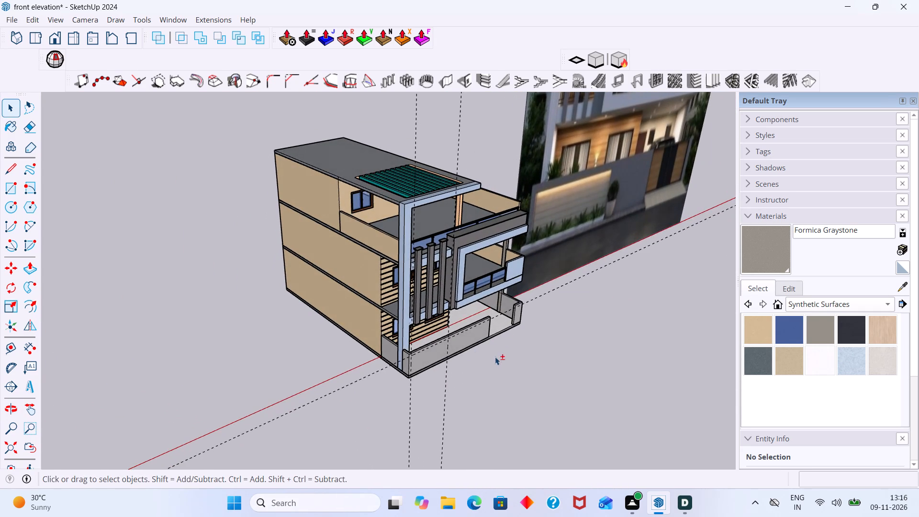
Open the long front wall group and draw a panel rectangle about 8' 10 3/8" by 4' 3/8" from the guides' intersection to the wall base.
middle_click_drag(478, 352, 361, 340, "shift")
scroll(310, 352, "up", 5)
middle_click_drag(296, 355, 238, 339)
scroll(250, 340, "up", 3)
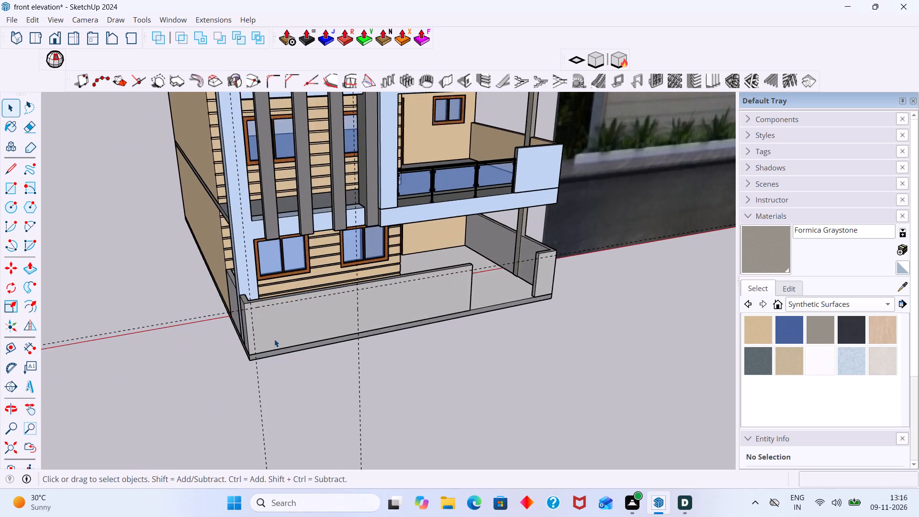
scroll(274, 339, "up", 4)
left_click(293, 331)
double_click(294, 331)
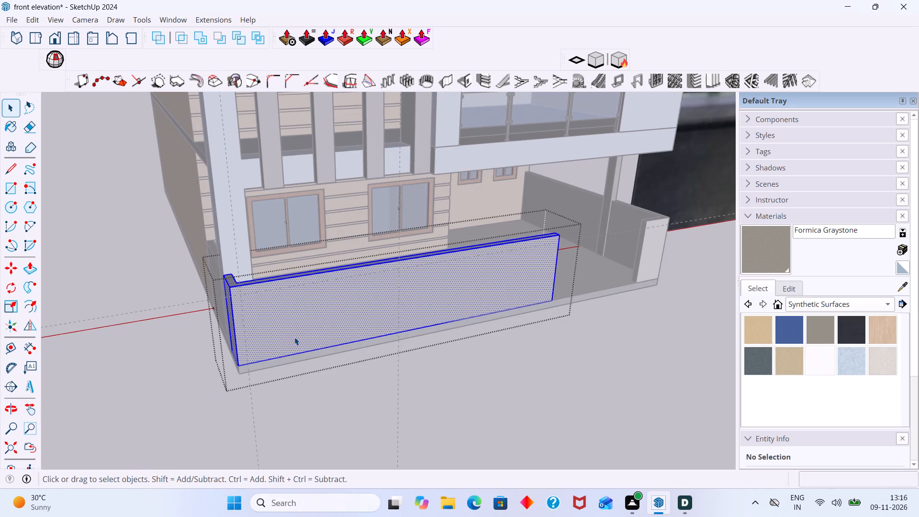
left_click(289, 340)
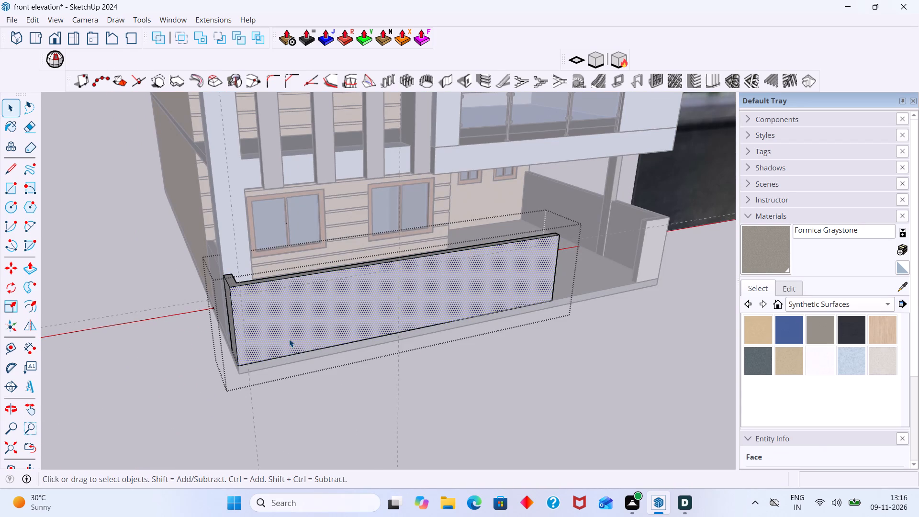
key("r")
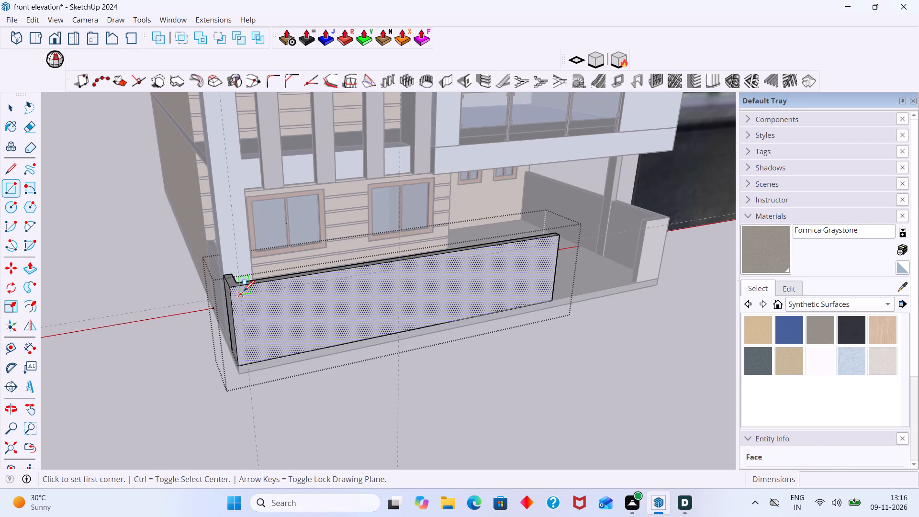
left_click(242, 295)
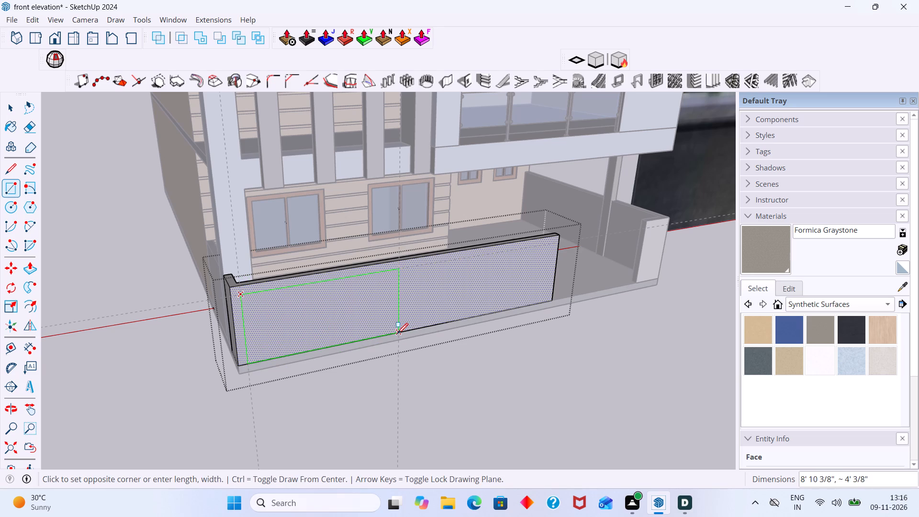
left_click(398, 333)
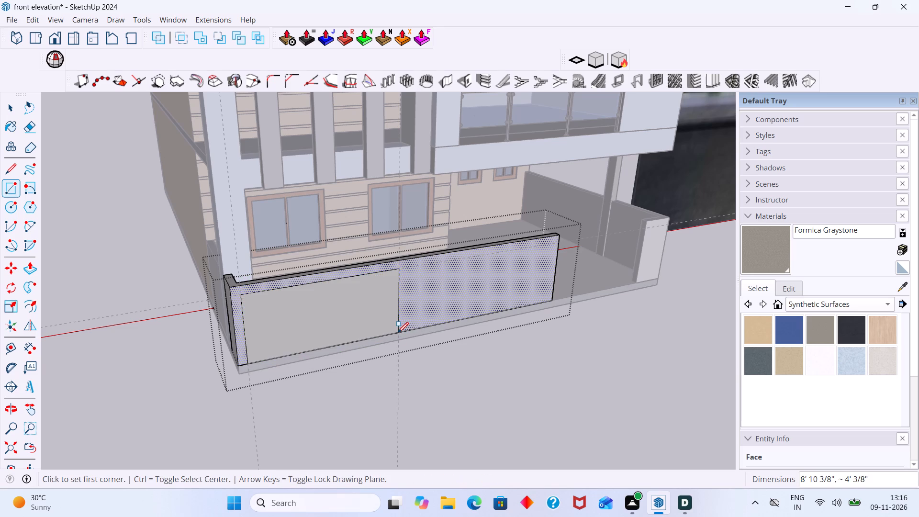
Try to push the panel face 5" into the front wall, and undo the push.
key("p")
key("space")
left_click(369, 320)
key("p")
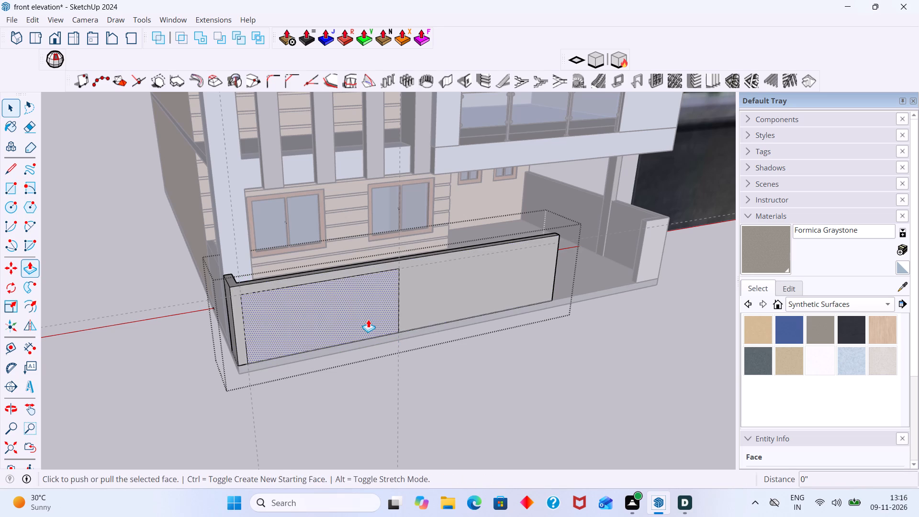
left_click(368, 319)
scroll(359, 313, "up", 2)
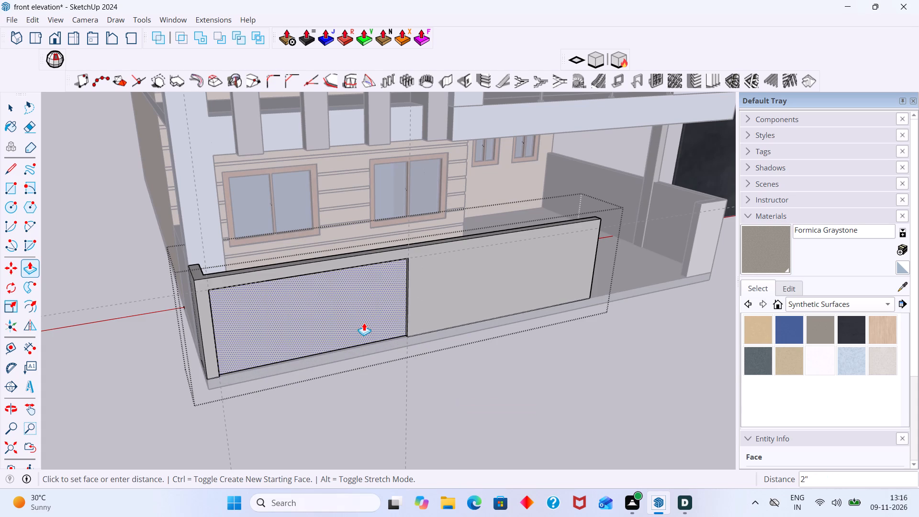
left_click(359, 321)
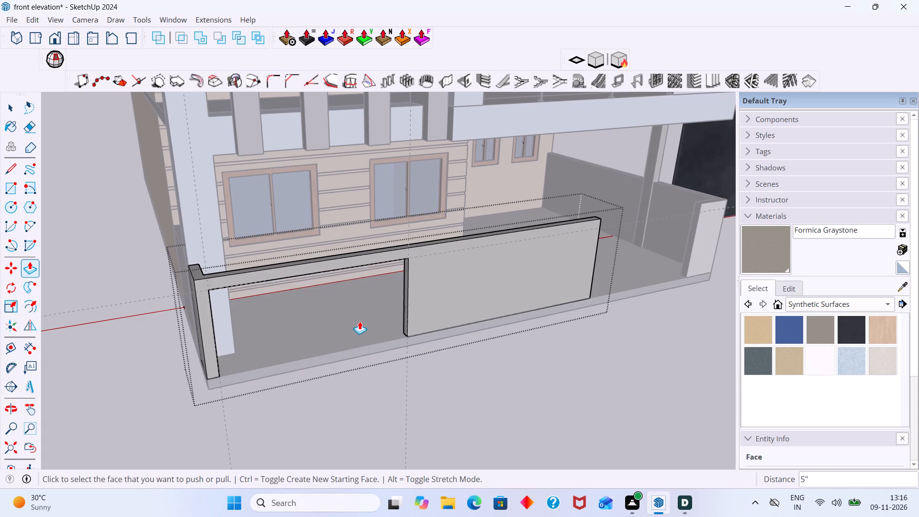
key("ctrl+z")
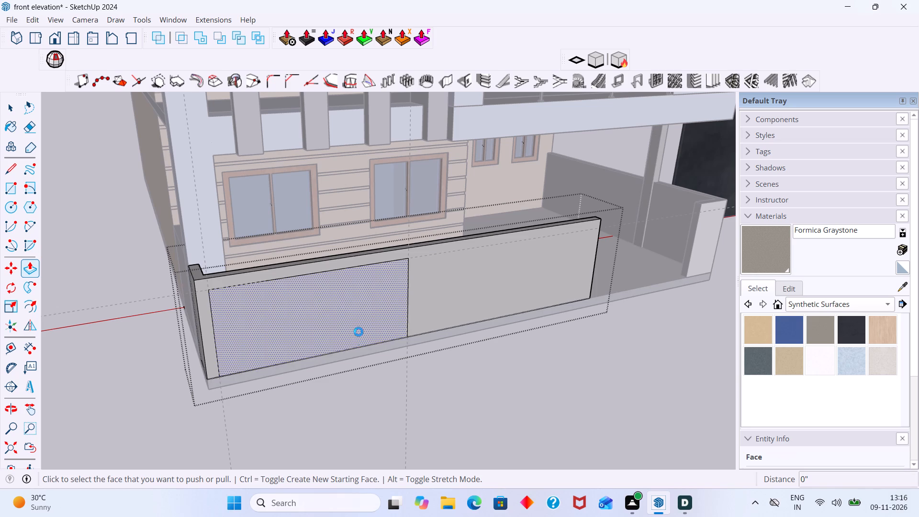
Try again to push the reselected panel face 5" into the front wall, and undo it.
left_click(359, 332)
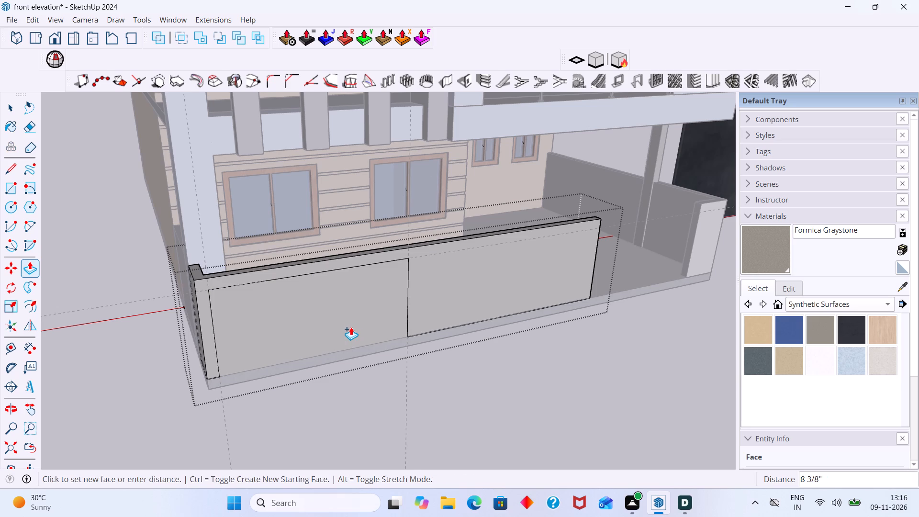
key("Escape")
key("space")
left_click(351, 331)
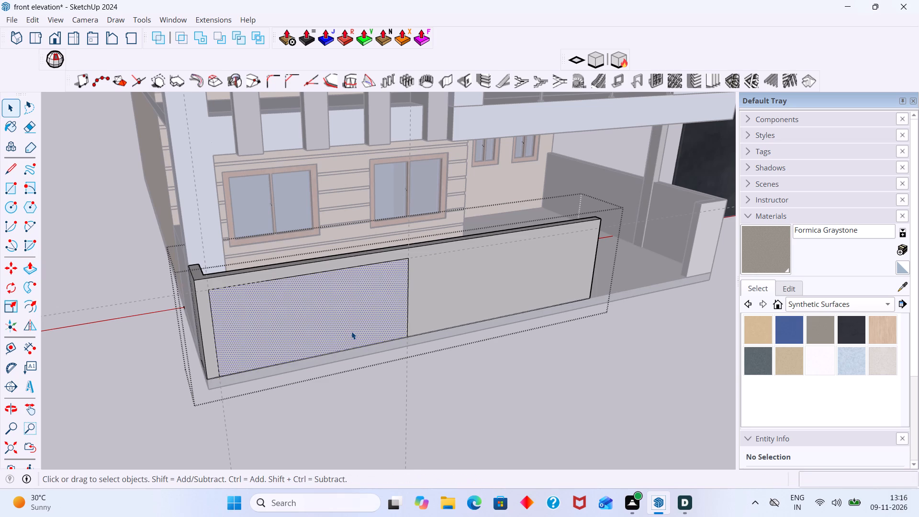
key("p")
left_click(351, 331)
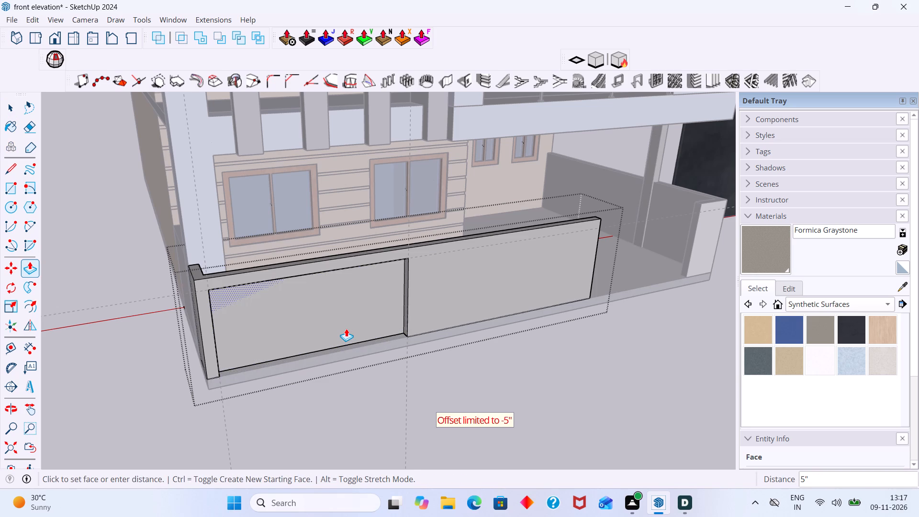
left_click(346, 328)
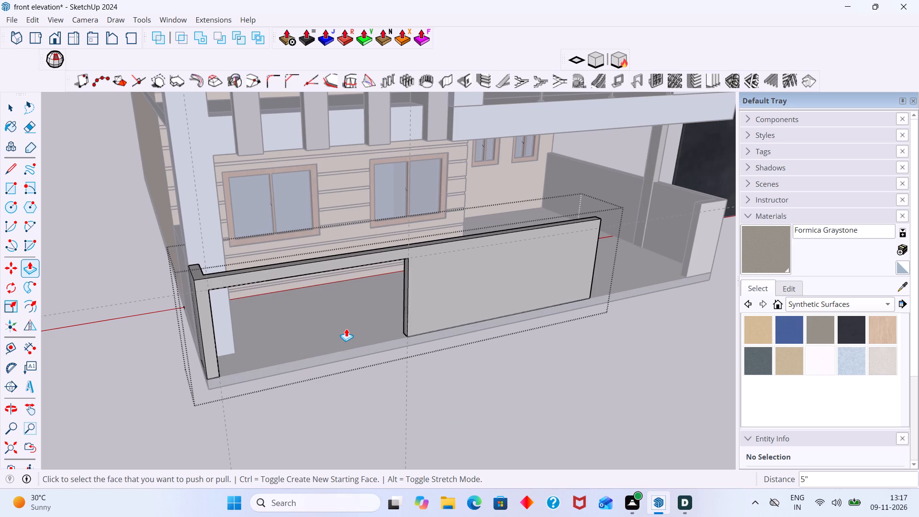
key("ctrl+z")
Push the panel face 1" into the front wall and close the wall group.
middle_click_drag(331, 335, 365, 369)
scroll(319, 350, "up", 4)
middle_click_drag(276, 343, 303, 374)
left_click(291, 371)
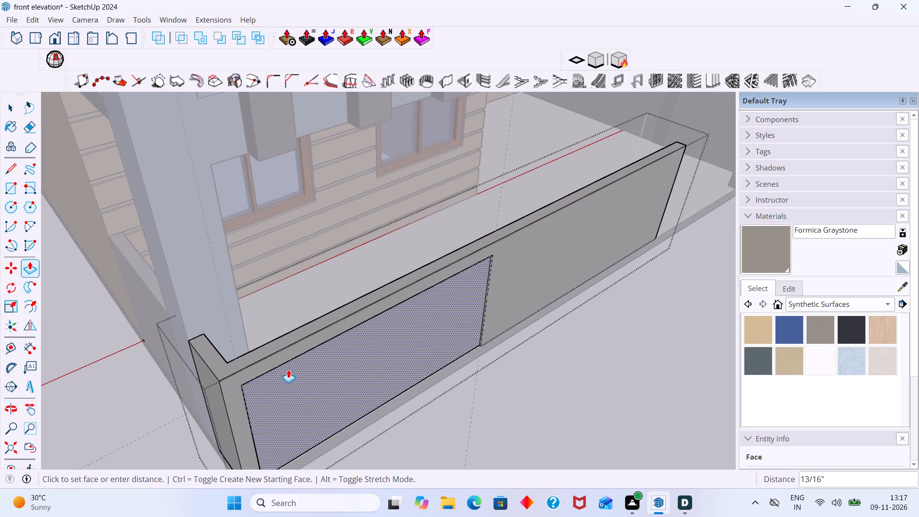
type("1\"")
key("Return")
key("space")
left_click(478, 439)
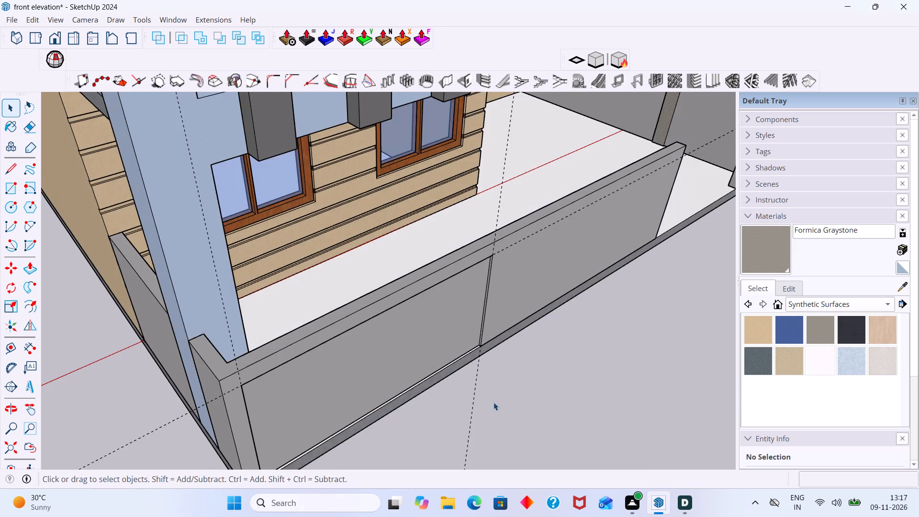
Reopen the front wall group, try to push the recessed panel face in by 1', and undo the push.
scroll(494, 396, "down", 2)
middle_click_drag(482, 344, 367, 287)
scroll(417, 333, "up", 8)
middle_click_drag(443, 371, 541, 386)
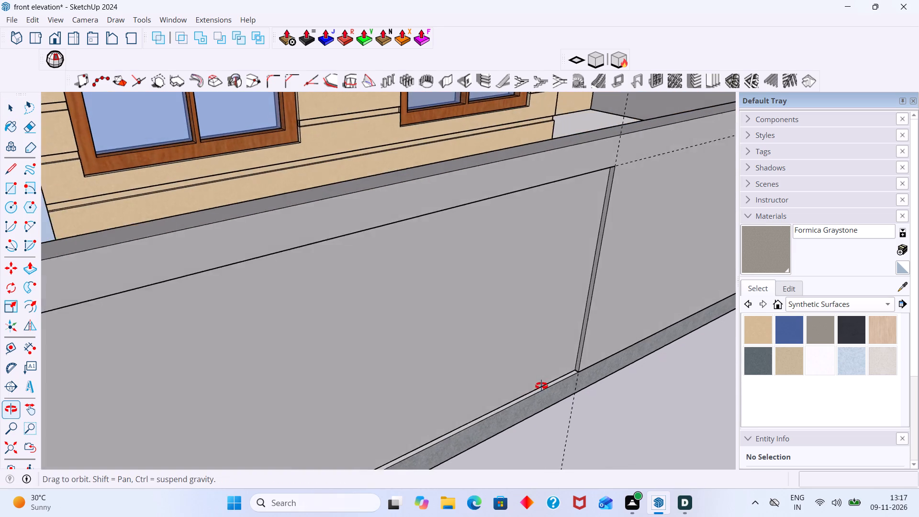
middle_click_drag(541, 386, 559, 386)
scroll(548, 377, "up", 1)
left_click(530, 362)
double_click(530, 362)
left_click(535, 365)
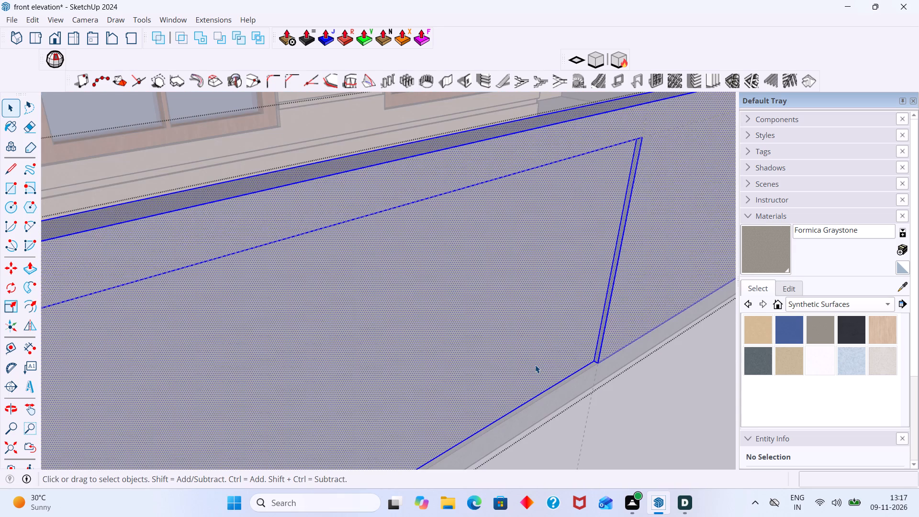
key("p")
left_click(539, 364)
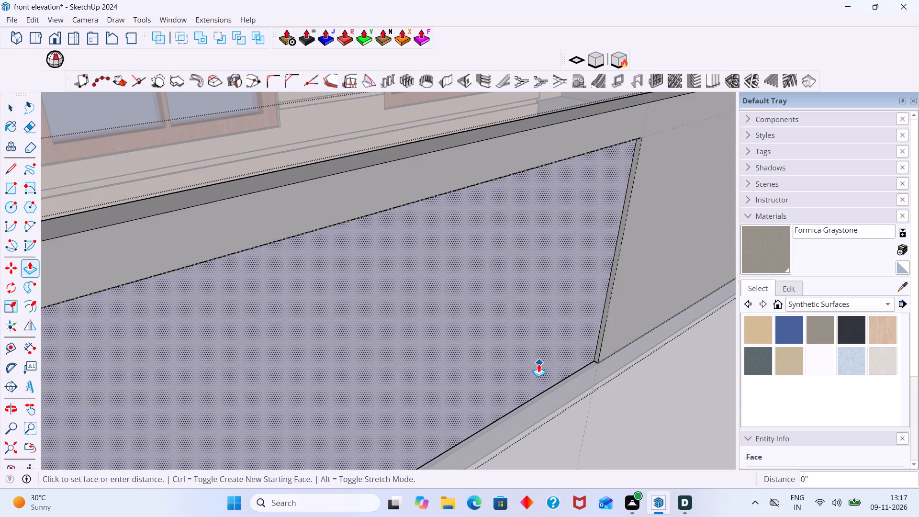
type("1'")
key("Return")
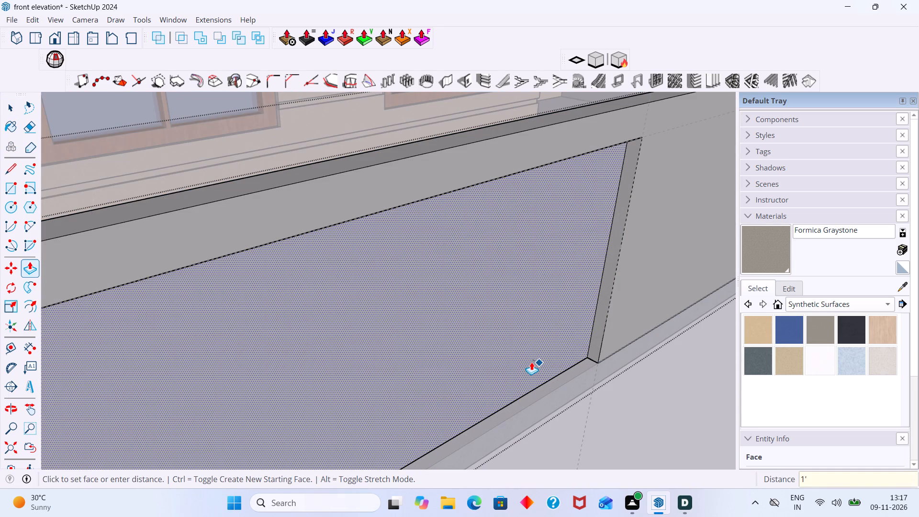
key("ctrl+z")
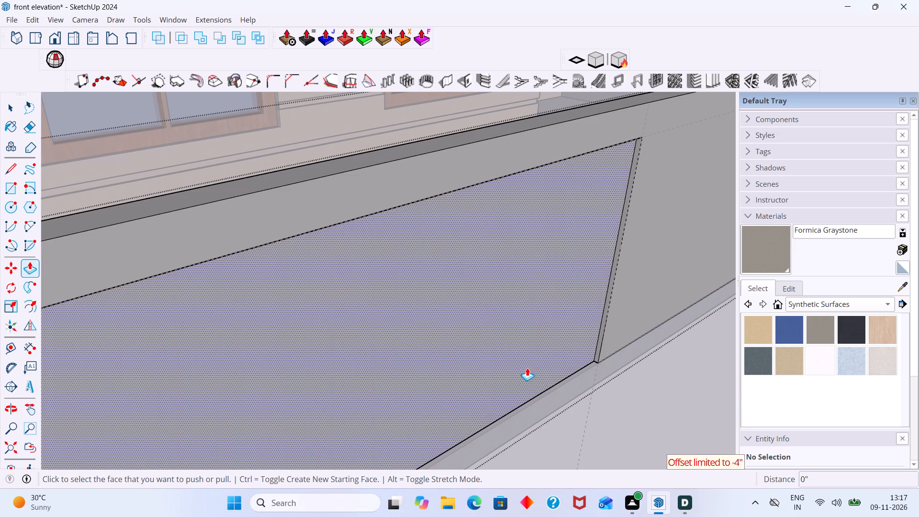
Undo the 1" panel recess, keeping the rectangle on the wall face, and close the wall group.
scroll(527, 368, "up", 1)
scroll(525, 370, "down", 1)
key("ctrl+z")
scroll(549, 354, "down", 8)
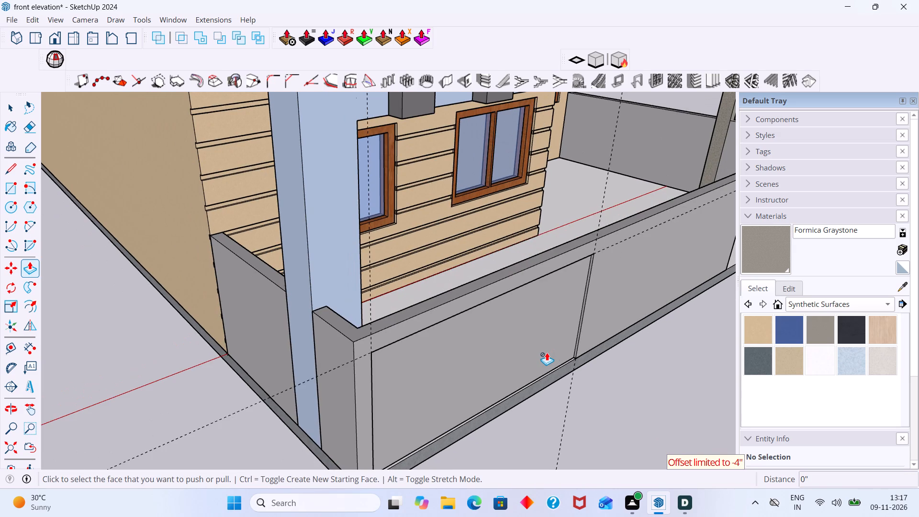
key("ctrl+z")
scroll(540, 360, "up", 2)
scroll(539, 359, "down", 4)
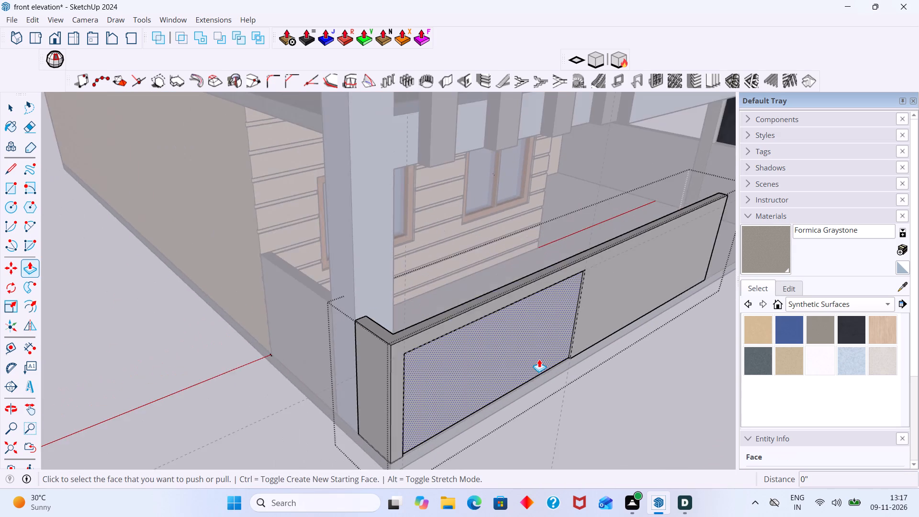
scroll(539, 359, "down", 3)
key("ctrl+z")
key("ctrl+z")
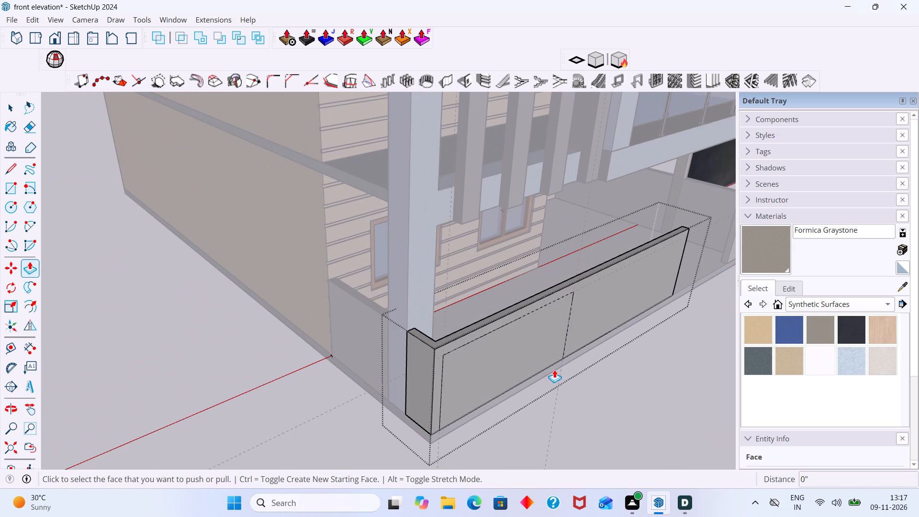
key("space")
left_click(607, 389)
Reopen the front wall group, push the panel face 2" into the wall, and close the group.
scroll(554, 366, "down", 3)
left_click(500, 365)
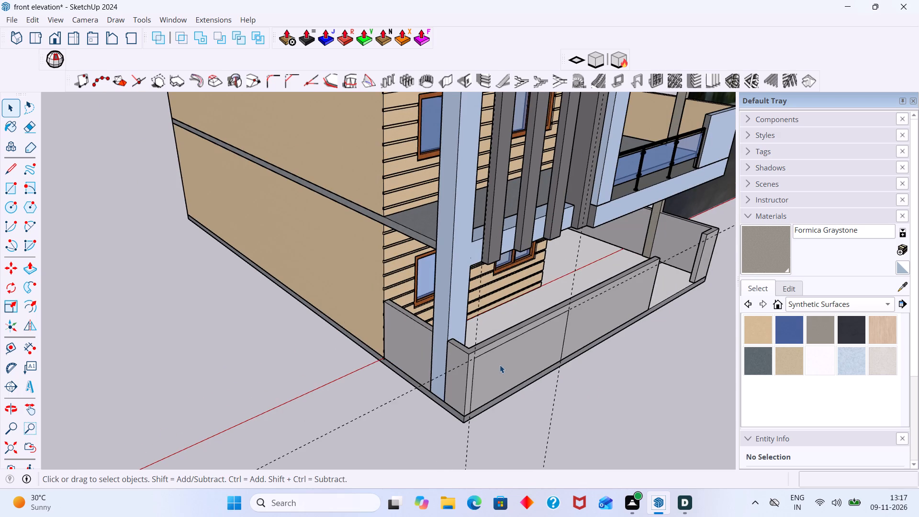
scroll(499, 365, "up", 2)
double_click(499, 365)
left_click(504, 369)
key("p")
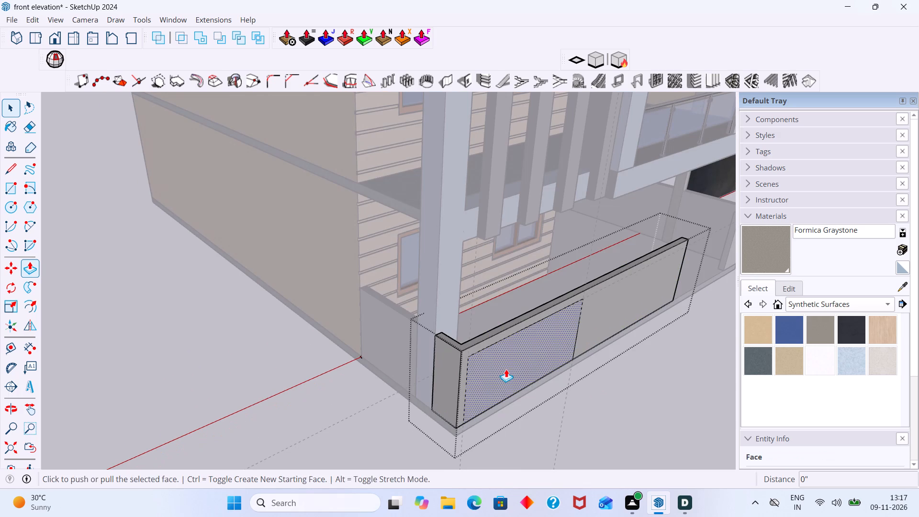
left_click(506, 369)
type("2\"")
key("Return")
key("space")
left_click_drag(588, 407, 594, 406)
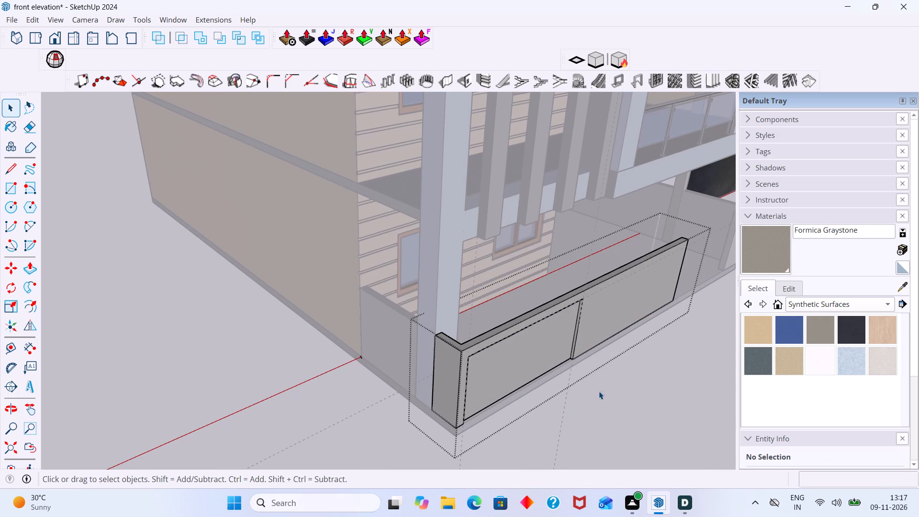
scroll(599, 377, "down", 3)
scroll(581, 370, "up", 3)
middle_click_drag(501, 356, 458, 352)
left_click(647, 438)
Inspect the recessed panel's side and bottom edges on the front wall from low and corner angles.
scroll(617, 415, "up", 3)
middle_click_drag(591, 408, 666, 376)
scroll(590, 303, "up", 6)
middle_click_drag(550, 277, 516, 165)
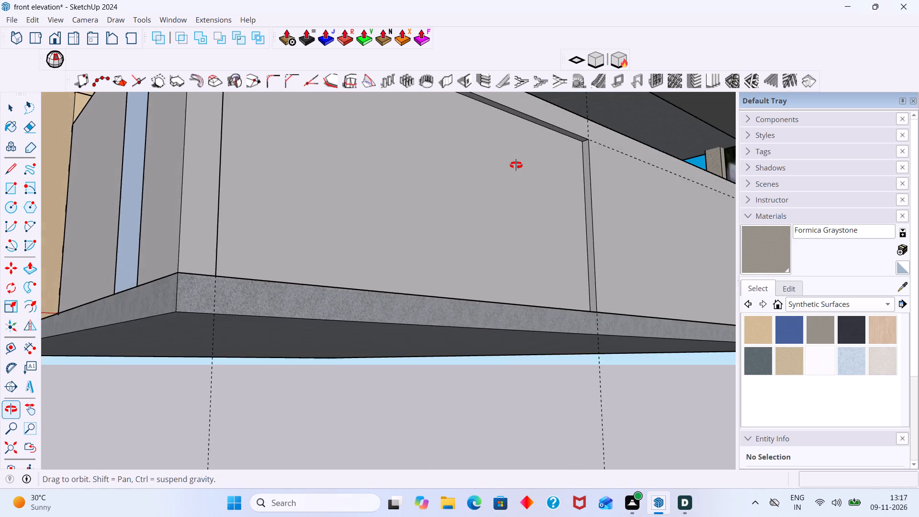
middle_click_drag(516, 165, 558, 270)
scroll(560, 273, "down", 13)
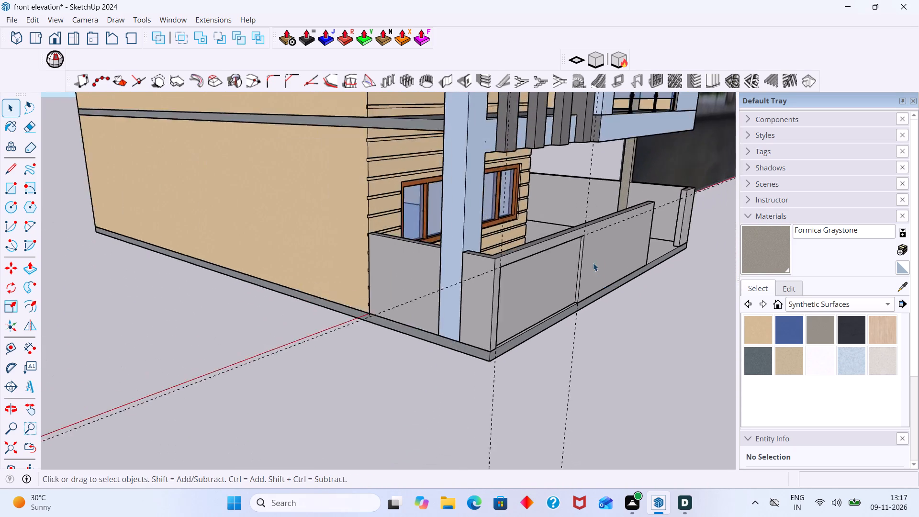
Examine the front facade, balcony and the compound wall's recessed panel from several angles beside the reference image.
scroll(593, 263, "down", 19)
middle_click_drag(608, 253, 463, 248)
scroll(744, 222, "up", 3)
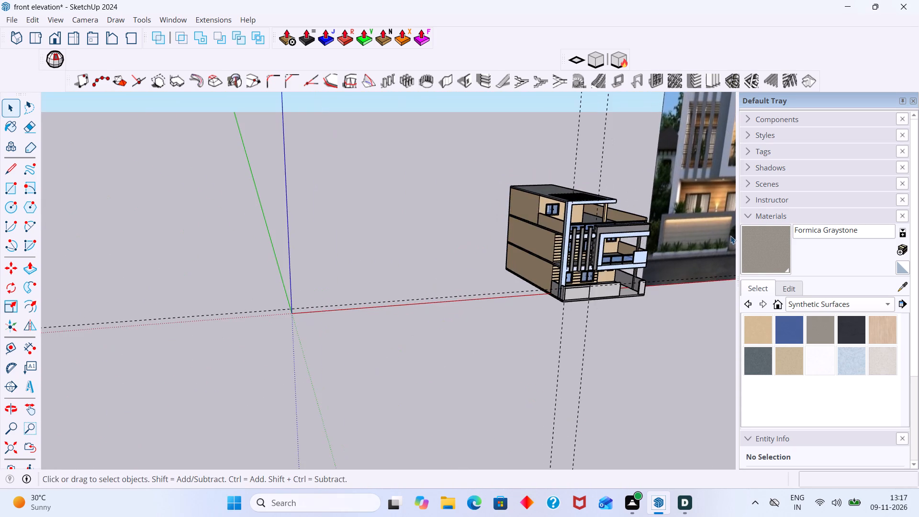
scroll(730, 236, "up", 15)
middle_click_drag(640, 225, 657, 218)
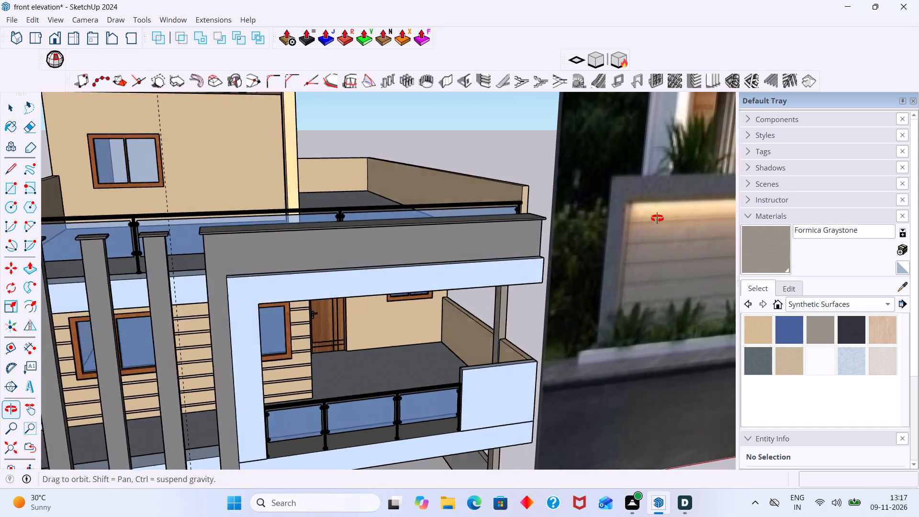
middle_click_drag(657, 218, 688, 222)
scroll(433, 408, "down", 1)
middle_click_drag(425, 413, 515, 281, "shift")
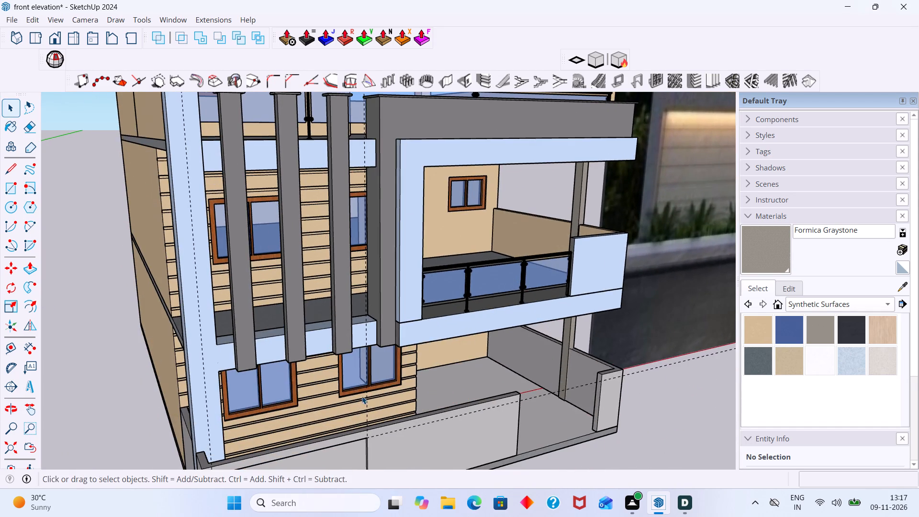
middle_click_drag(352, 397, 418, 281)
scroll(306, 387, "up", 2)
middle_click_drag(325, 364, 324, 401)
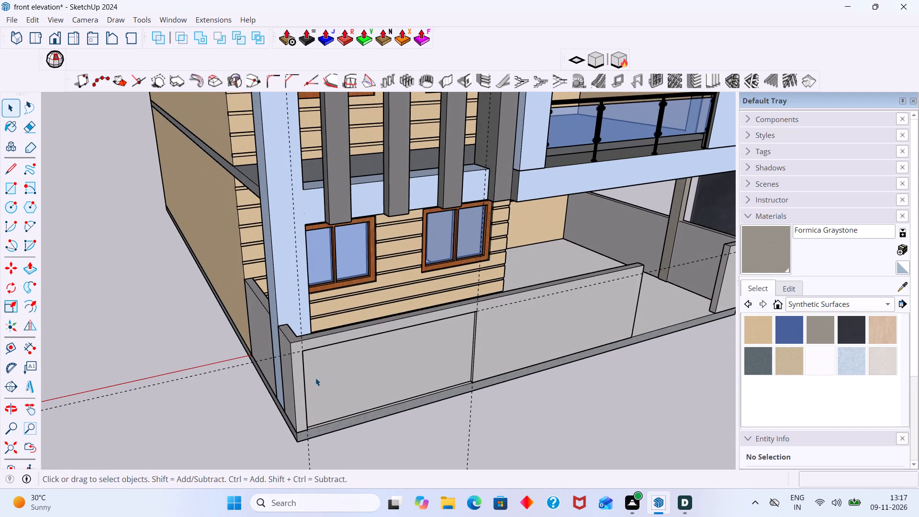
scroll(315, 379, "up", 2)
scroll(312, 372, "down", 2)
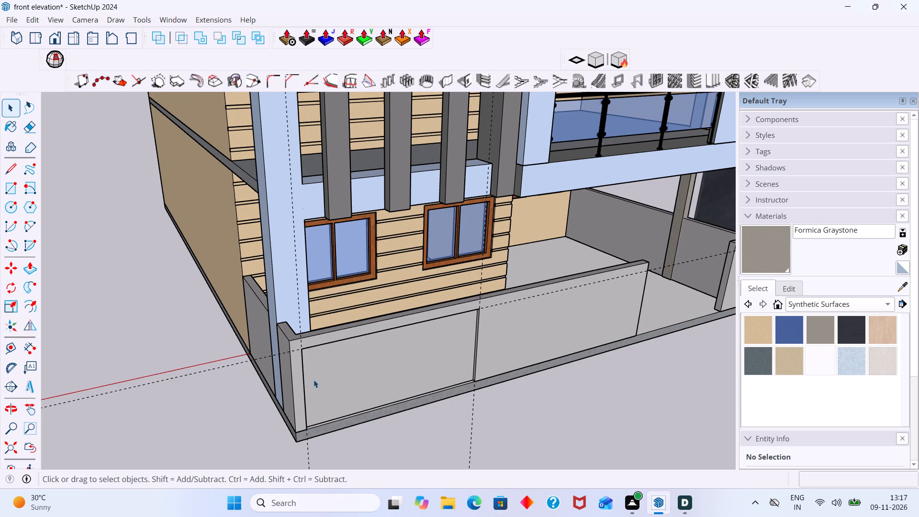
scroll(381, 368, "down", 2)
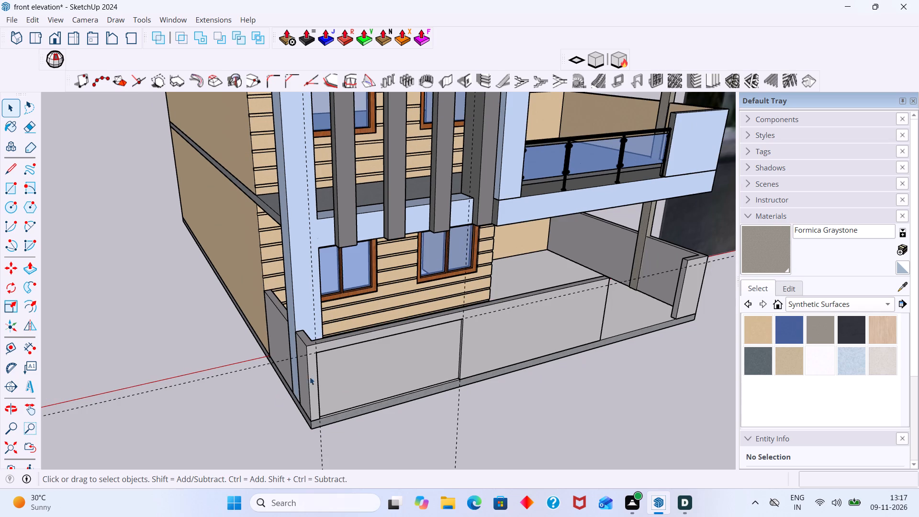
Undo the 2" panel recess, keeping the rectangle on the front wall face, and close the wall group.
scroll(314, 373, "up", 2)
key("ctrl+z")
key("ctrl+z")
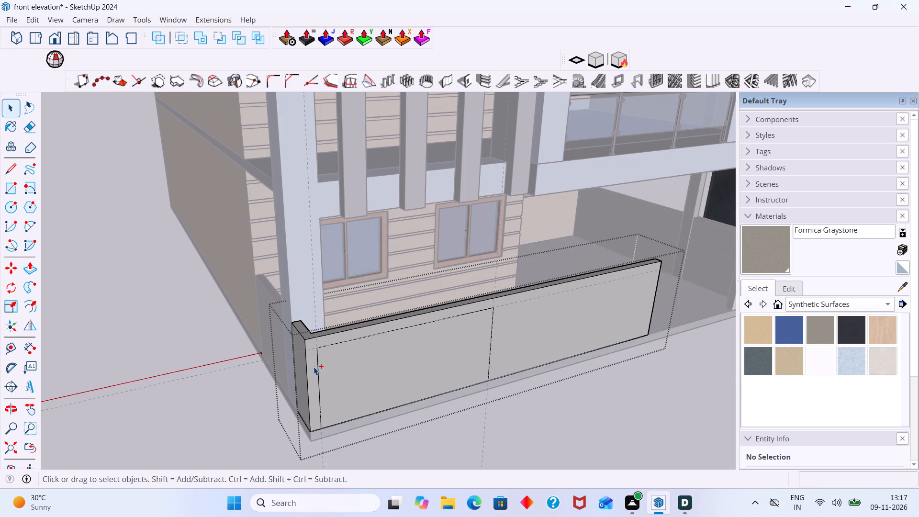
key("space")
left_click(440, 460)
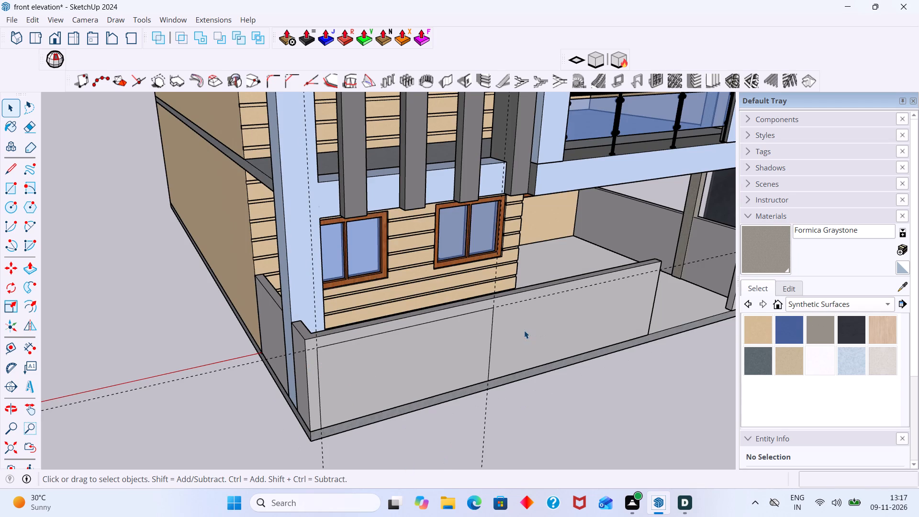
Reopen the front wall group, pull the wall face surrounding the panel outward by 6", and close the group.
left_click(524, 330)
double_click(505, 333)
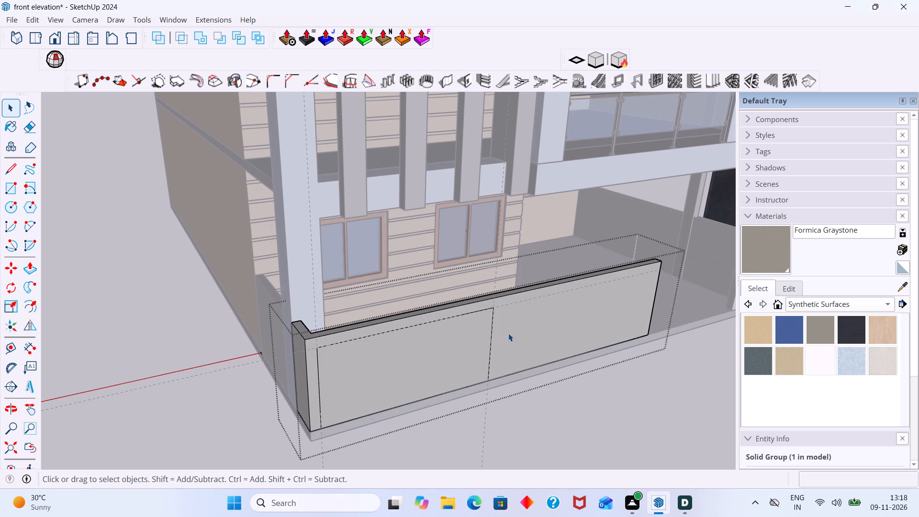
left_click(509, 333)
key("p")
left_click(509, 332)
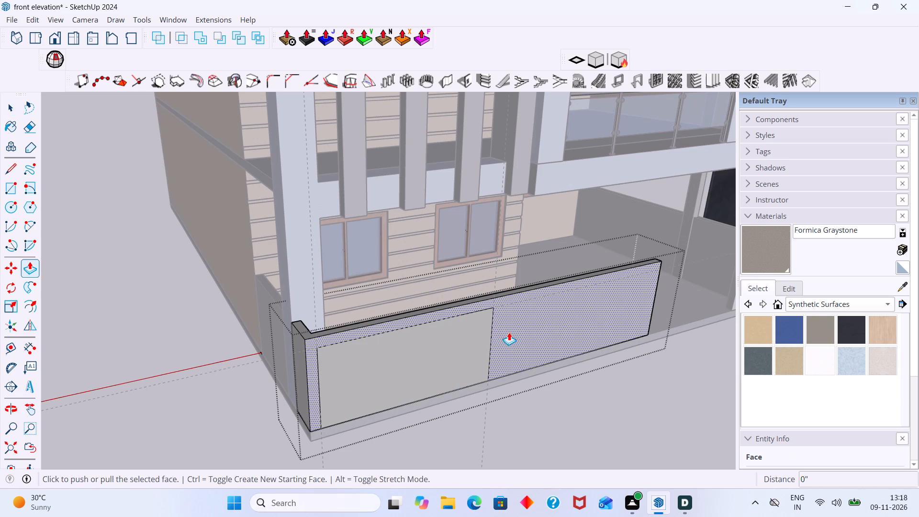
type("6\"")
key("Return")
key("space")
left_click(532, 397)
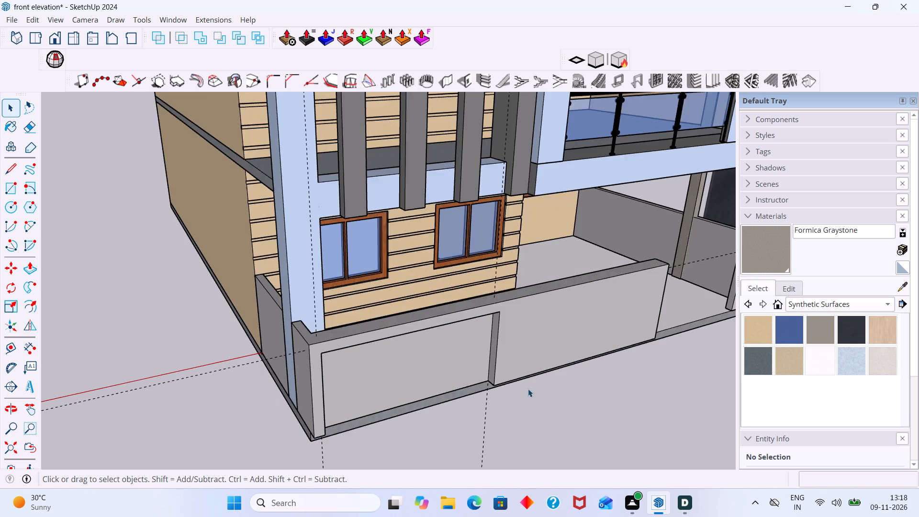
Compare the front compound wall and its recessed panel with the reference image.
scroll(512, 376, "down", 3)
middle_click_drag(405, 351, 362, 349)
scroll(410, 366, "down", 3)
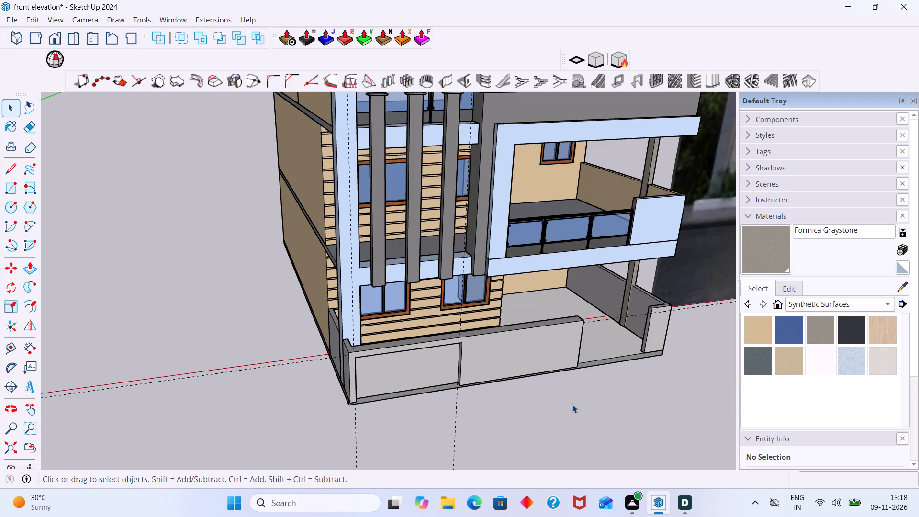
scroll(563, 403, "down", 8)
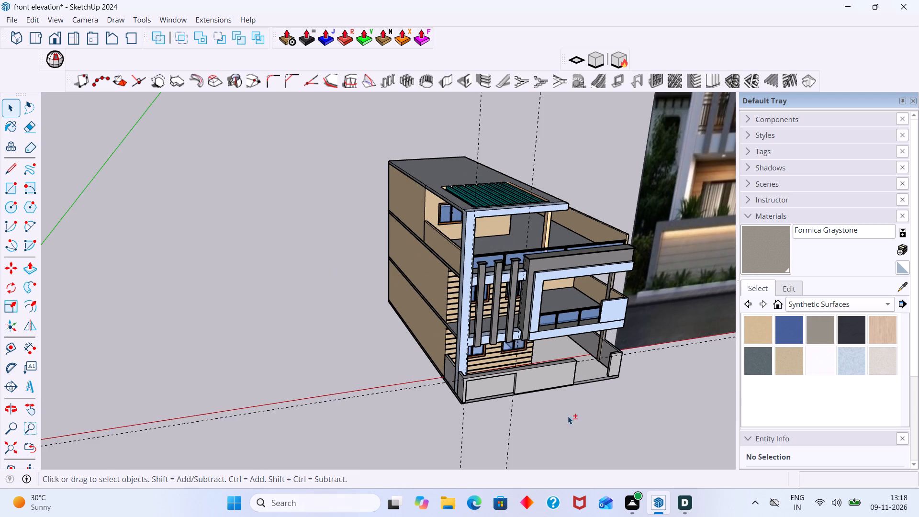
middle_click_drag(558, 416, 423, 398, "shift")
scroll(514, 397, "down", 2)
middle_click_drag(501, 395, 338, 399)
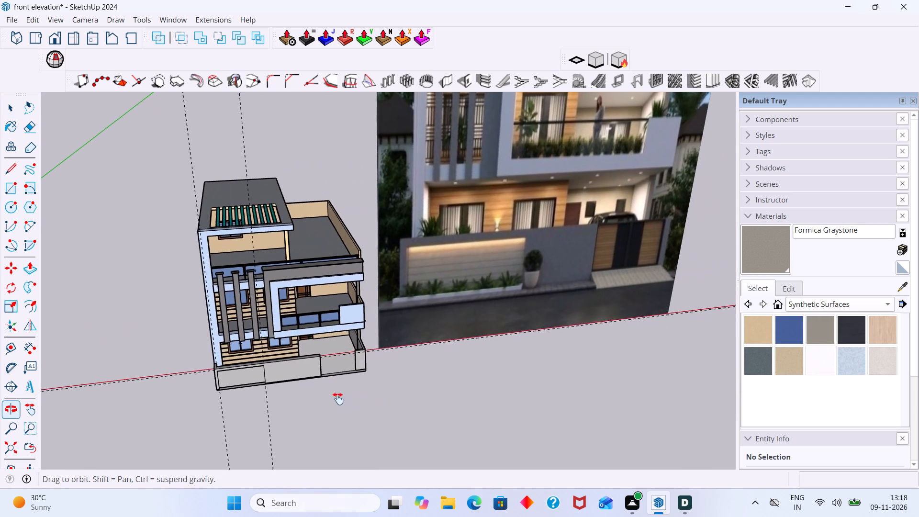
middle_click_drag(338, 399, 336, 399)
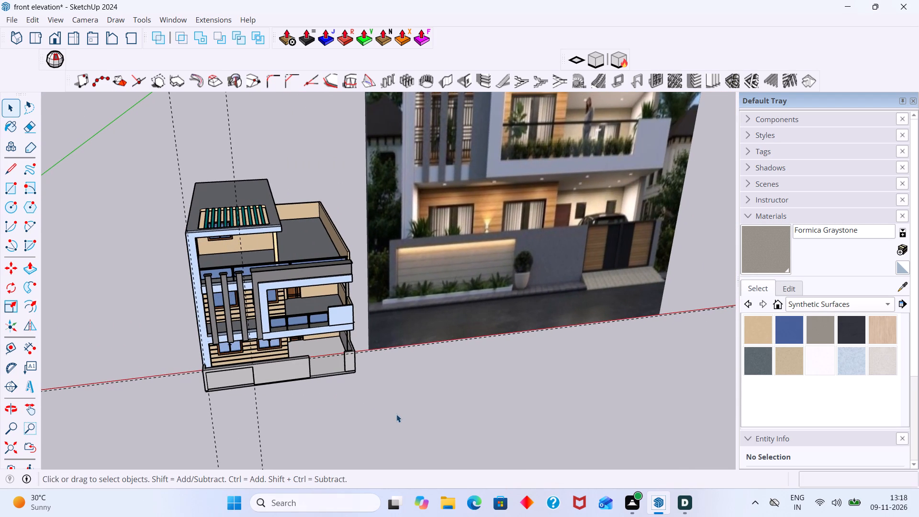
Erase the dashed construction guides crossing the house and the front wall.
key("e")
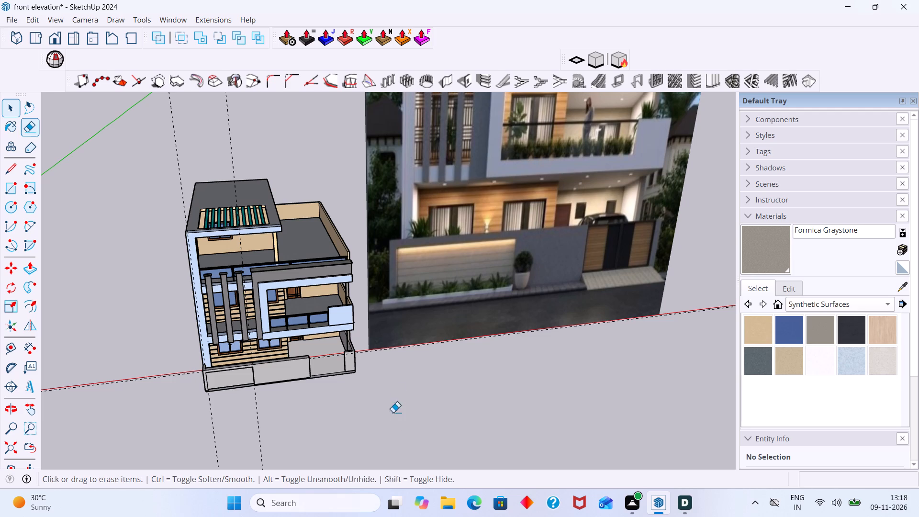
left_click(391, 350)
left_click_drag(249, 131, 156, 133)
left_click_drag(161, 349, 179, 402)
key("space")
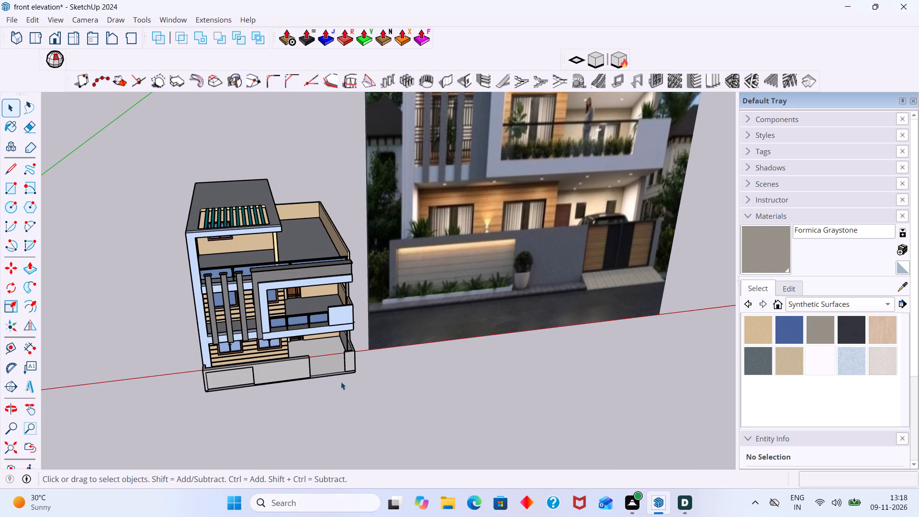
Examine the front compound wall's thickness and its alignment with the base slab and the far wall return.
scroll(332, 365, "up", 6)
middle_click_drag(280, 386, 392, 386)
scroll(233, 436, "up", 1)
middle_click_drag(255, 441, 289, 359, "shift")
scroll(234, 346, "up", 1)
middle_click_drag(305, 338, 379, 343)
scroll(435, 294, "up", 3)
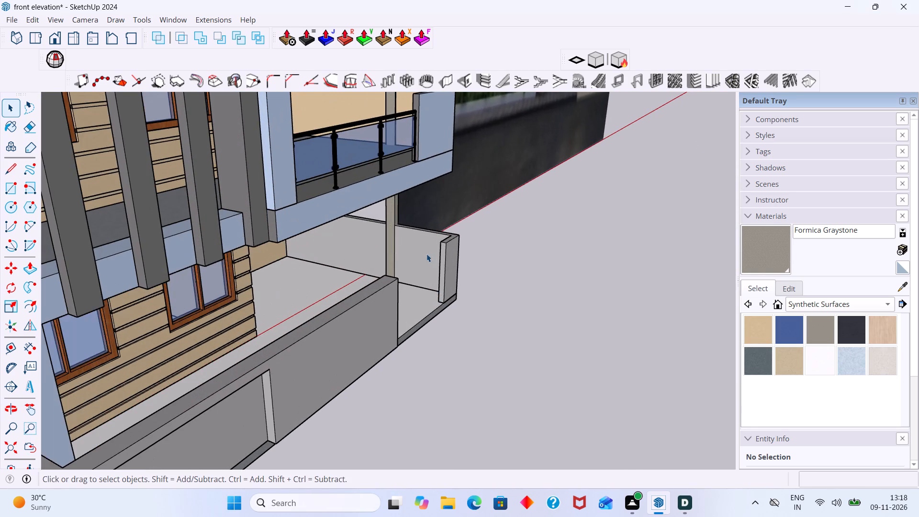
scroll(389, 311, "up", 2)
scroll(287, 378, "down", 7)
scroll(414, 271, "up", 2)
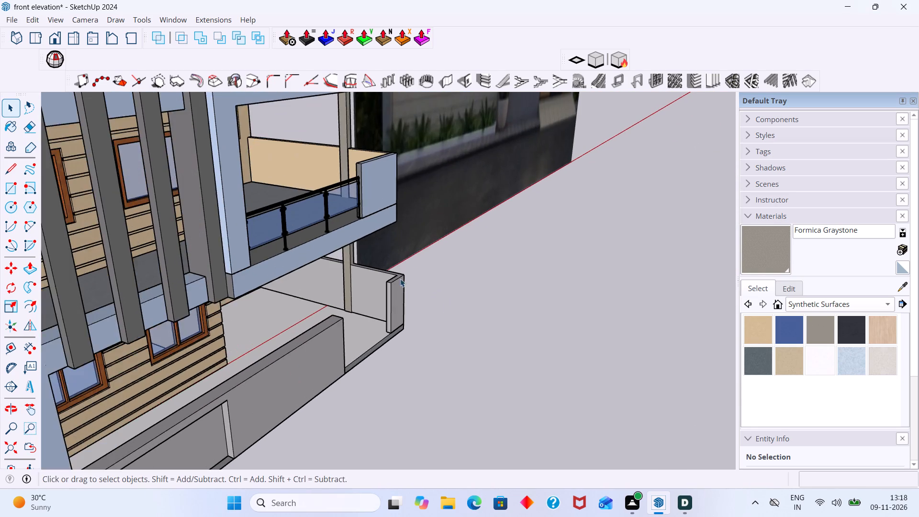
scroll(400, 279, "up", 2)
scroll(394, 281, "down", 12)
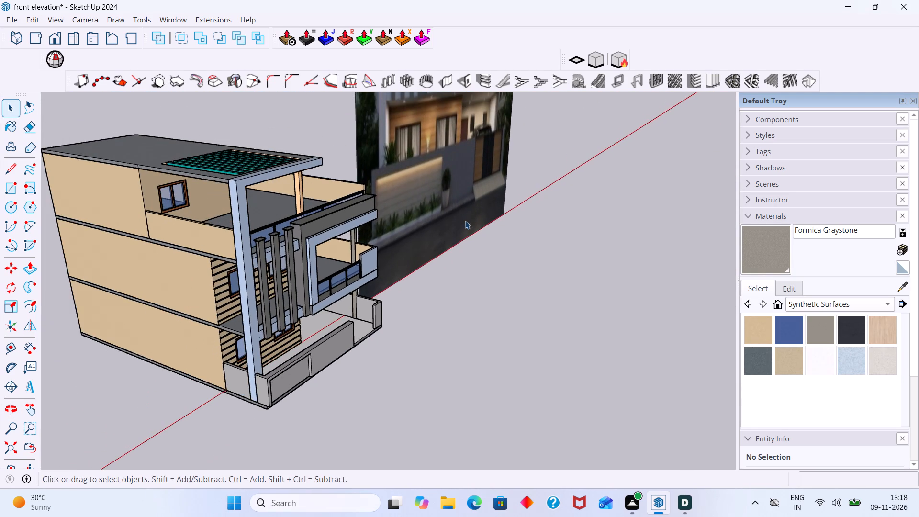
Measure across the front wall's top at the house corner.
middle_click_drag(465, 221, 347, 301)
scroll(292, 346, "up", 4)
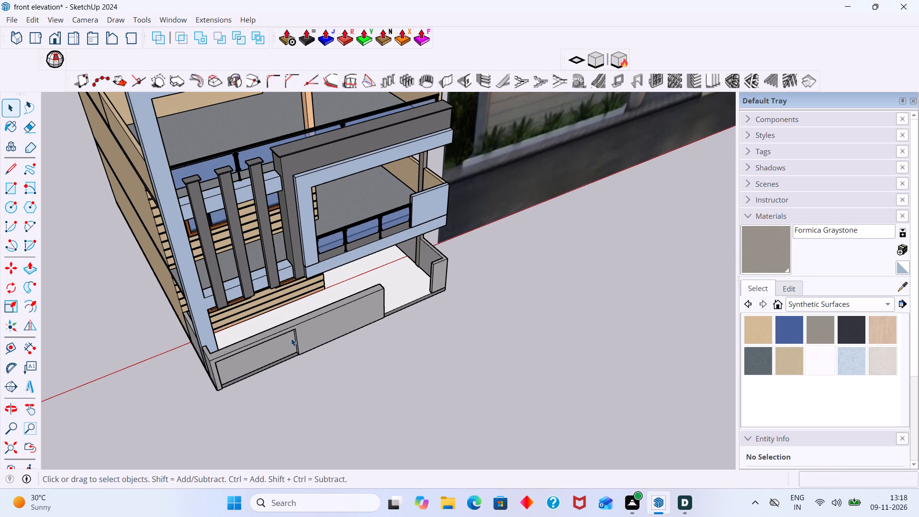
key("t")
scroll(202, 361, "up", 8)
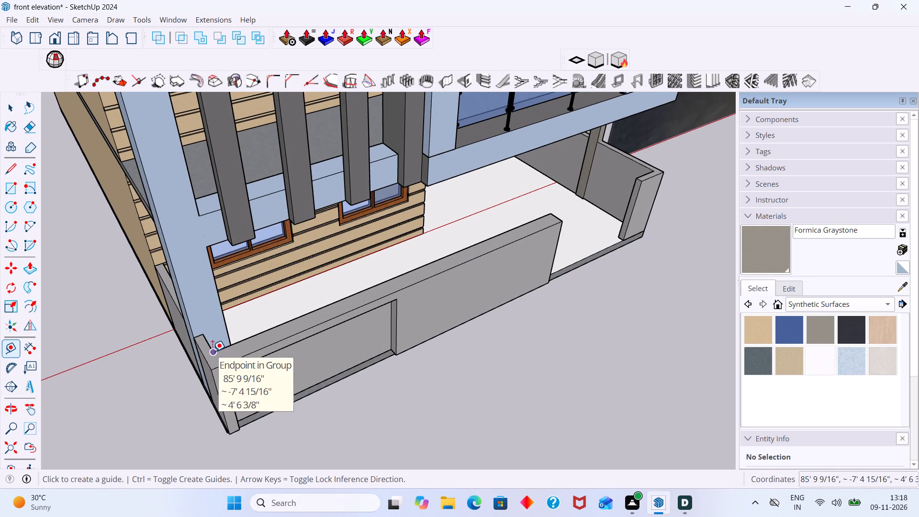
left_click(213, 351)
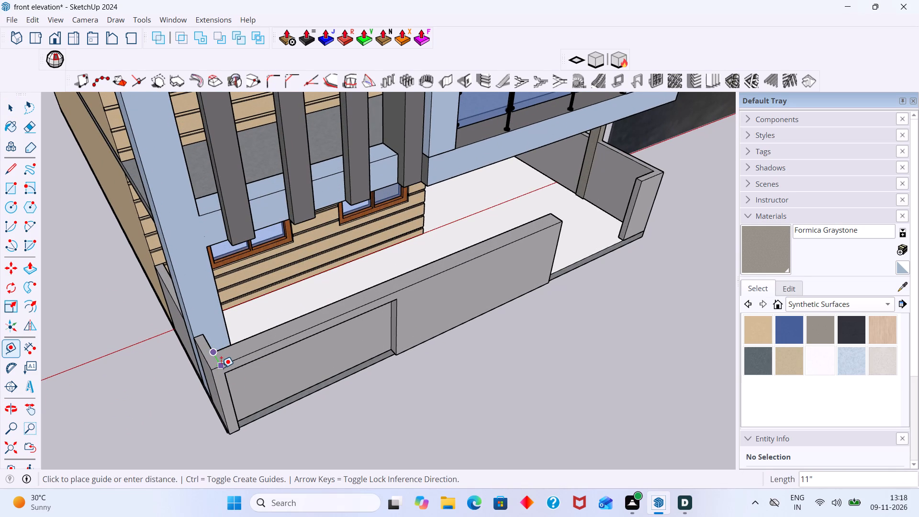
key("space")
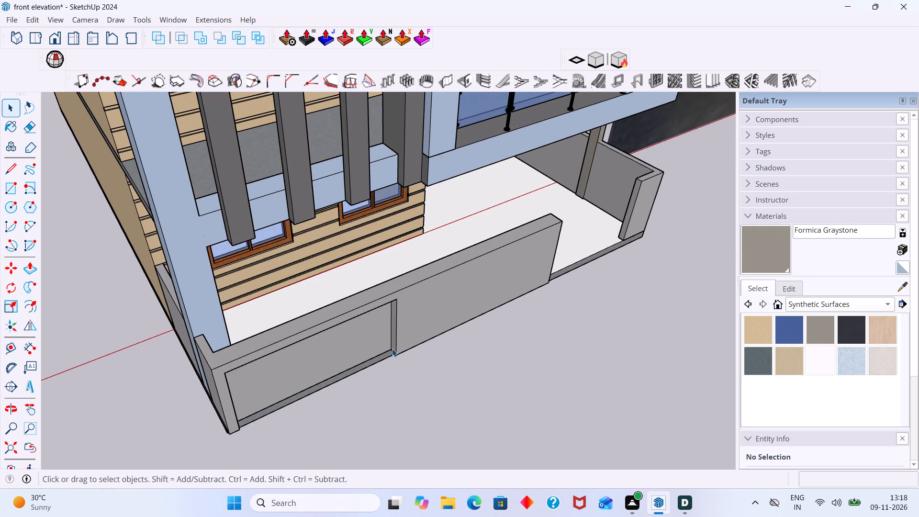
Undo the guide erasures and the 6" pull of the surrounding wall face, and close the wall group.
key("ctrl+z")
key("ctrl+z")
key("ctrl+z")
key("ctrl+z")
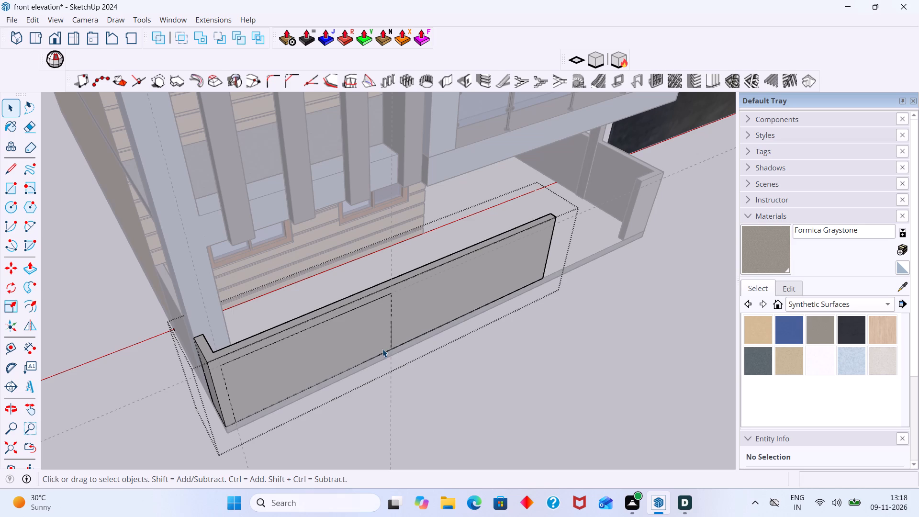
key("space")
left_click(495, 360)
Reopen the front wall group, push the rectangular panel face 3" into the wall, and close the group.
left_click(357, 332)
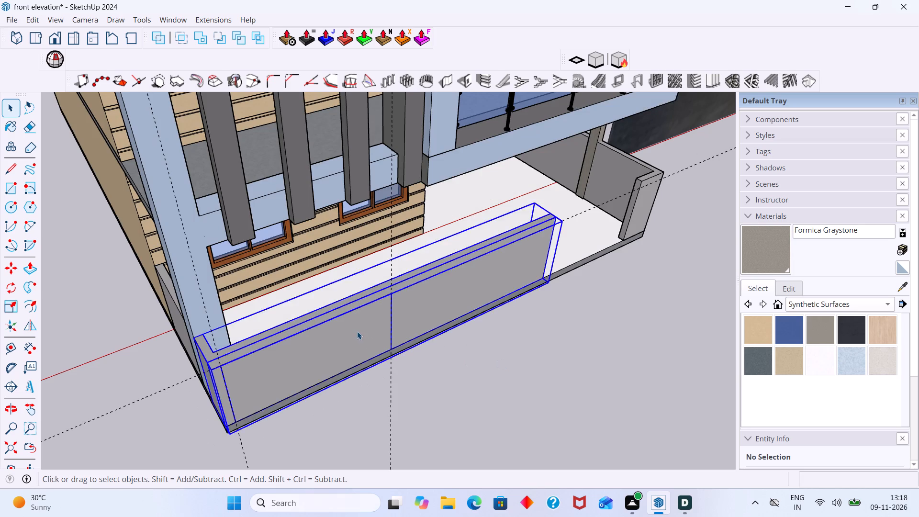
double_click(357, 331)
left_click(357, 339)
key("p")
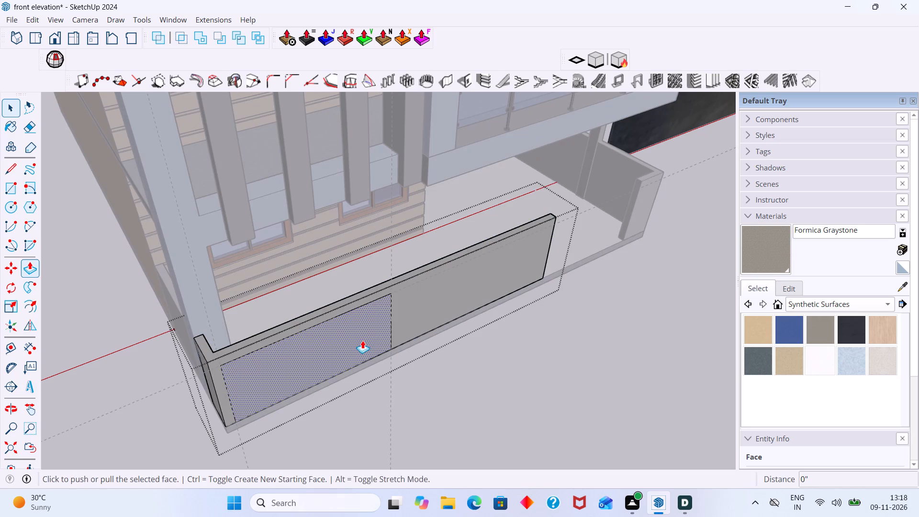
left_click(362, 339)
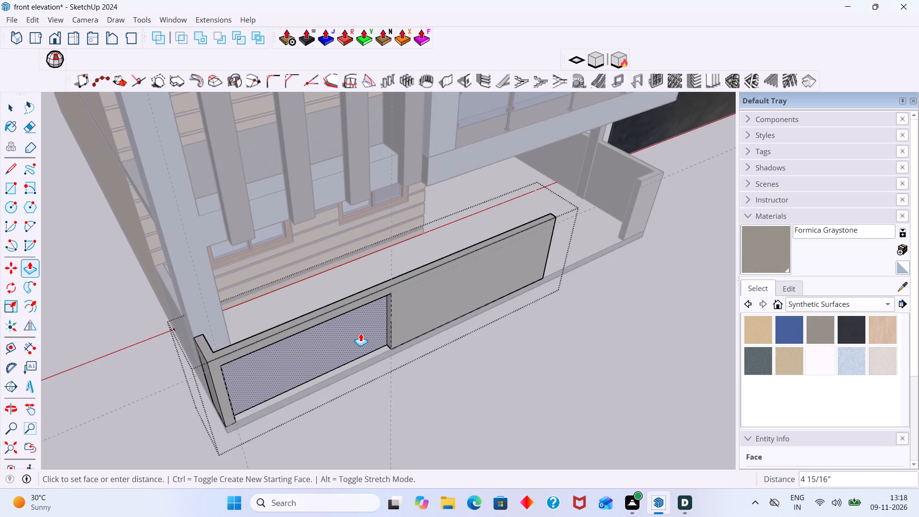
key("3")
key("shift+quotedbl")
key("Return")
key("space")
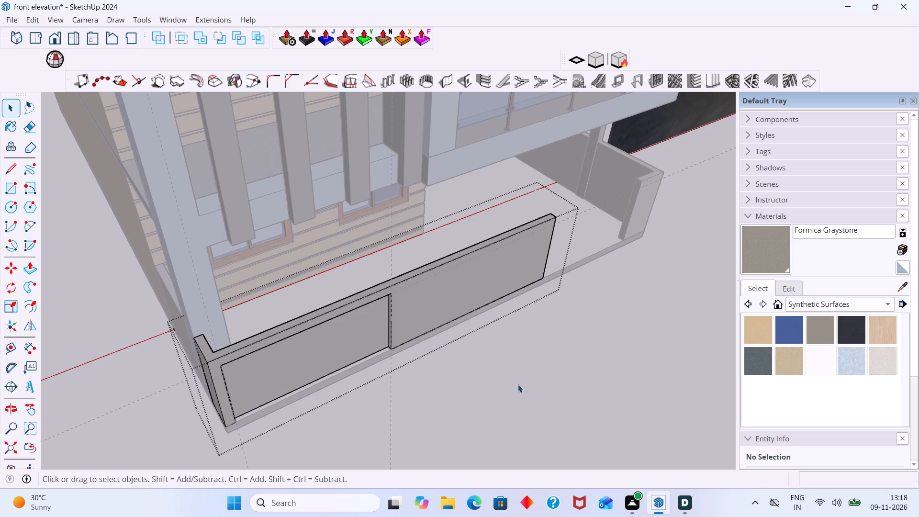
left_click(518, 384)
Erase the dashed construction guides around the front wall and clear the selection.
scroll(456, 343, "down", 2)
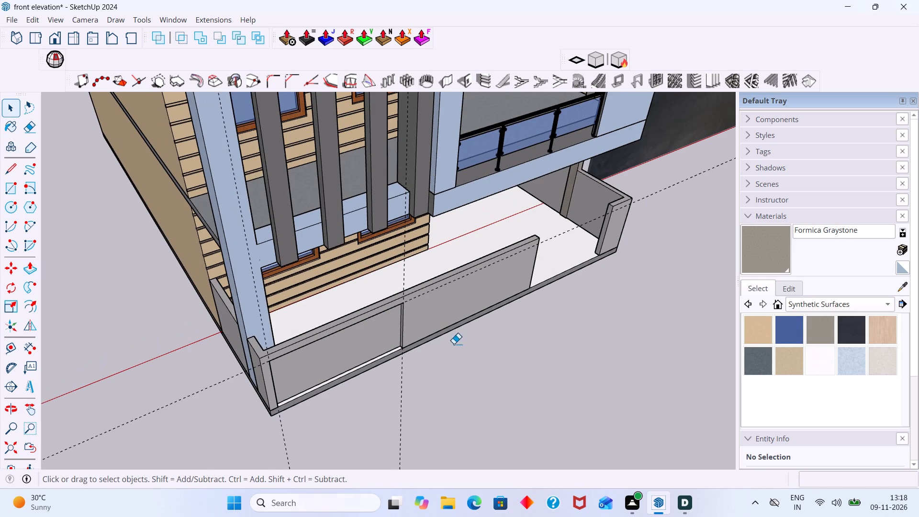
key("e")
left_click_drag(448, 376, 266, 445)
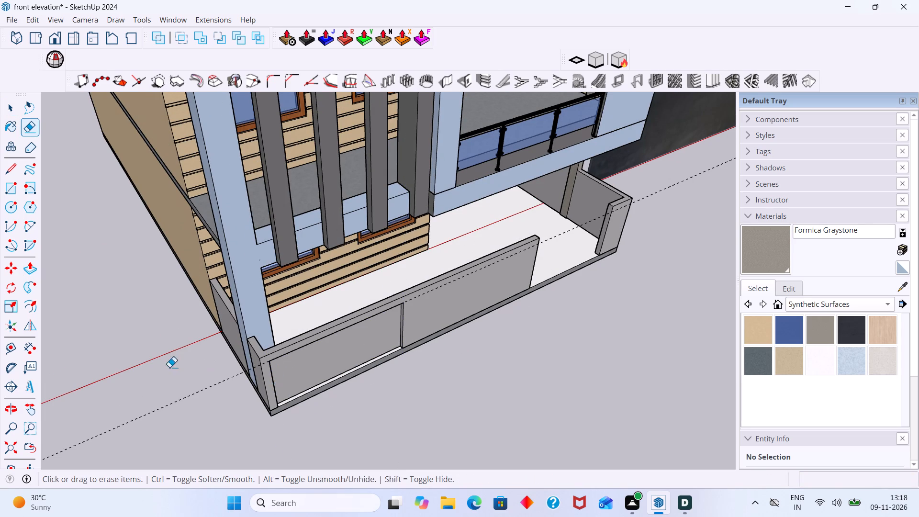
left_click_drag(151, 367, 163, 426)
scroll(186, 415, "down", 8)
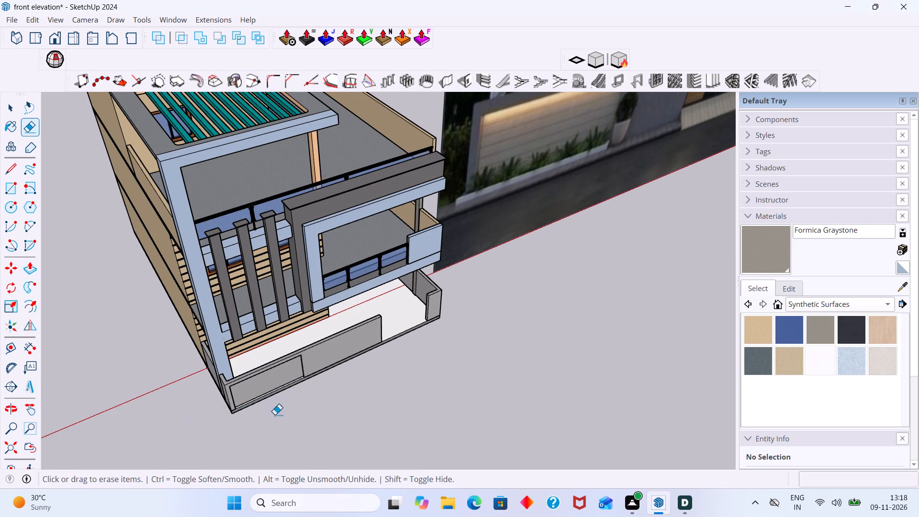
key("space")
left_click(367, 438)
Examine the recessed panel and base strip of the front compound wall from several angles.
scroll(304, 401, "up", 9)
middle_click_drag(293, 392, 293, 391)
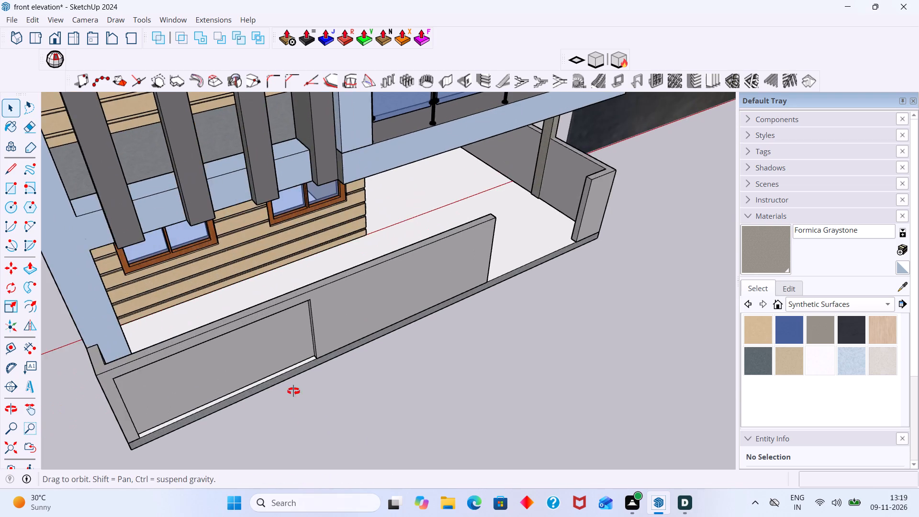
middle_click_drag(293, 391, 491, 311)
scroll(402, 406, "up", 2)
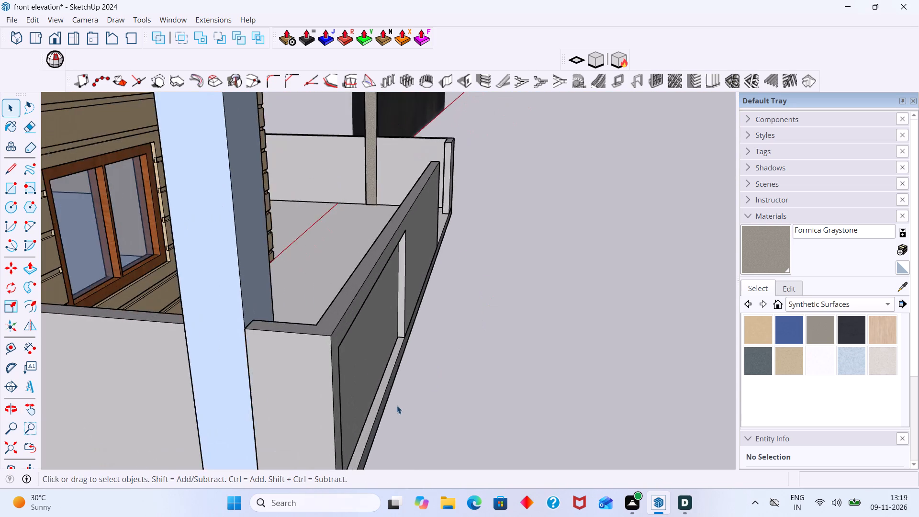
scroll(397, 405, "up", 7)
left_click(387, 377)
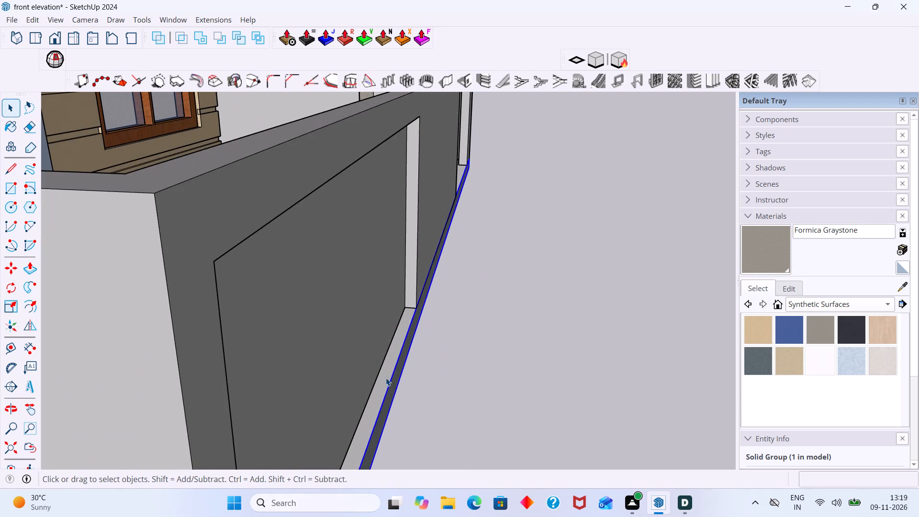
left_click(457, 402)
scroll(452, 400, "up", 1)
scroll(452, 399, "down", 3)
middle_click_drag(467, 405, 331, 369)
scroll(340, 370, "down", 8)
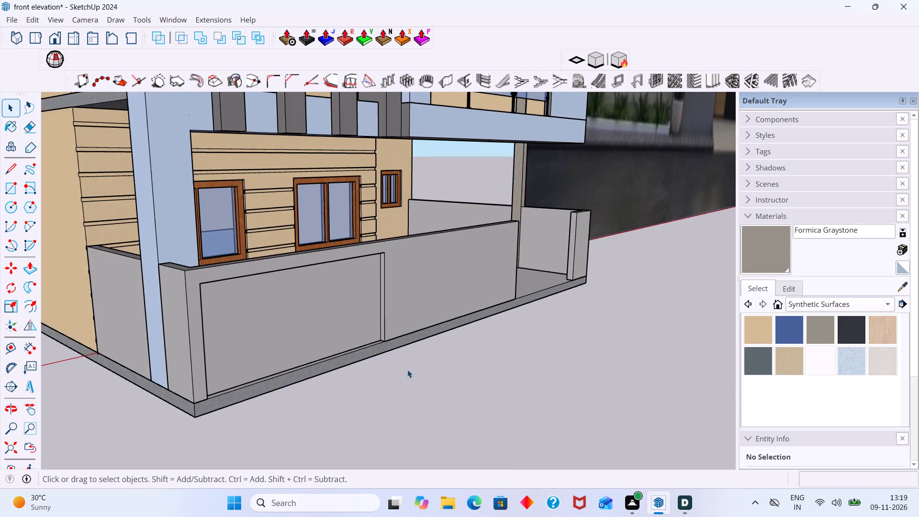
middle_click_drag(392, 394, 307, 400)
scroll(341, 402, "down", 15)
scroll(325, 385, "up", 3)
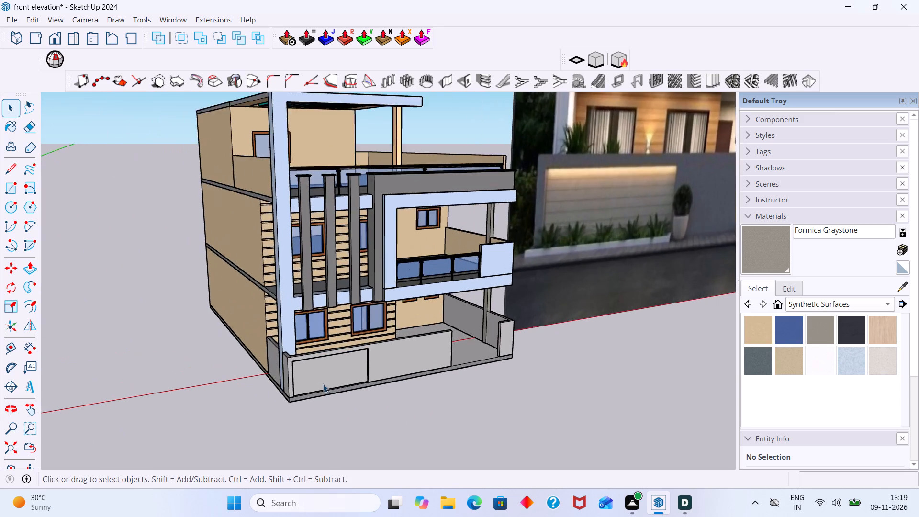
Open the front wall group, create horizontal groove lines on the recessed panel face starting from its bottom corner, and close the group.
scroll(323, 384, "up", 4)
left_click(313, 382)
double_click(311, 381)
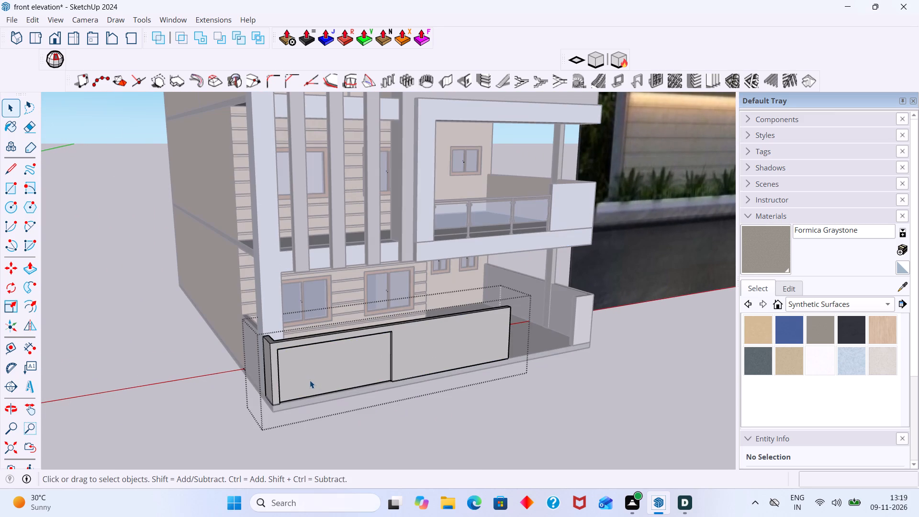
left_click(310, 380)
left_click(308, 380)
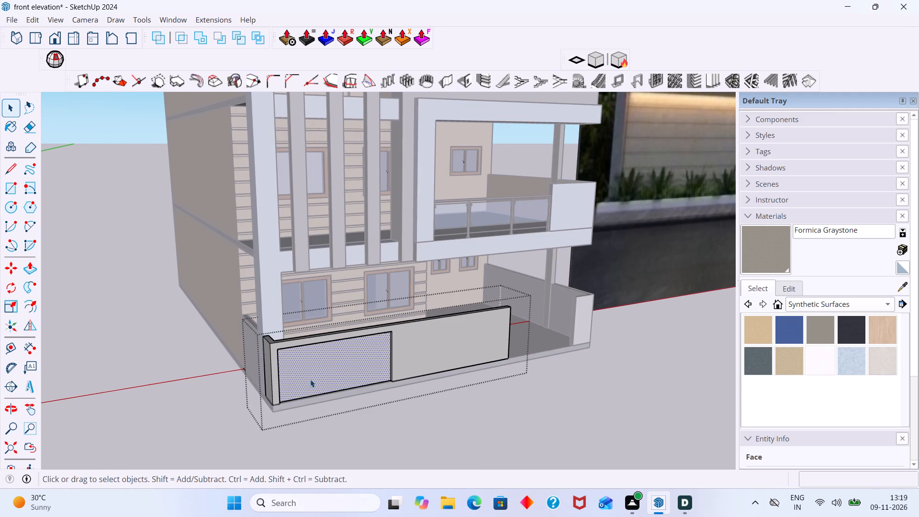
left_click(482, 83)
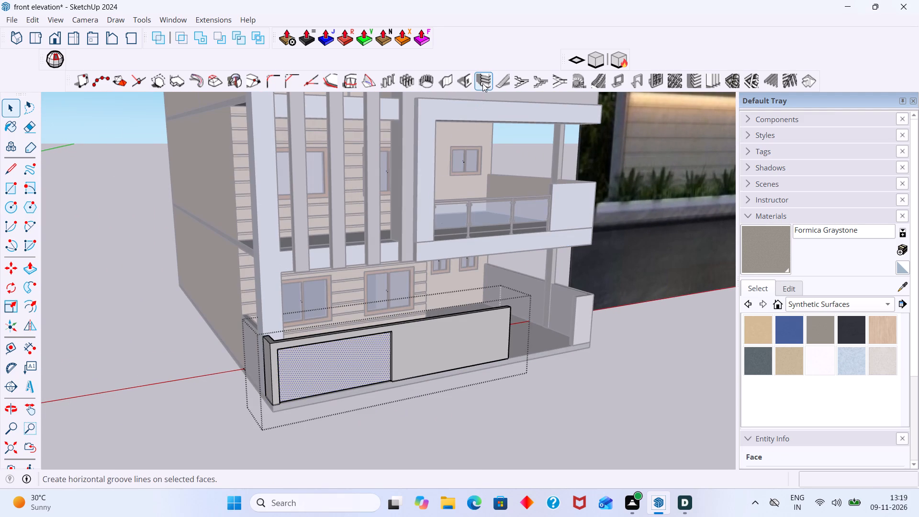
left_click(124, 267)
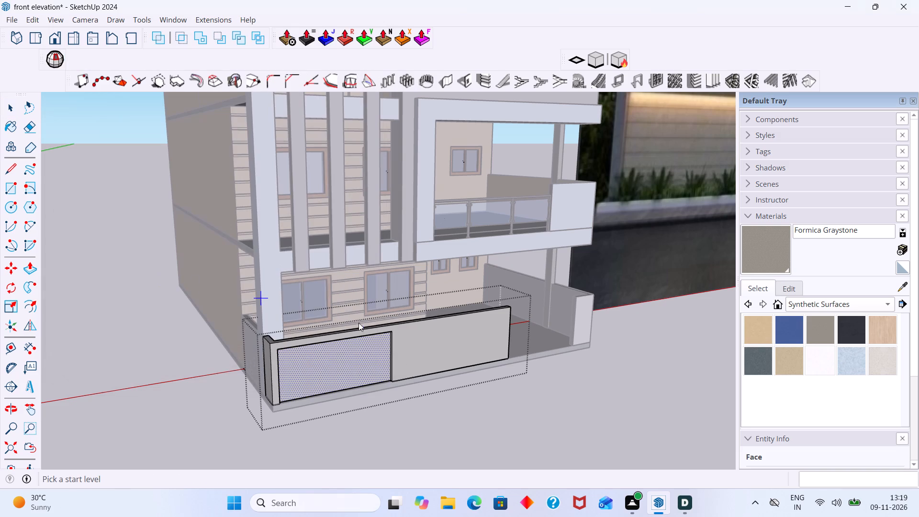
scroll(282, 397, "up", 7)
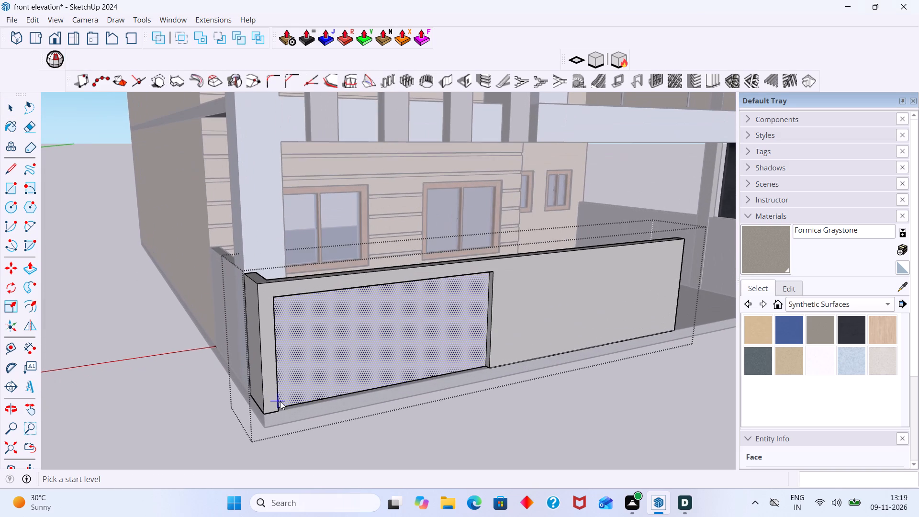
left_click(280, 403)
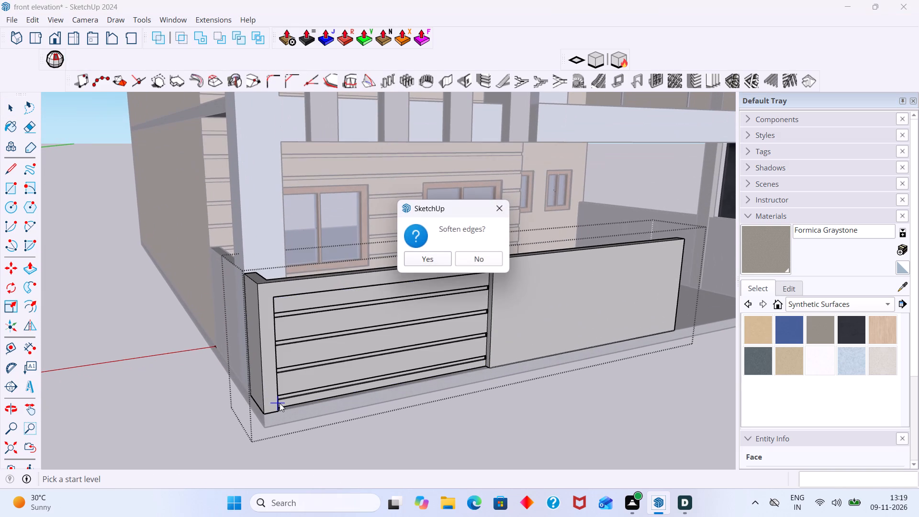
key("space")
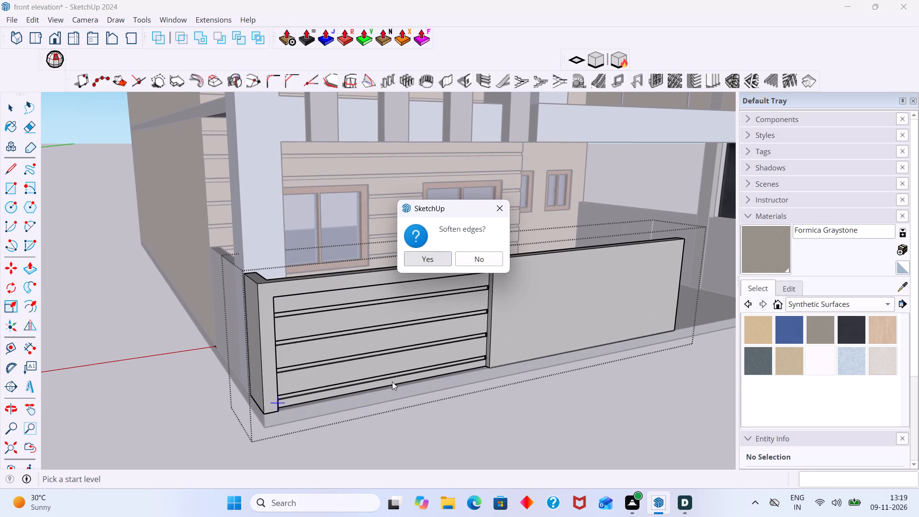
left_click(519, 423)
Compare the grooved front wall and the whole house model with the reference image.
scroll(498, 403, "down", 7)
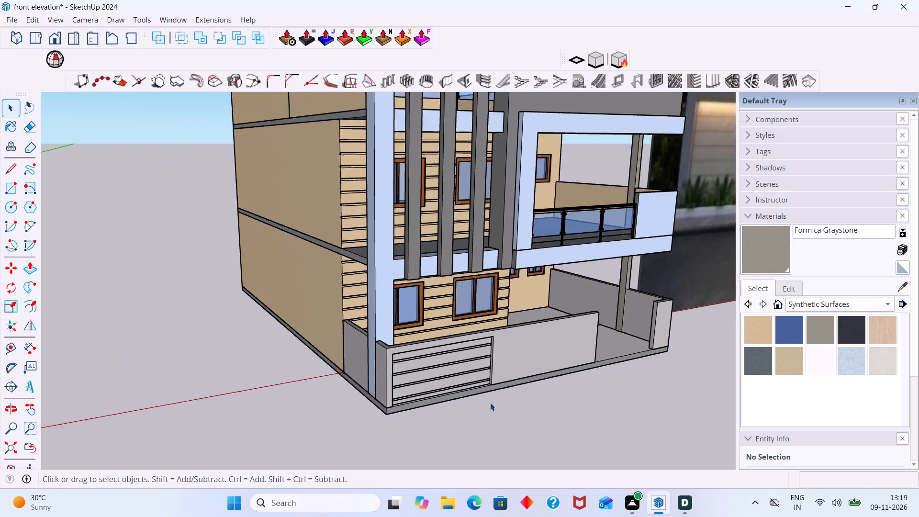
scroll(490, 403, "down", 3)
middle_click_drag(487, 405, 428, 421)
scroll(433, 417, "down", 2)
middle_click_drag(442, 419, 306, 405, "shift")
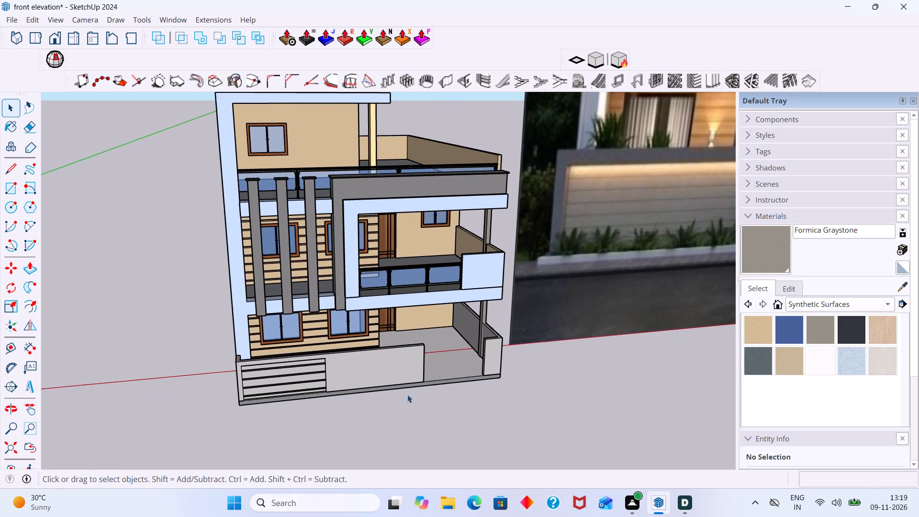
scroll(410, 394, "down", 5)
scroll(344, 400, "up", 5)
scroll(356, 416, "down", 6)
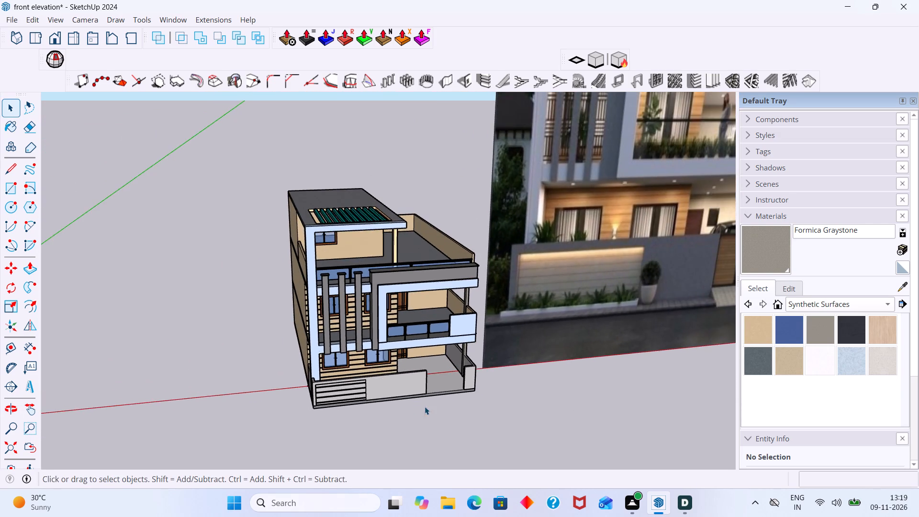
scroll(425, 406, "down", 6)
middle_click_drag(472, 383, 352, 388)
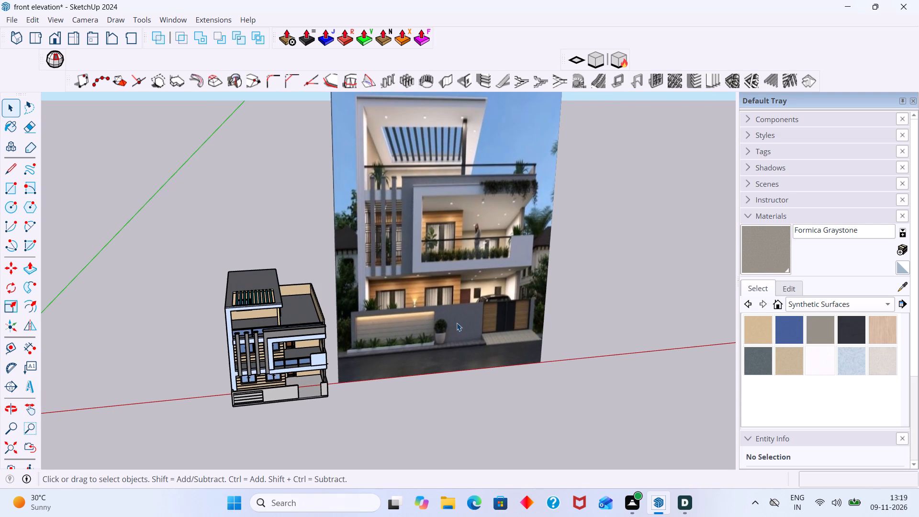
middle_click_drag(366, 371, 368, 335)
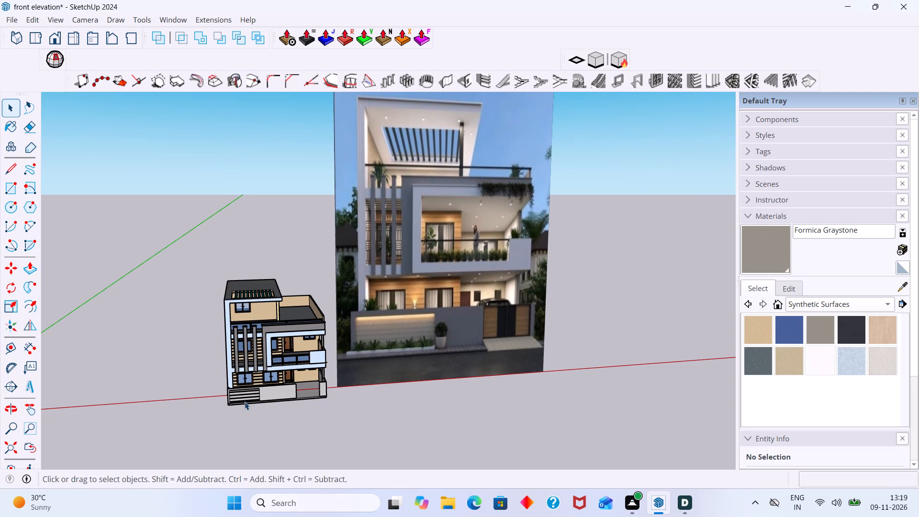
middle_click_drag(245, 402, 253, 388)
scroll(255, 394, "up", 4)
scroll(274, 395, "down", 3)
middle_click_drag(297, 397, 331, 401)
scroll(261, 388, "up", 4)
scroll(339, 384, "down", 5)
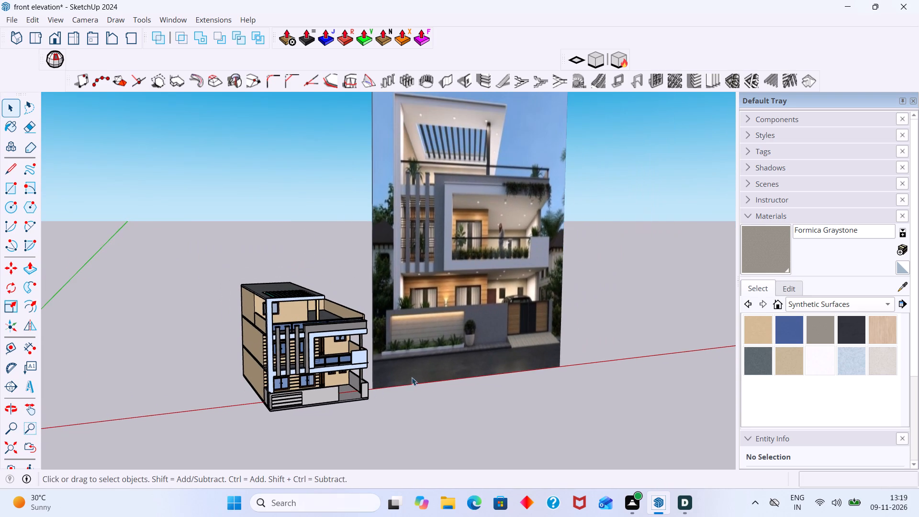
scroll(361, 363, "up", 8)
scroll(371, 355, "down", 8)
middle_click_drag(367, 375, 332, 389)
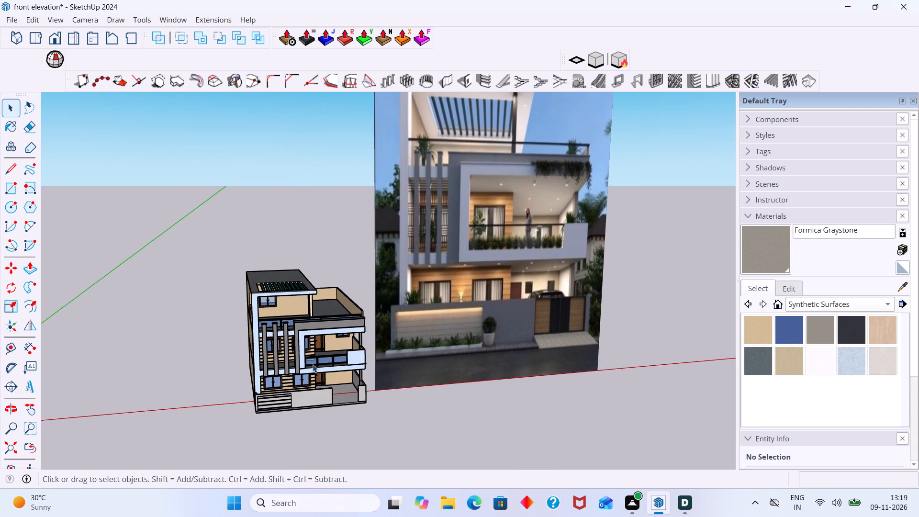
scroll(306, 350, "up", 2)
scroll(306, 346, "down", 4)
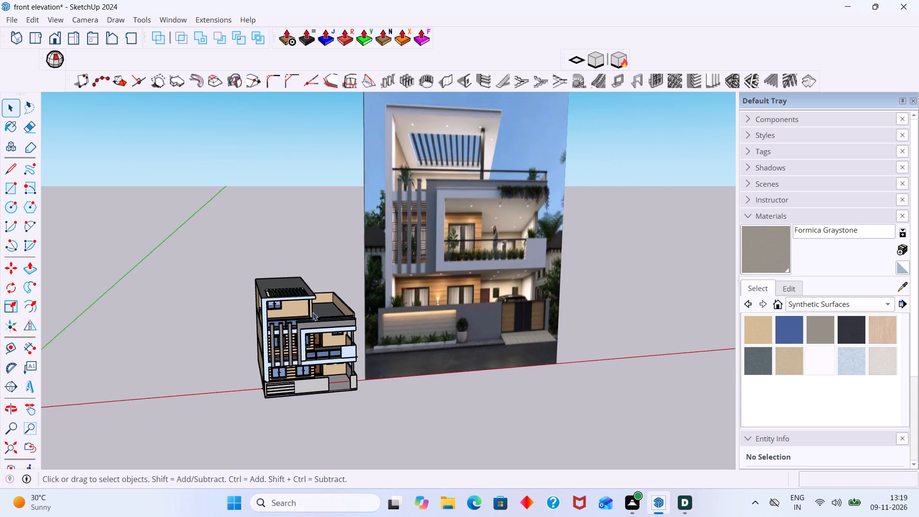
scroll(313, 312, "down", 2)
Examine the underside of the roof overhang and its pergola from below and from the side.
middle_click_drag(308, 318, 315, 275)
middle_click_drag(314, 296, 310, 265)
scroll(290, 311, "up", 7)
middle_click_drag(291, 292, 291, 237)
scroll(285, 269, "up", 1)
middle_click_drag(285, 269, 183, 217)
scroll(258, 294, "up", 2)
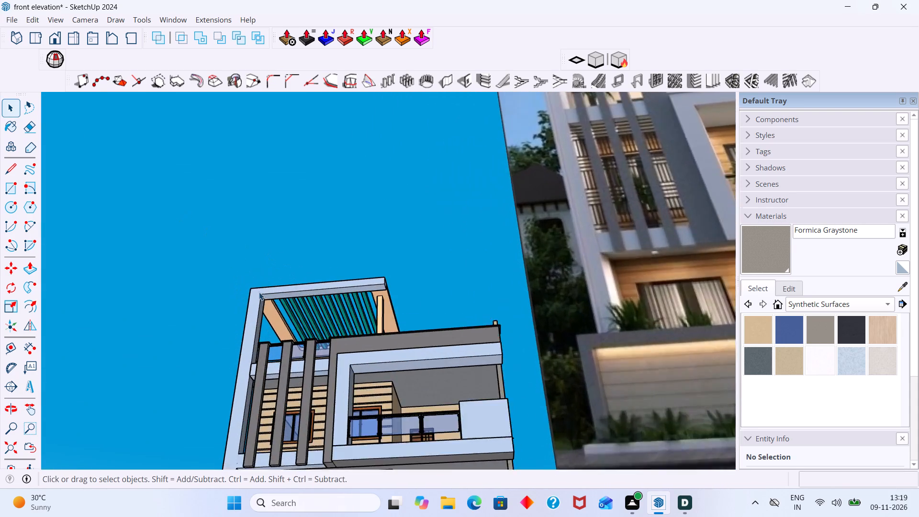
scroll(259, 292, "up", 4)
middle_click_drag(263, 304, 512, 250)
middle_click_drag(183, 239, 240, 327)
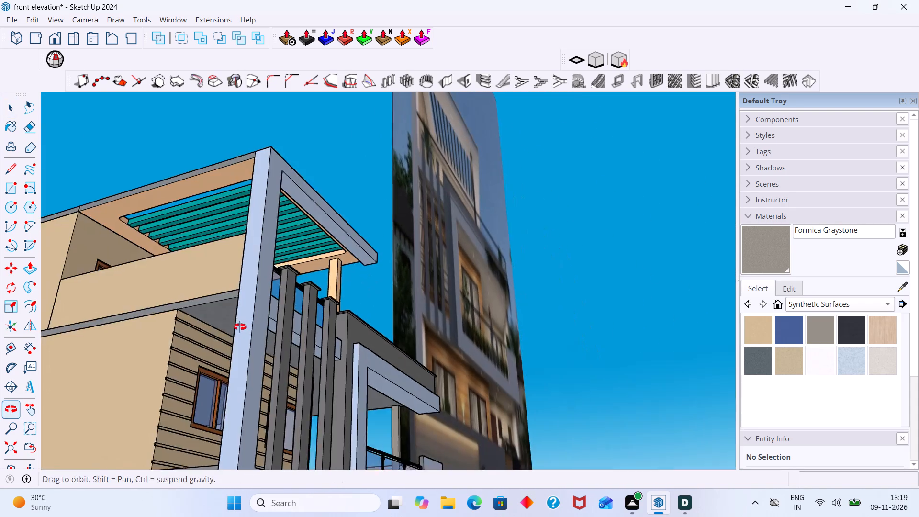
middle_click_drag(240, 327, 239, 324)
scroll(190, 231, "up", 3)
scroll(189, 197, "down", 5)
Open the roof frame group, inspect its underside and edges around the pergola slats, and close the group.
left_click(188, 183)
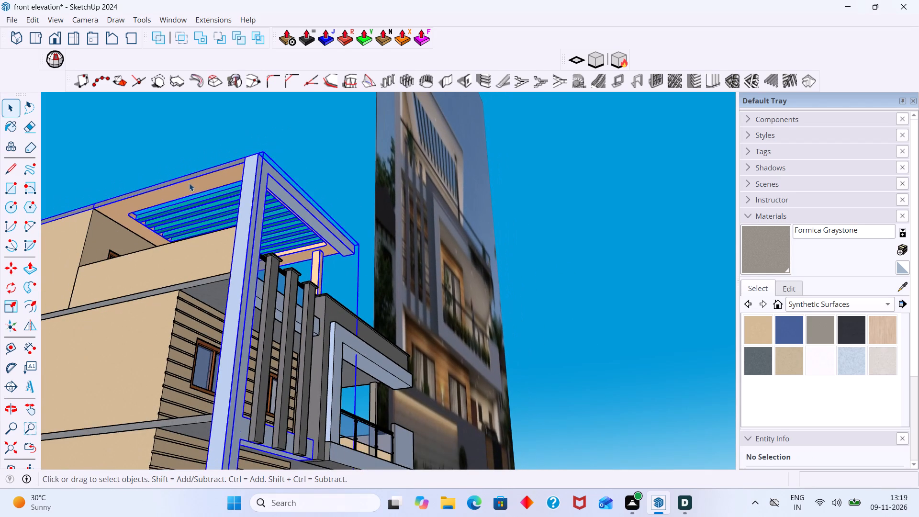
scroll(197, 185, "down", 2)
double_click(199, 187)
left_click(201, 186)
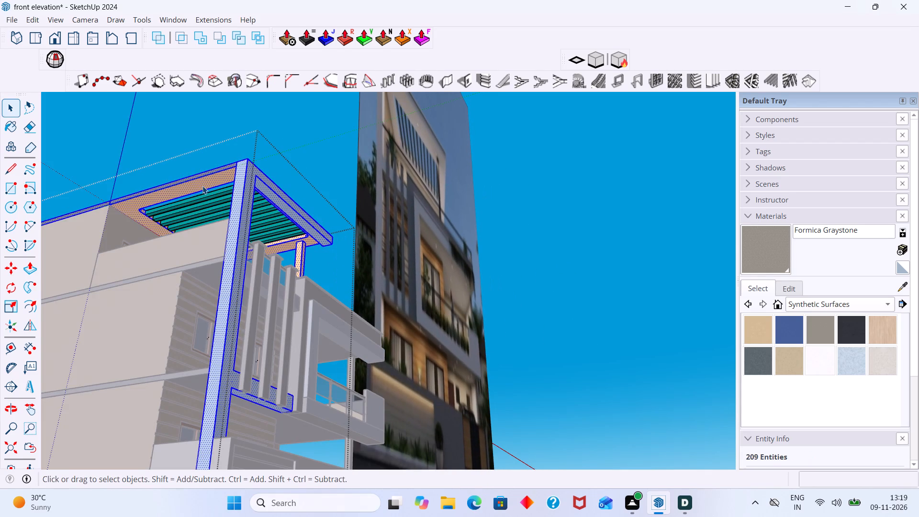
left_click(202, 186)
left_click(202, 186)
middle_click_drag(205, 186, 205, 280)
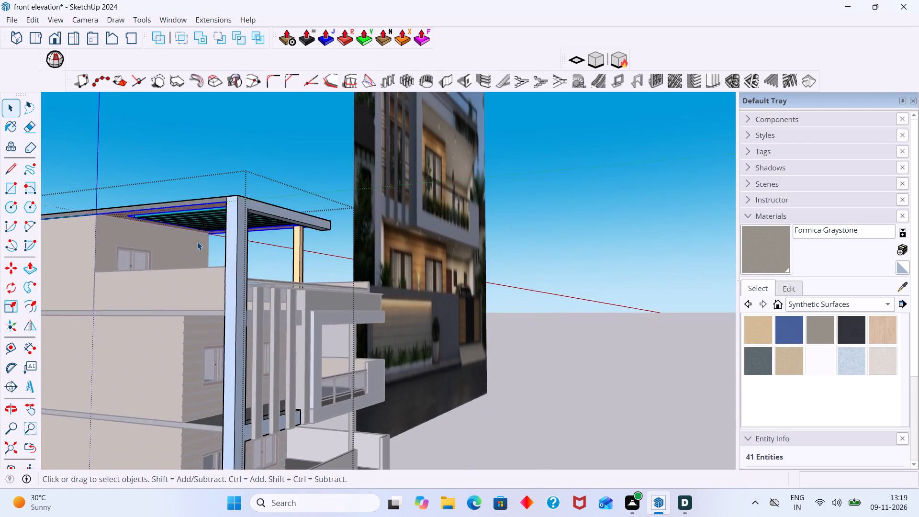
scroll(197, 242, "down", 3)
left_click(234, 172)
scroll(212, 213, "up", 2)
left_click(209, 212)
scroll(209, 212, "up", 3)
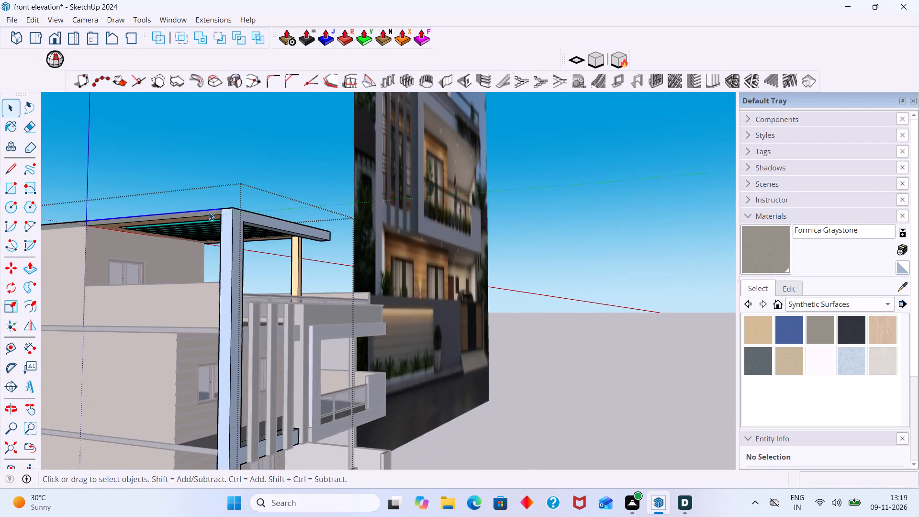
scroll(209, 212, "up", 2)
left_click(210, 215)
scroll(210, 215, "up", 2)
left_click(234, 170)
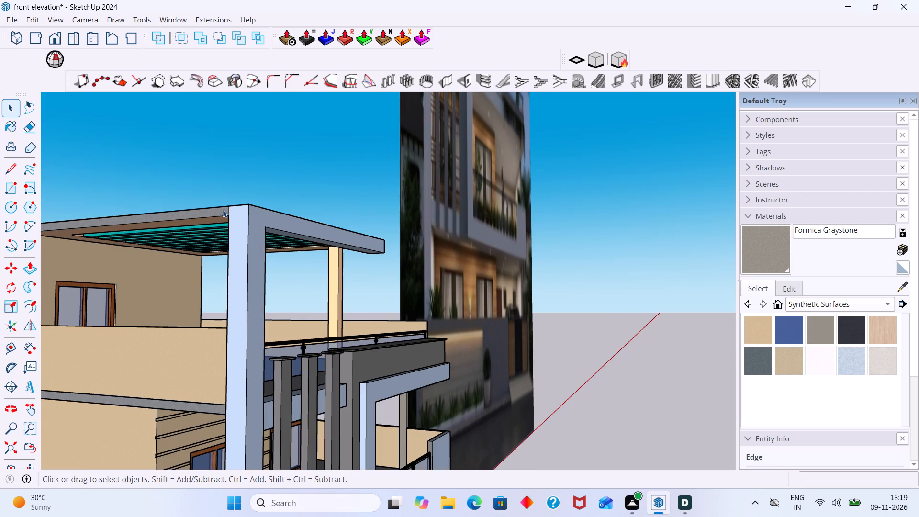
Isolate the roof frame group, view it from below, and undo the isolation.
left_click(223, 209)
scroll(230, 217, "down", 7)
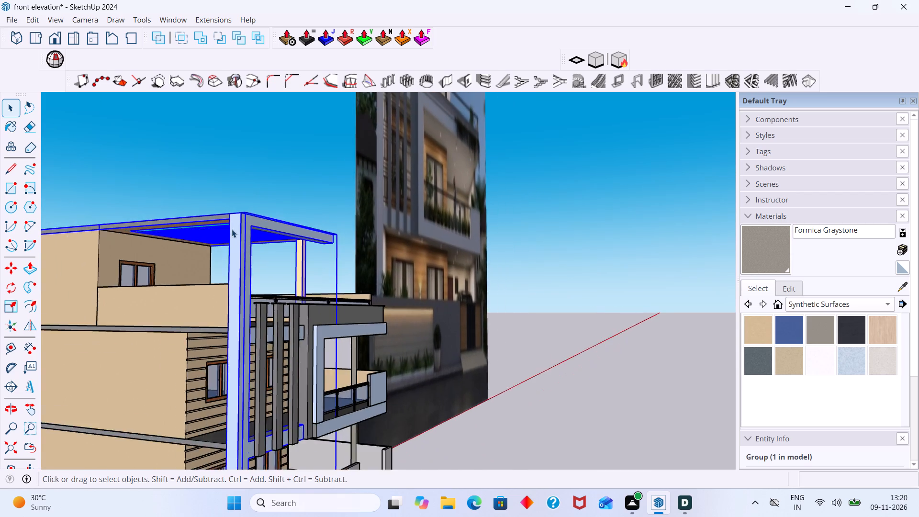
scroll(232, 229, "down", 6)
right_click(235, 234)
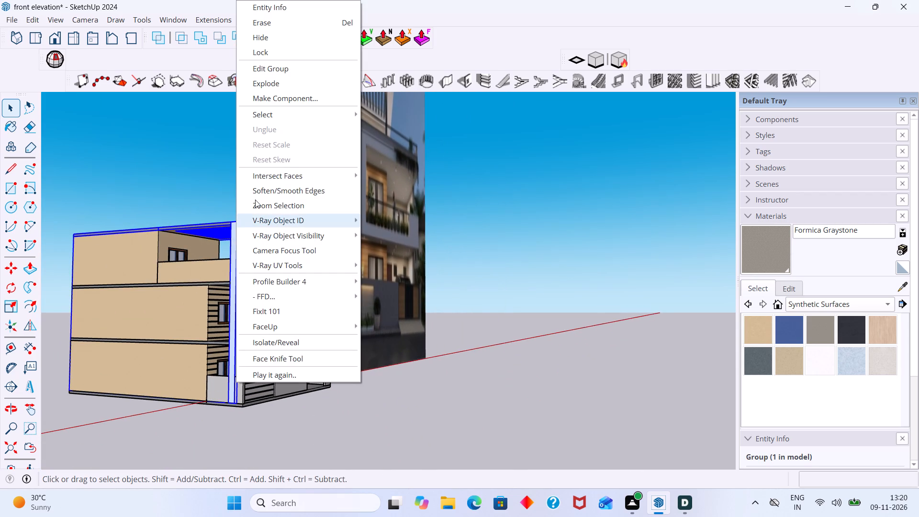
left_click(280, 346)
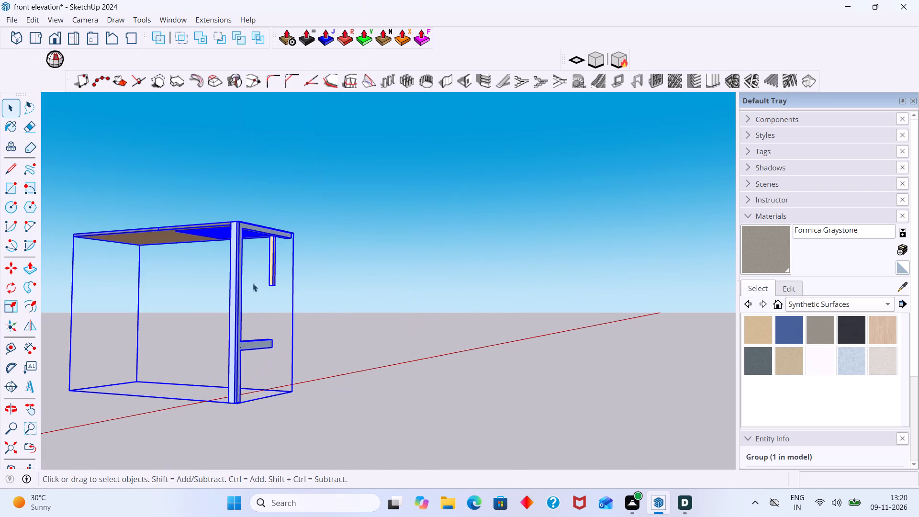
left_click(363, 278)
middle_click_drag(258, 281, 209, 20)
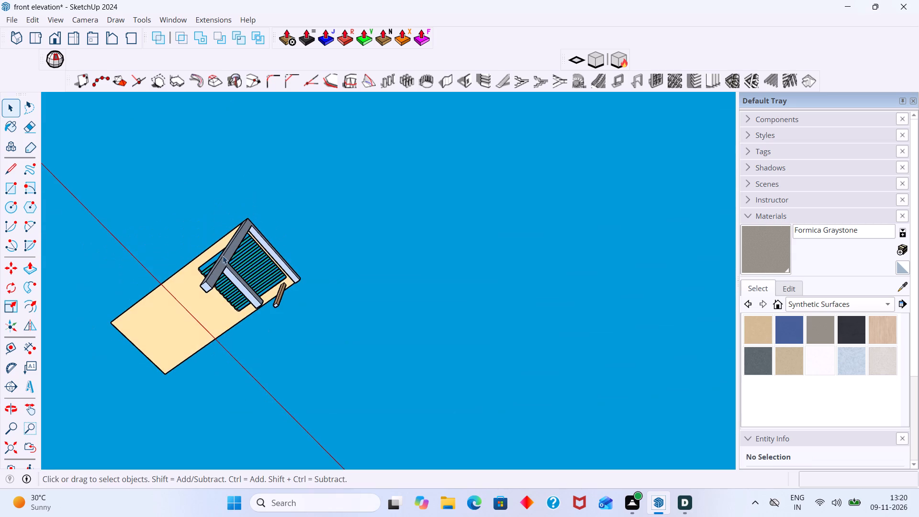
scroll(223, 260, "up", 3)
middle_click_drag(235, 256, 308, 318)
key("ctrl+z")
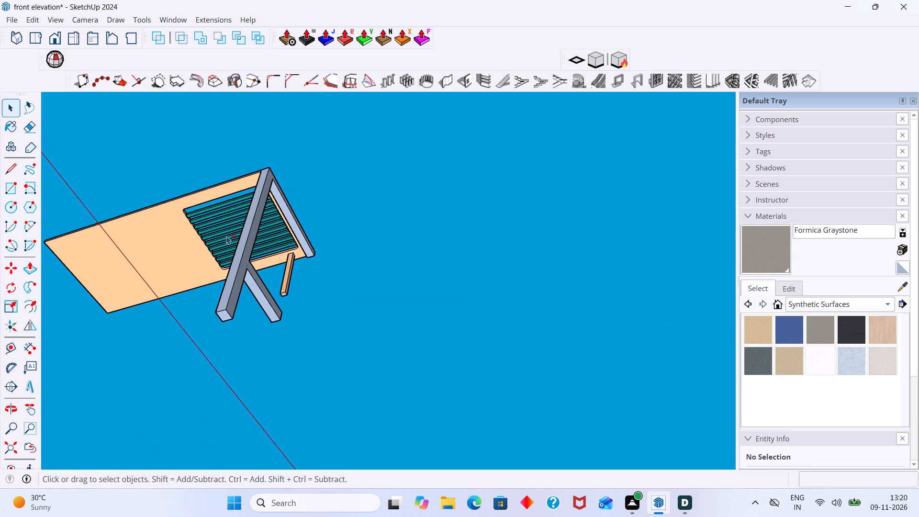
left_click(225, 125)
Compare the roof overhang and pergola with the upper part of the reference image.
middle_click_drag(233, 193, 237, 274)
scroll(194, 203, "up", 5)
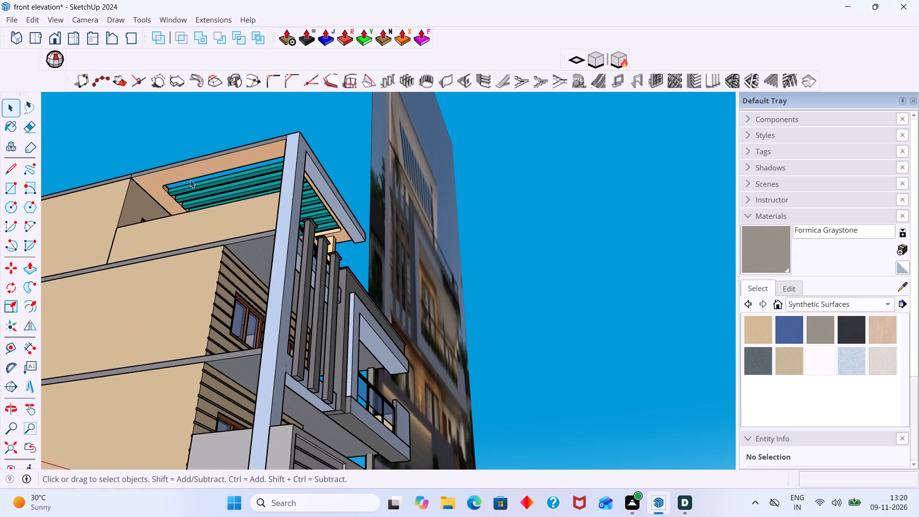
scroll(195, 184, "down", 13)
middle_click_drag(375, 251, 223, 346)
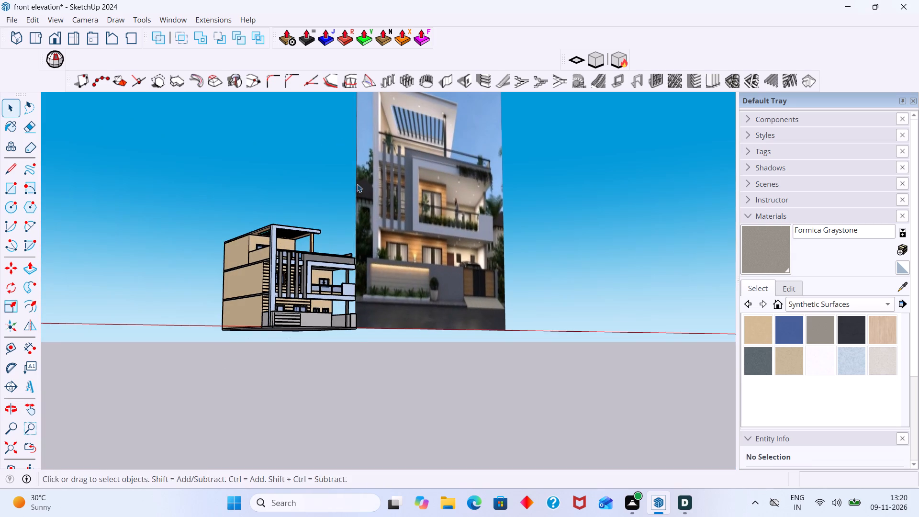
middle_click_drag(358, 186, 359, 212)
middle_click_drag(367, 215, 362, 340, "shift")
scroll(395, 237, "up", 3)
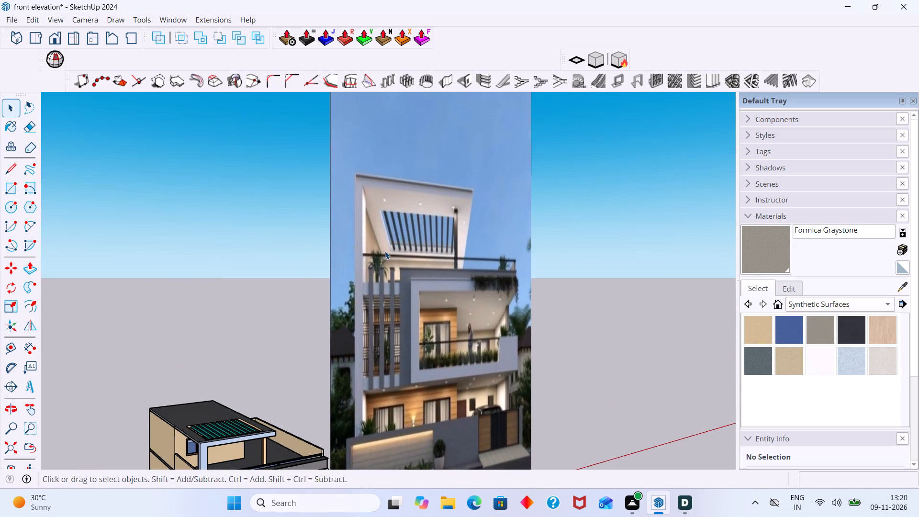
Open the roof frame group and select the underside face surrounding the pergola opening.
scroll(387, 257, "down", 2)
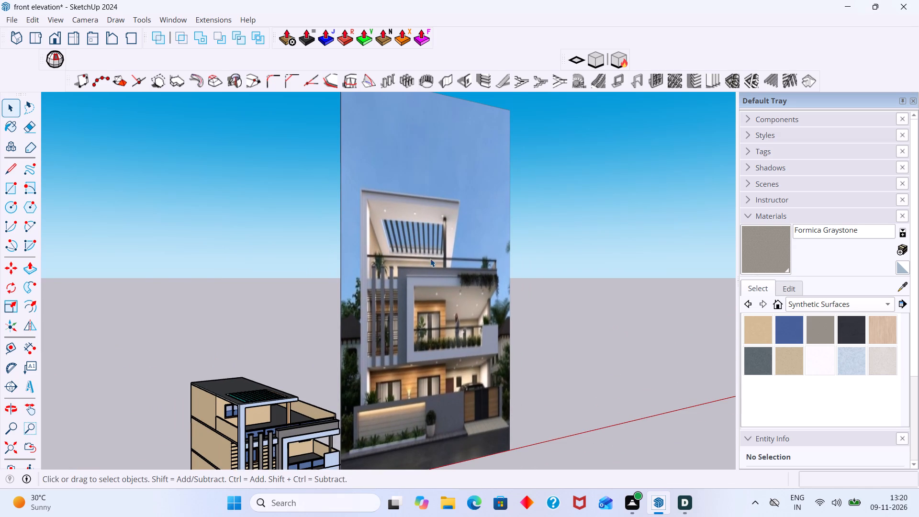
middle_click_drag(323, 359, 341, 314, "shift")
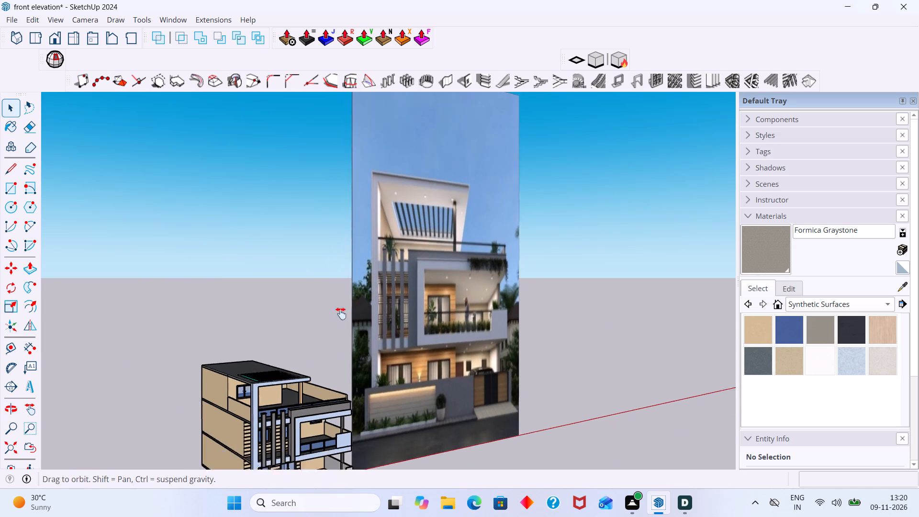
middle_click_drag(341, 314, 353, 275, "shift")
middle_click_drag(258, 357, 261, 270)
middle_click_drag(261, 262, 263, 145)
scroll(265, 220, "up", 6)
middle_click_drag(273, 198, 313, 161)
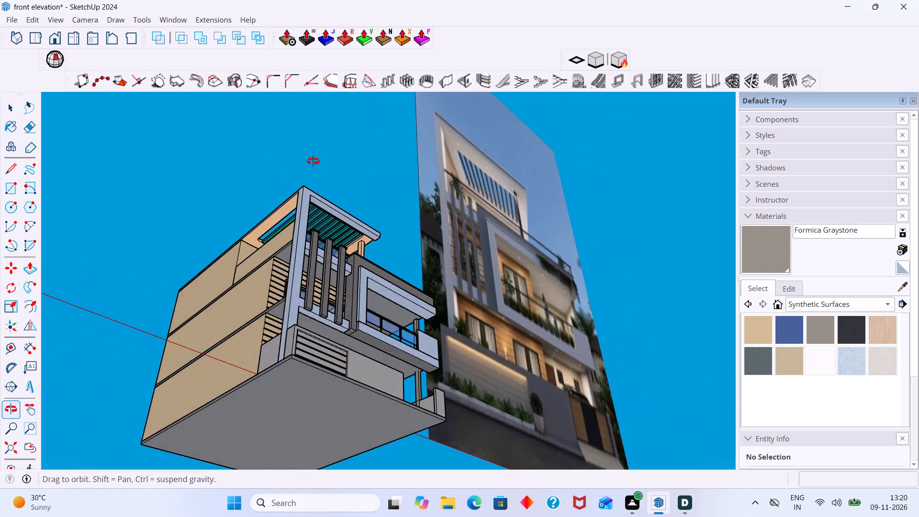
middle_click_drag(313, 161, 393, 148)
scroll(358, 157, "up", 10)
middle_click_drag(179, 243, 291, 237)
scroll(187, 145, "up", 4)
triple_click(179, 171)
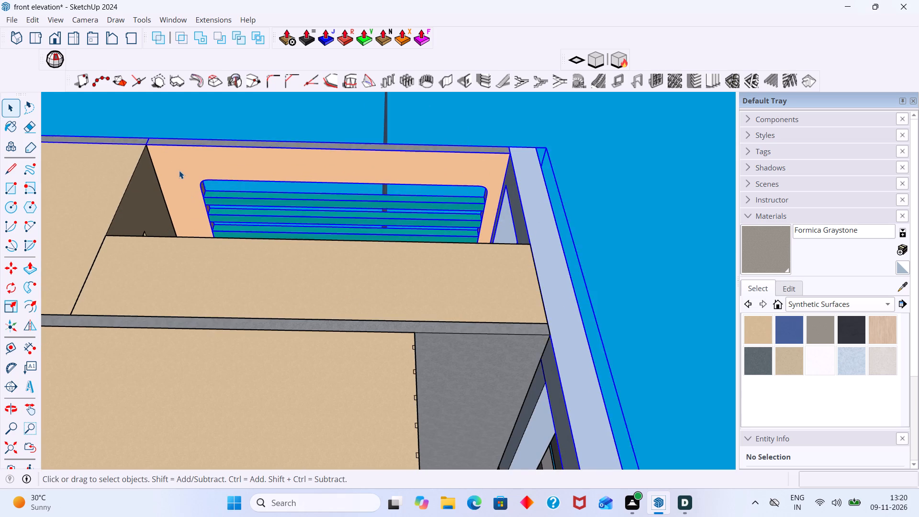
left_click(184, 170)
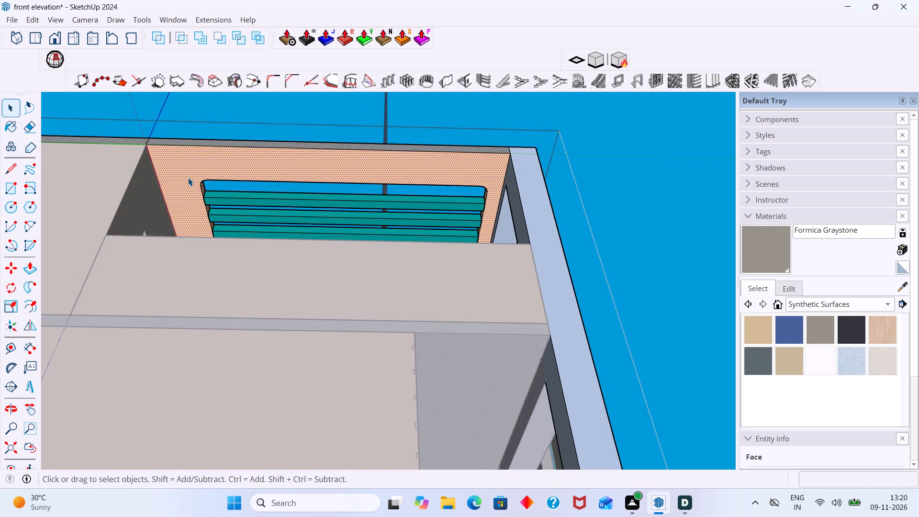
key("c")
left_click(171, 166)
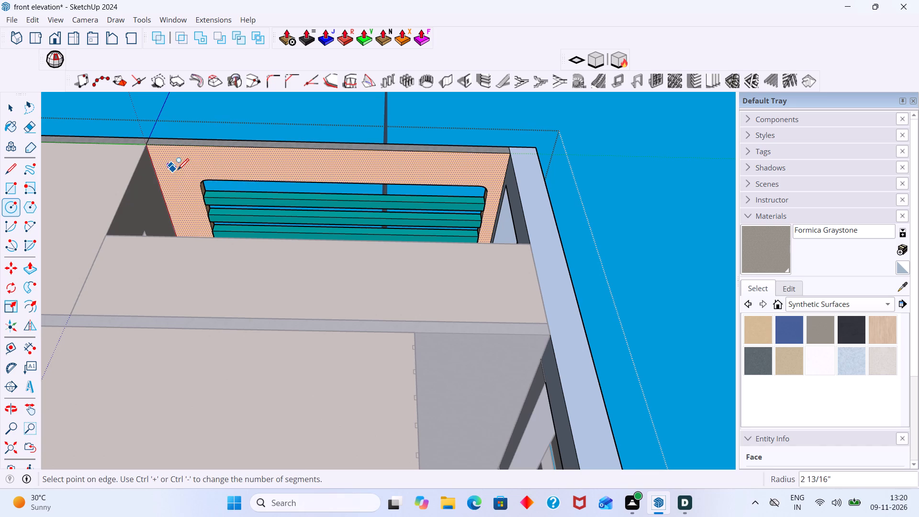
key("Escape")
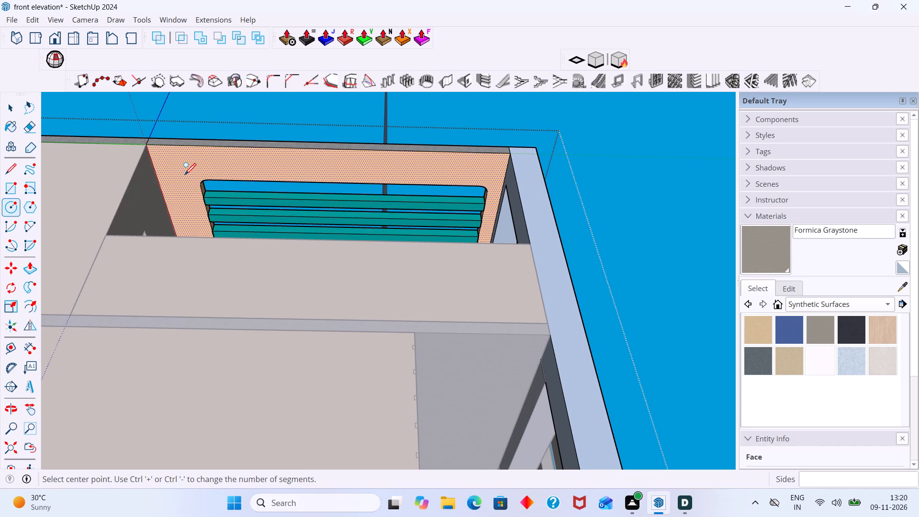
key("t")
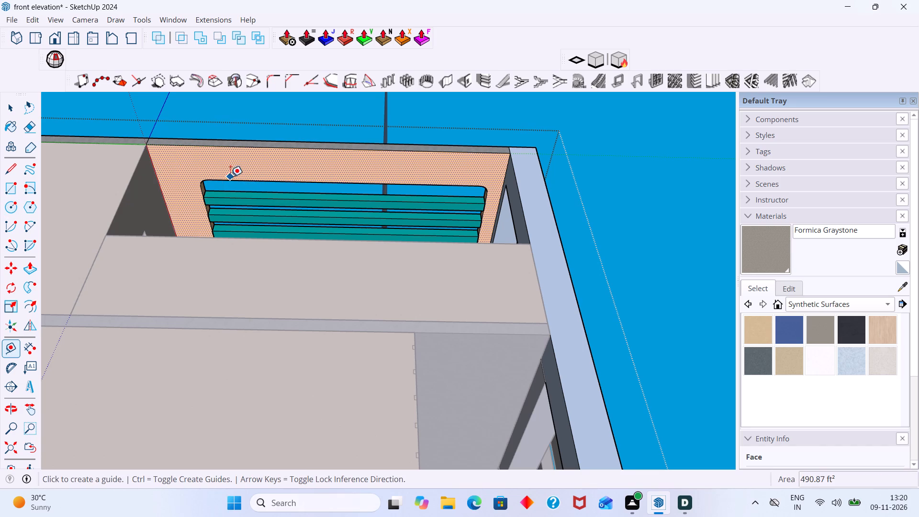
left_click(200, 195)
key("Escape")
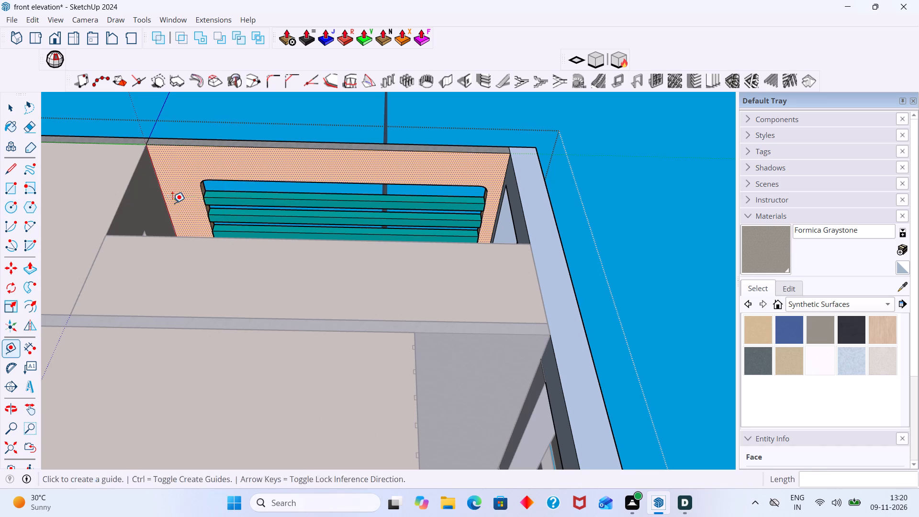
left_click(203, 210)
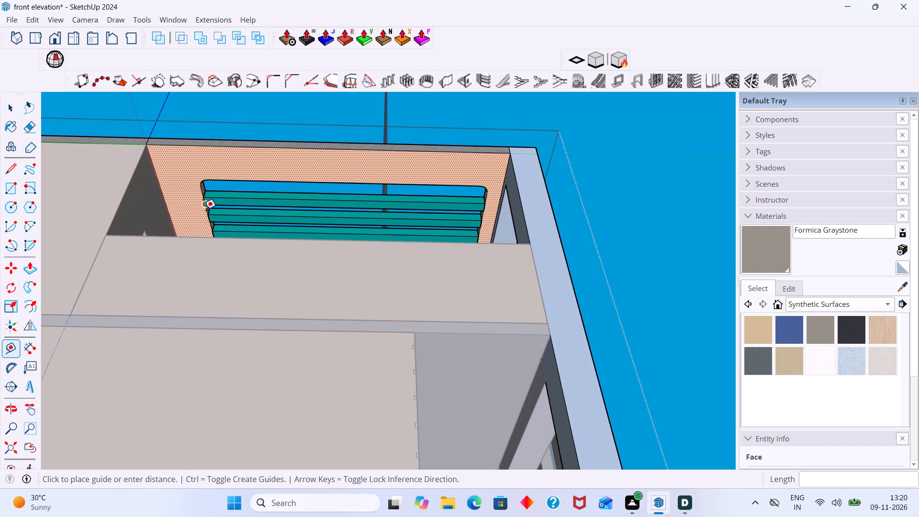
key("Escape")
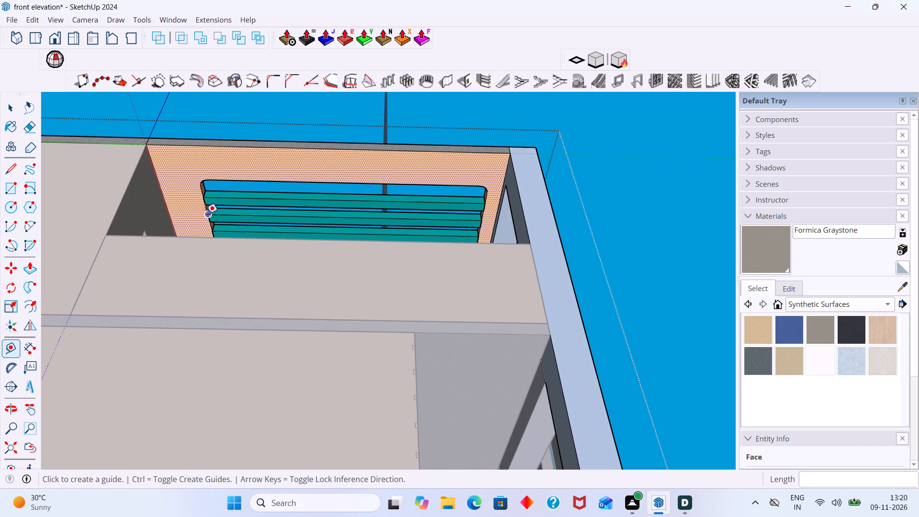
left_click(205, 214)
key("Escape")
Place guides on the underside face 1' from the pergola opening's short edge and 1' from the overhang's long outer edge.
scroll(207, 219, "up", 3)
middle_click_drag(206, 214, 194, 184)
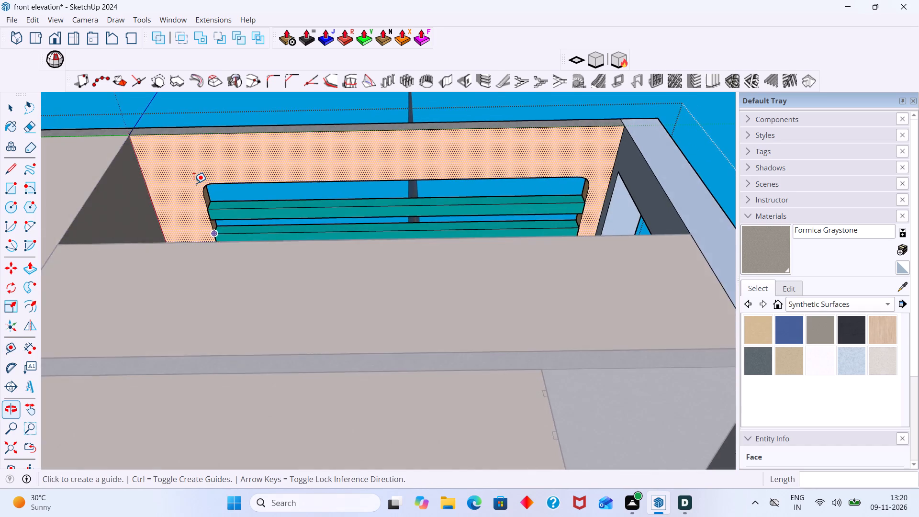
scroll(194, 183, "up", 6)
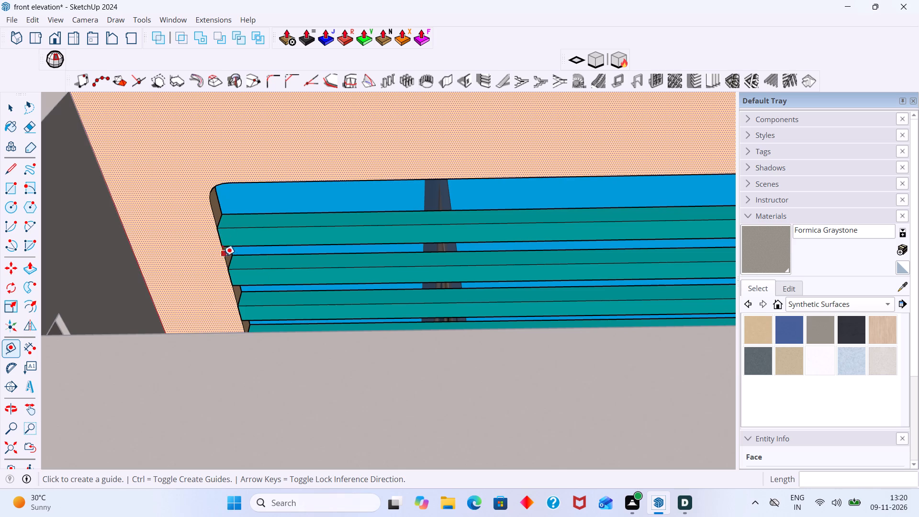
left_click(224, 263)
scroll(201, 267, "down", 1)
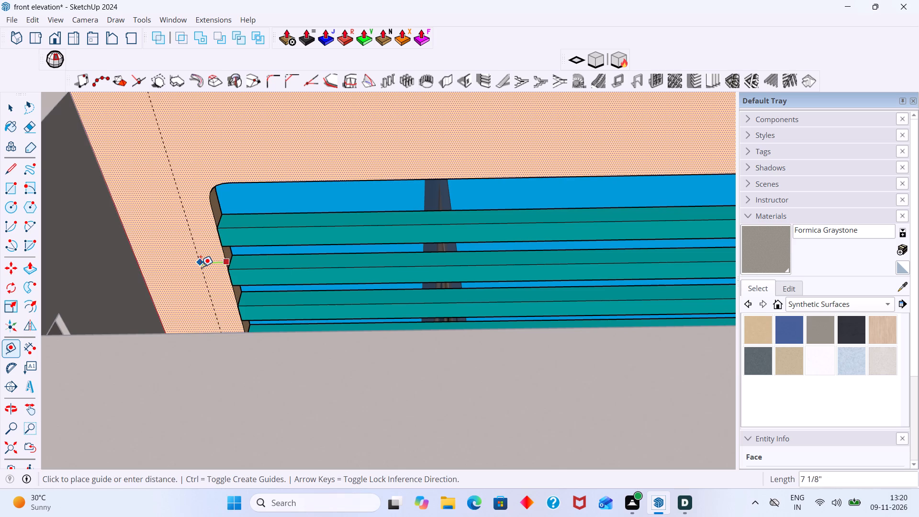
scroll(201, 267, "down", 3)
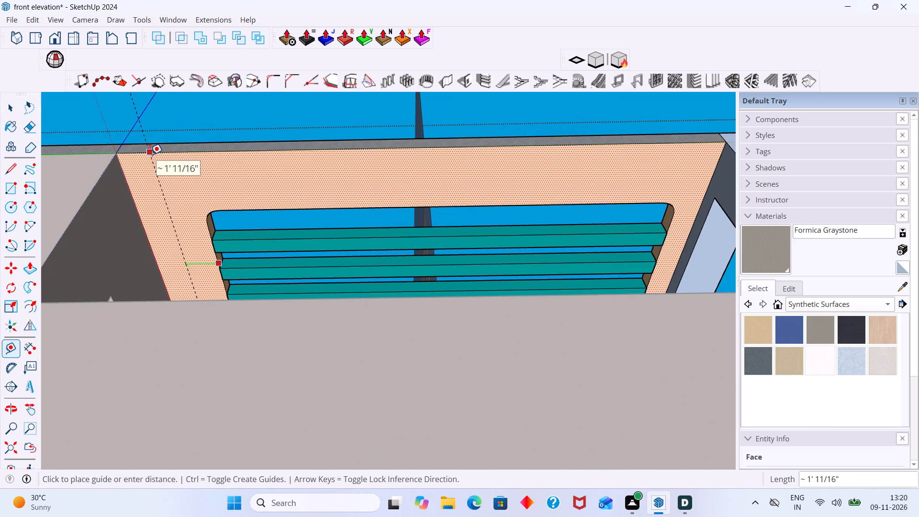
type("1'")
key("Return")
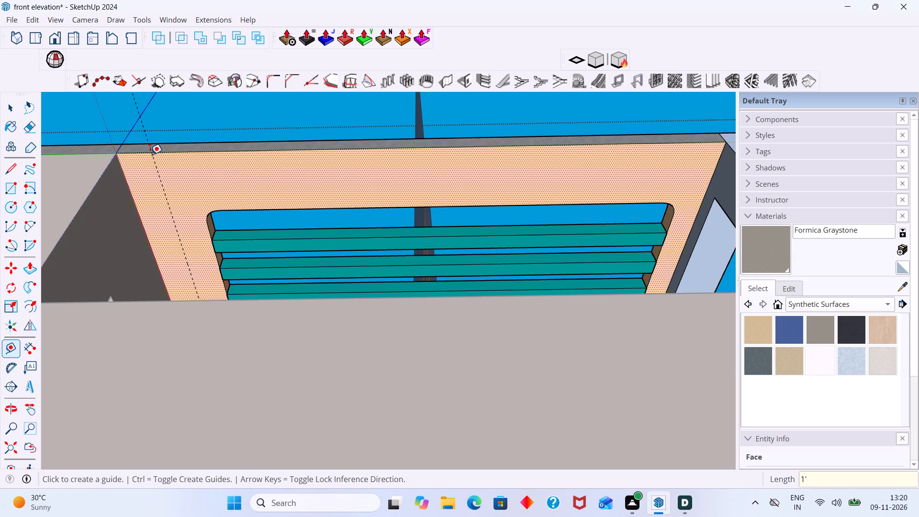
left_click(165, 152)
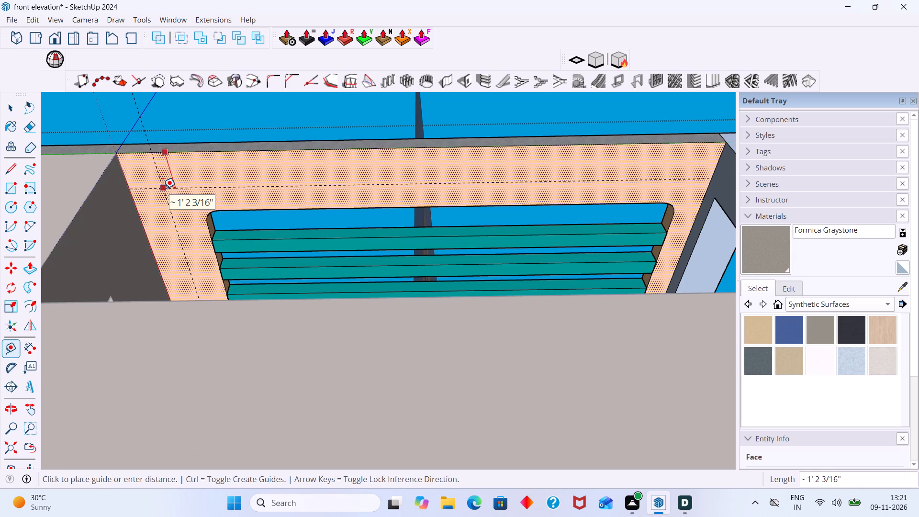
type("1'")
key("Return")
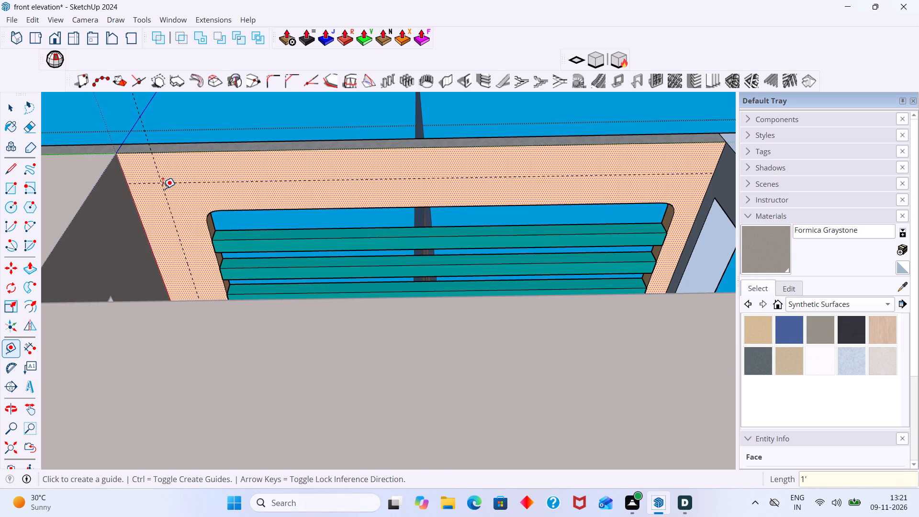
Draw a circle with a 3" radius centred on the intersection of the two guides on the overhang's underside.
key("space")
key("c")
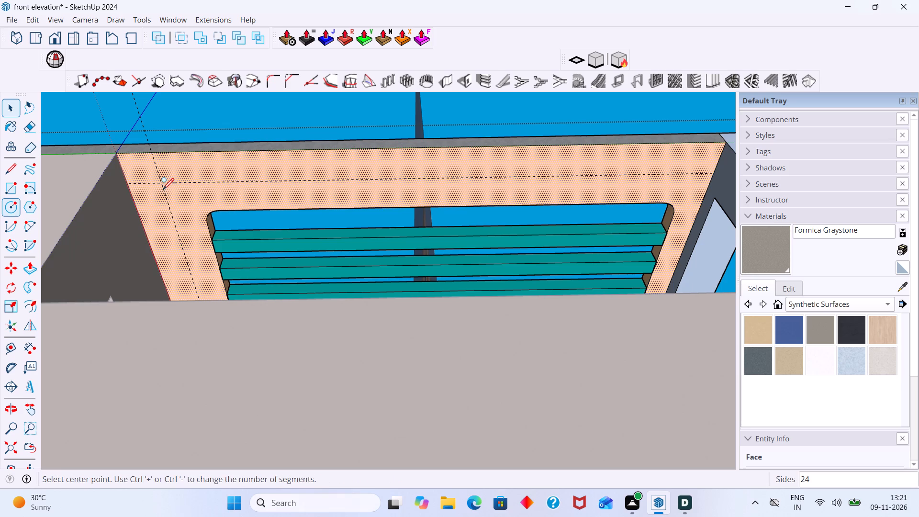
left_click(162, 182)
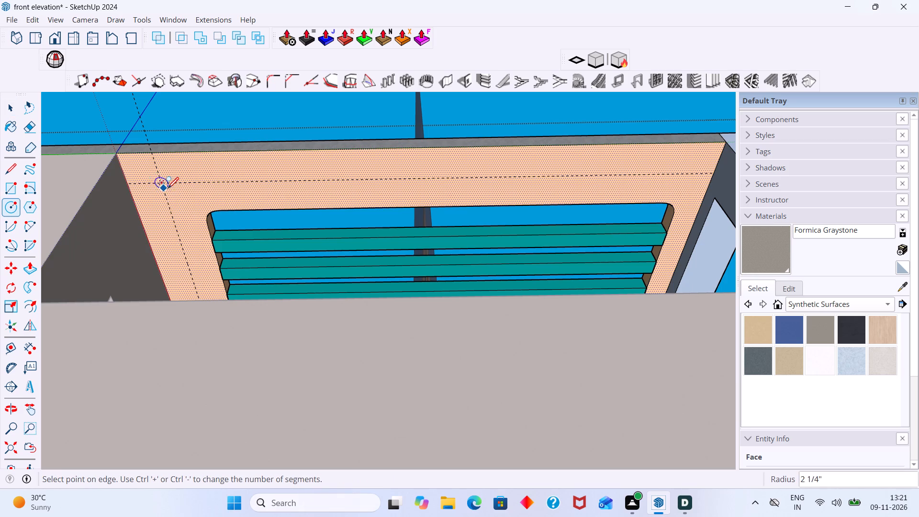
key("3")
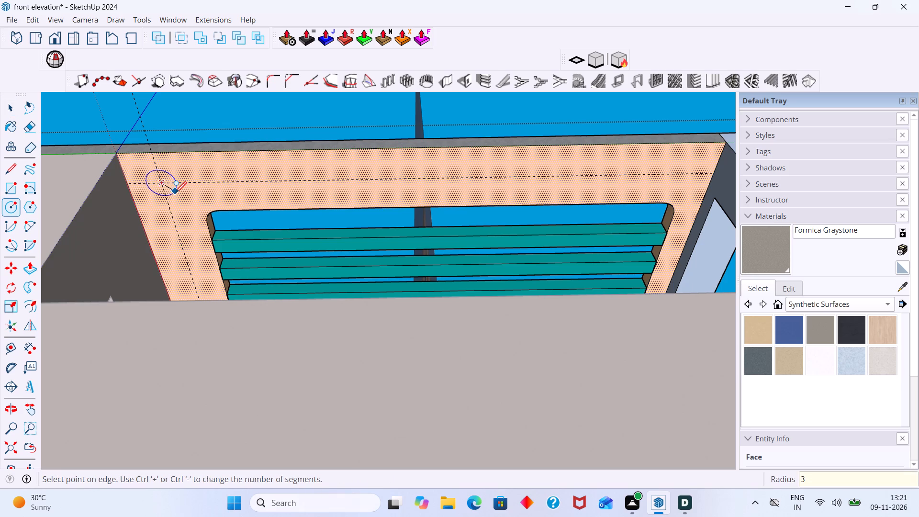
key("shift+quotedbl")
key("Return")
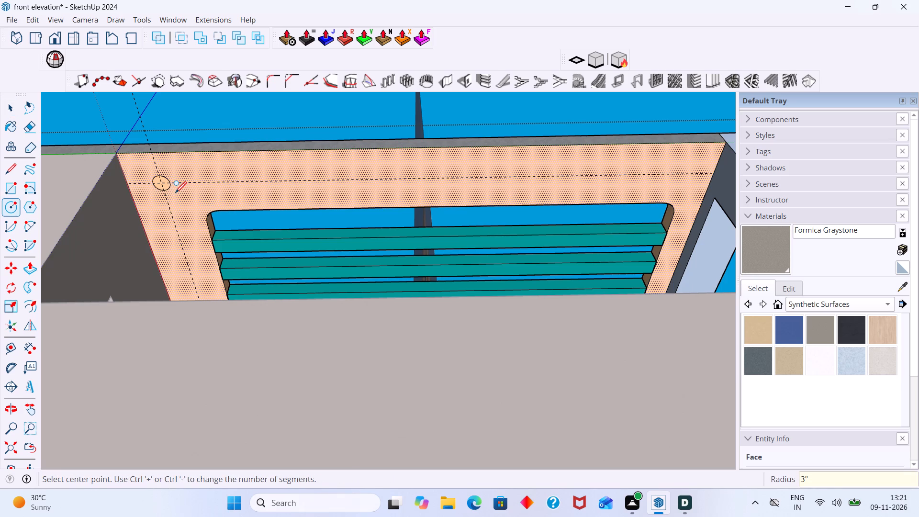
key("space")
Erase both construction guides crossing at the circle on the roof underside.
scroll(162, 185, "up", 2)
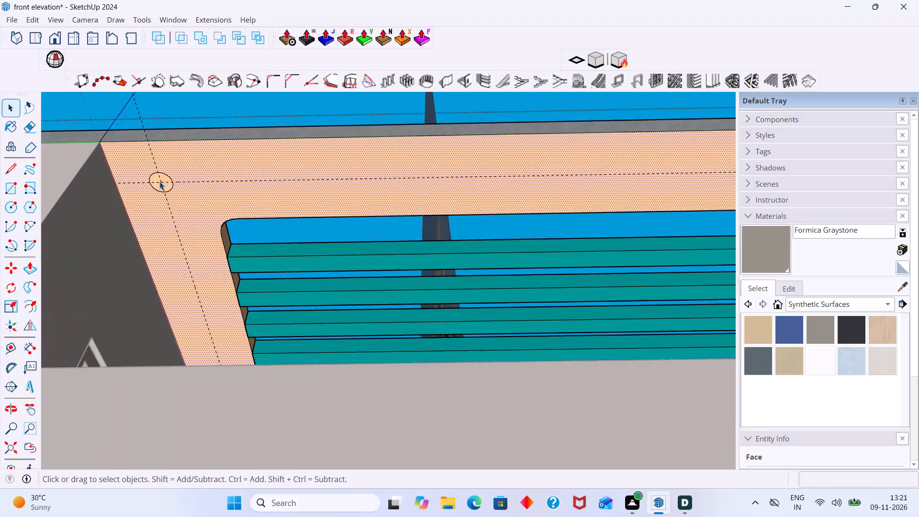
scroll(159, 181, "up", 10)
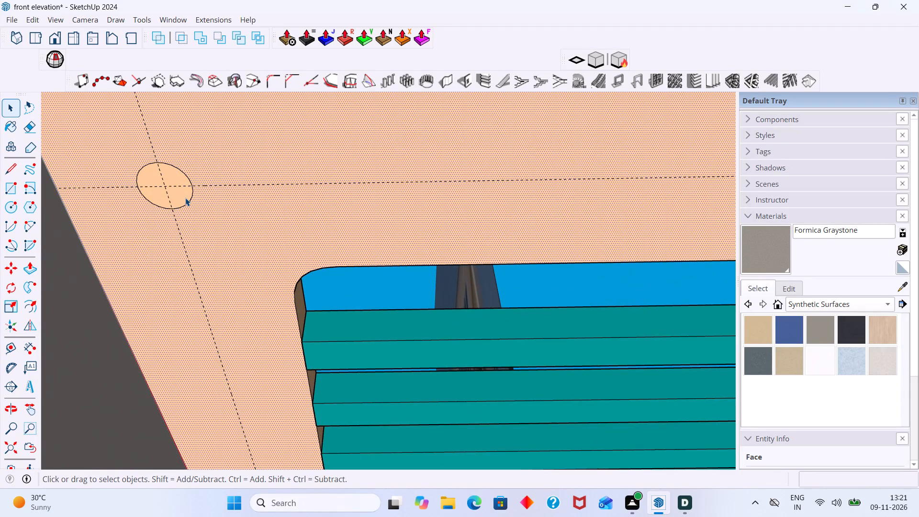
scroll(212, 198, "down", 3)
key("e")
left_click_drag(222, 182, 197, 255)
key("space")
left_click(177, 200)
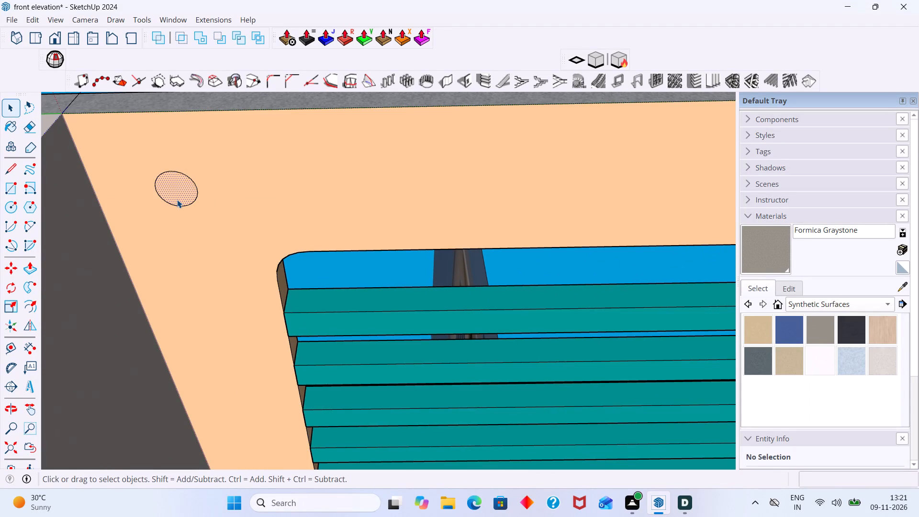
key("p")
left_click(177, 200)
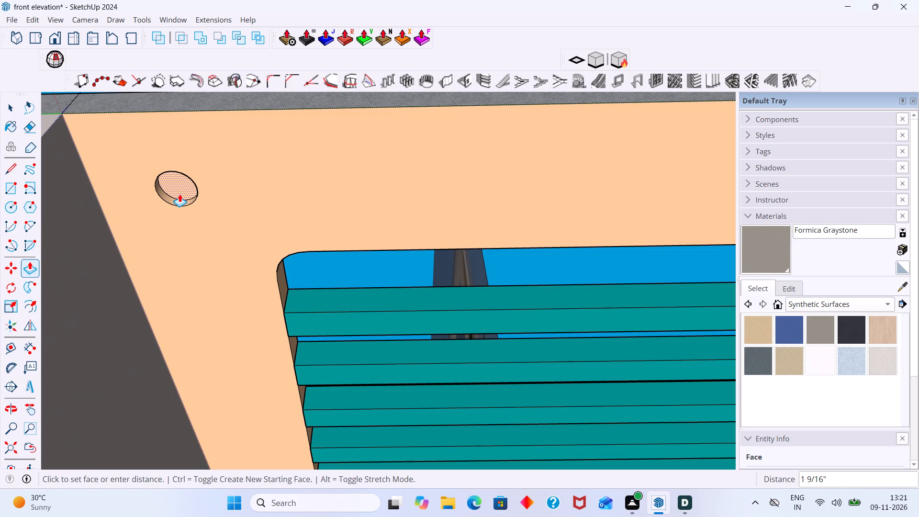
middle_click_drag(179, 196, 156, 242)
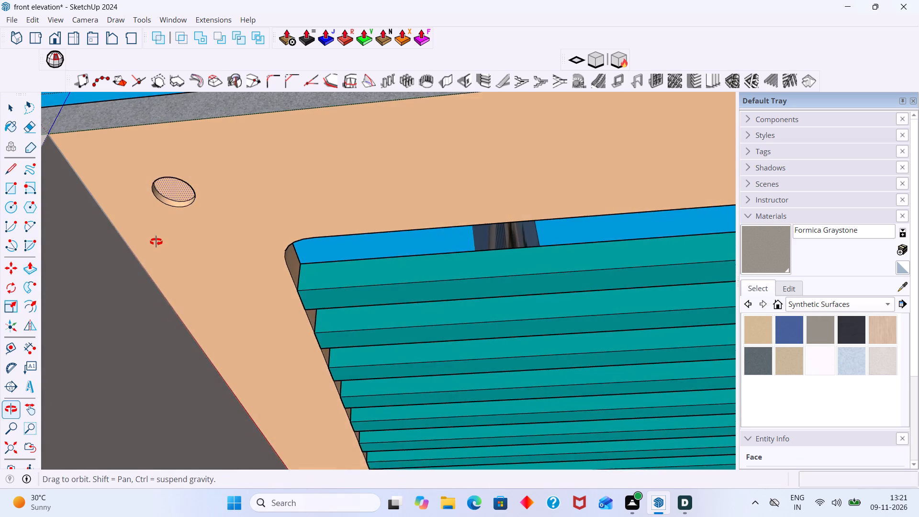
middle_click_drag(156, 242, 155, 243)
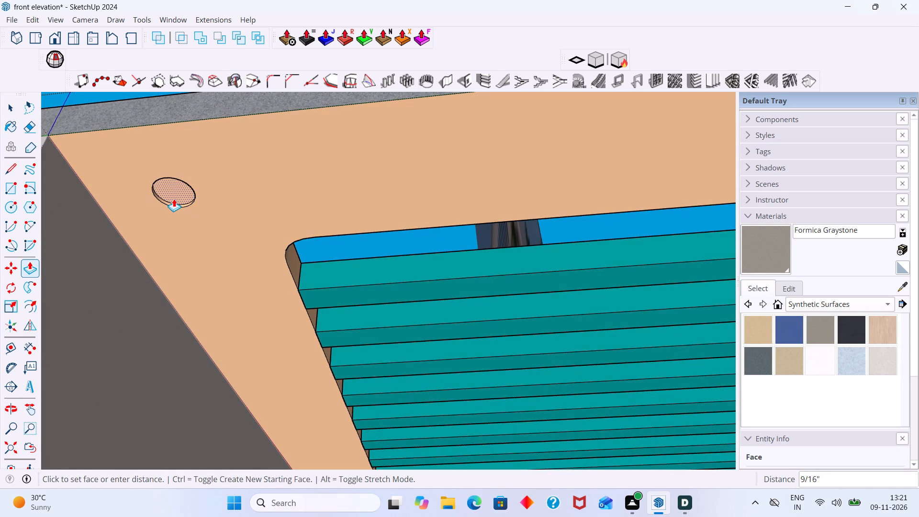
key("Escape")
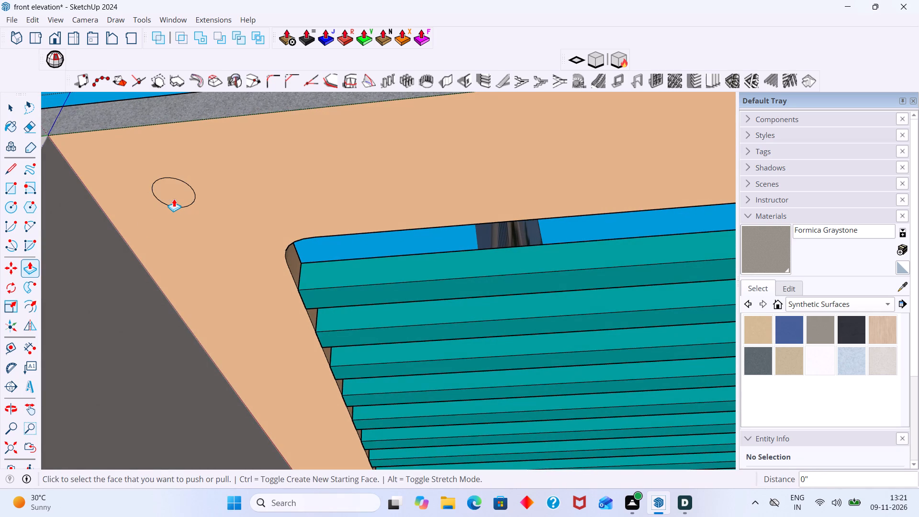
Make a group from the circular face and its edge on the overhang's underside.
key("space")
double_click(175, 198)
right_click(175, 198)
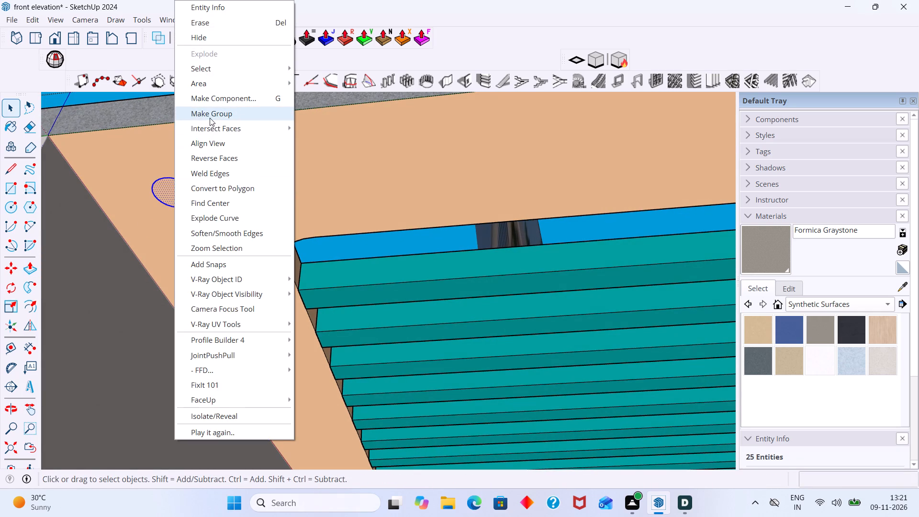
left_click(210, 118)
Copy the circle group about 15' 6" parallel to the overhang's long outer edge, to the opposite corner beside the front frame.
left_click(182, 191)
key("m")
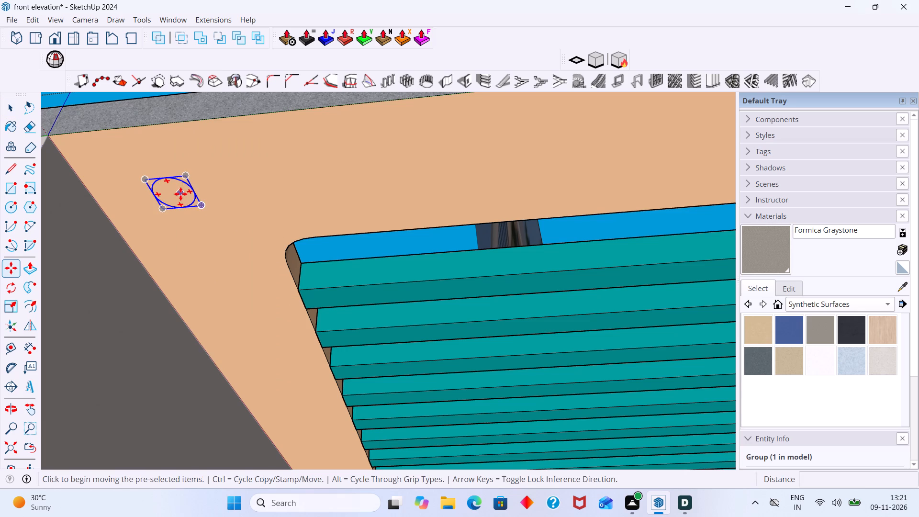
left_click(199, 208)
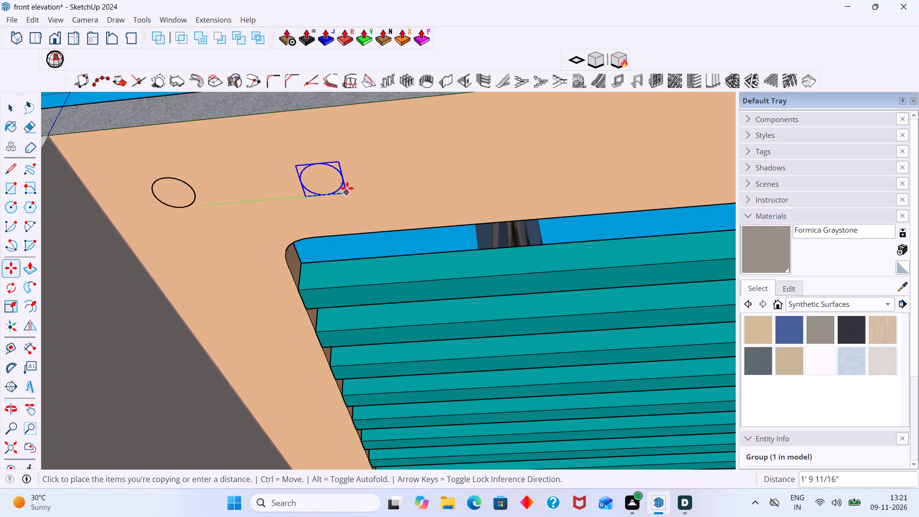
scroll(352, 189, "down", 8)
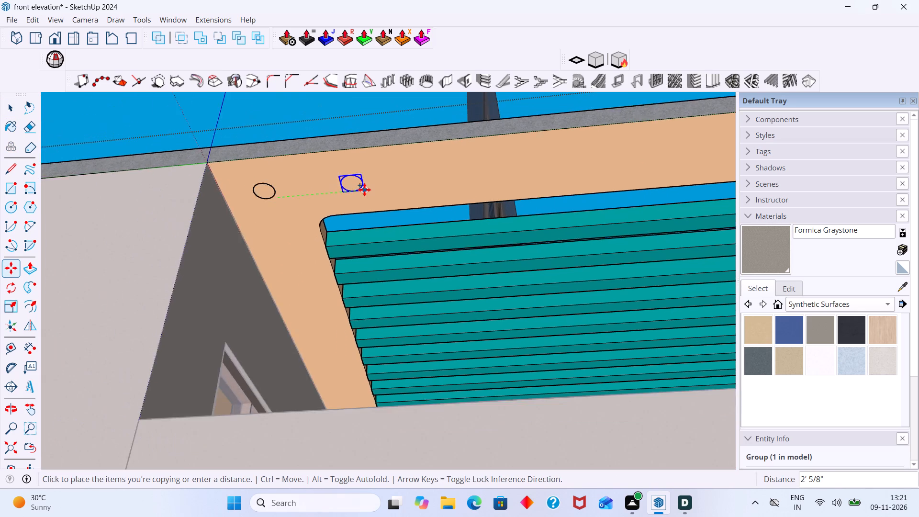
scroll(364, 190, "down", 2)
middle_click_drag(370, 194, 223, 210, "shift")
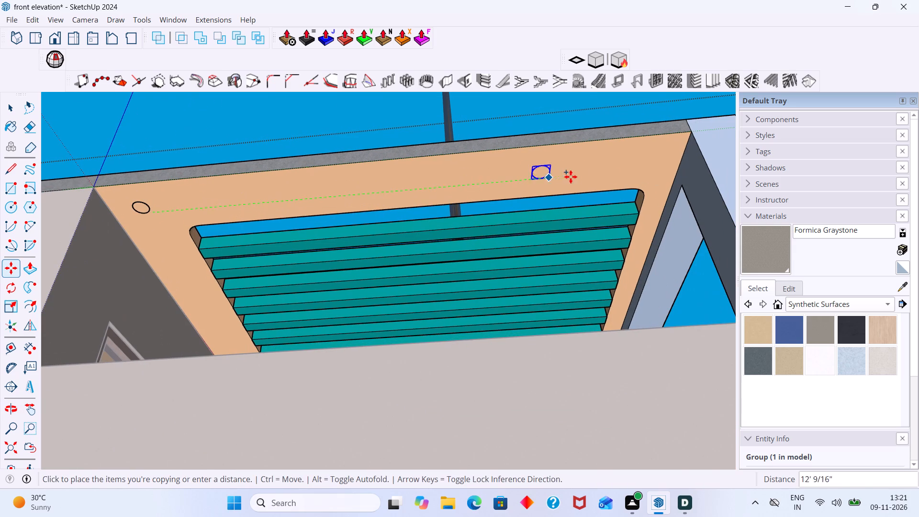
left_click(672, 170)
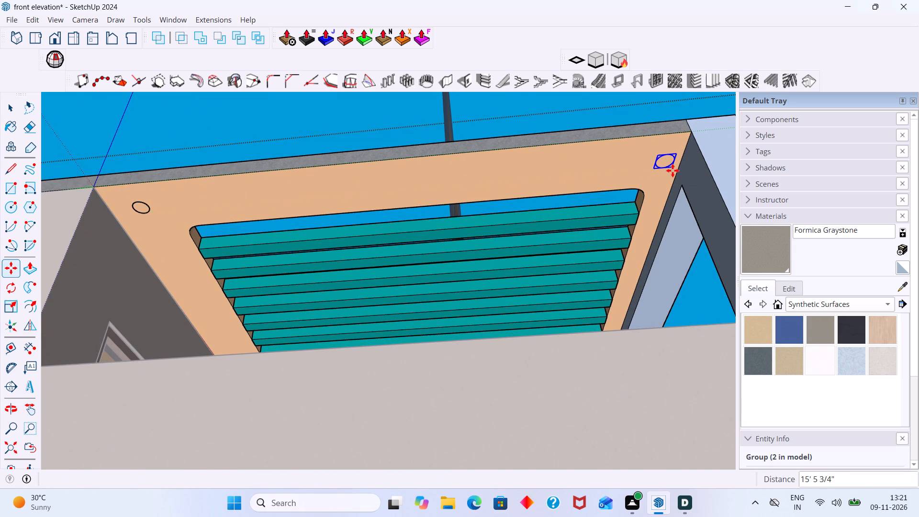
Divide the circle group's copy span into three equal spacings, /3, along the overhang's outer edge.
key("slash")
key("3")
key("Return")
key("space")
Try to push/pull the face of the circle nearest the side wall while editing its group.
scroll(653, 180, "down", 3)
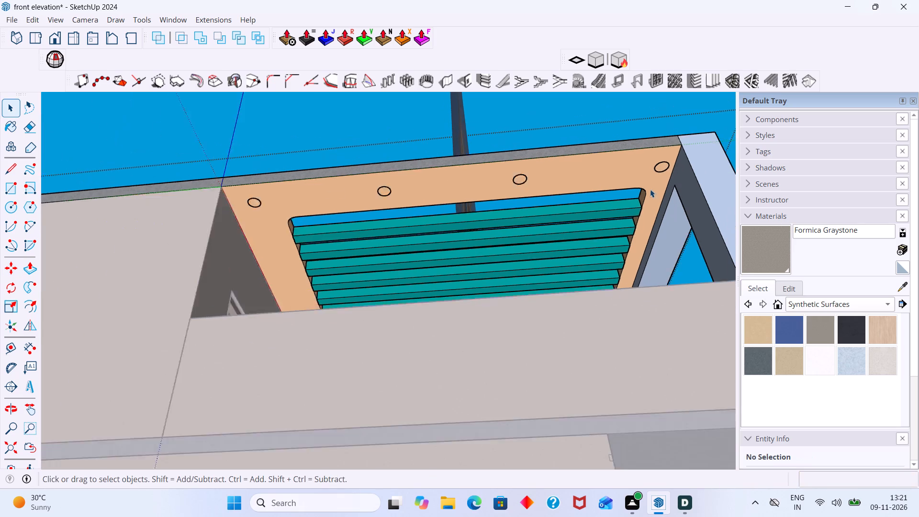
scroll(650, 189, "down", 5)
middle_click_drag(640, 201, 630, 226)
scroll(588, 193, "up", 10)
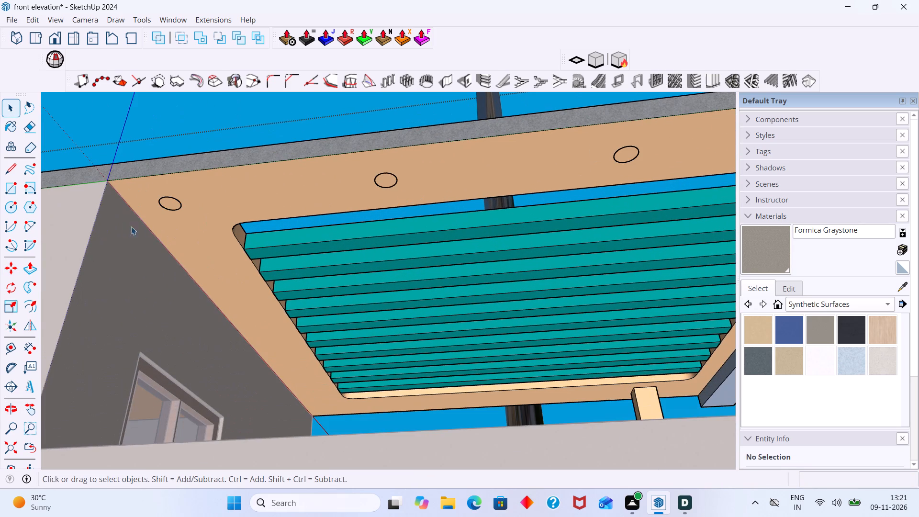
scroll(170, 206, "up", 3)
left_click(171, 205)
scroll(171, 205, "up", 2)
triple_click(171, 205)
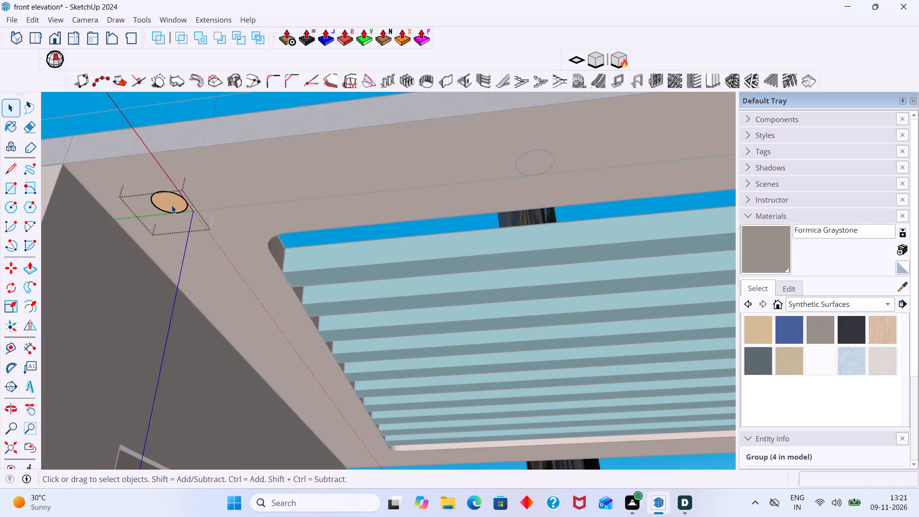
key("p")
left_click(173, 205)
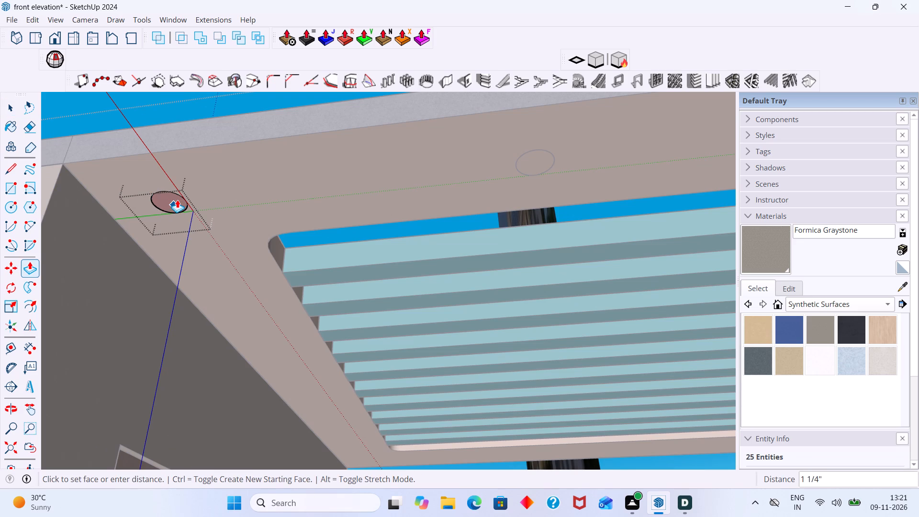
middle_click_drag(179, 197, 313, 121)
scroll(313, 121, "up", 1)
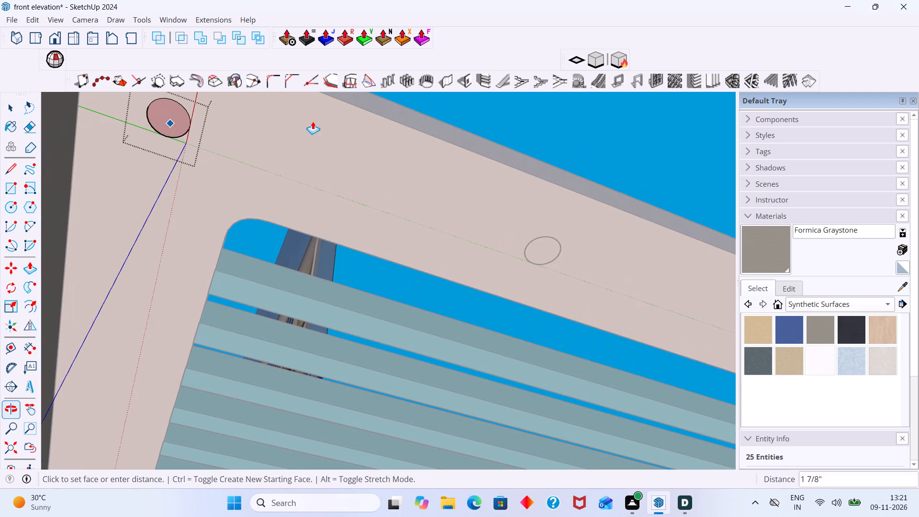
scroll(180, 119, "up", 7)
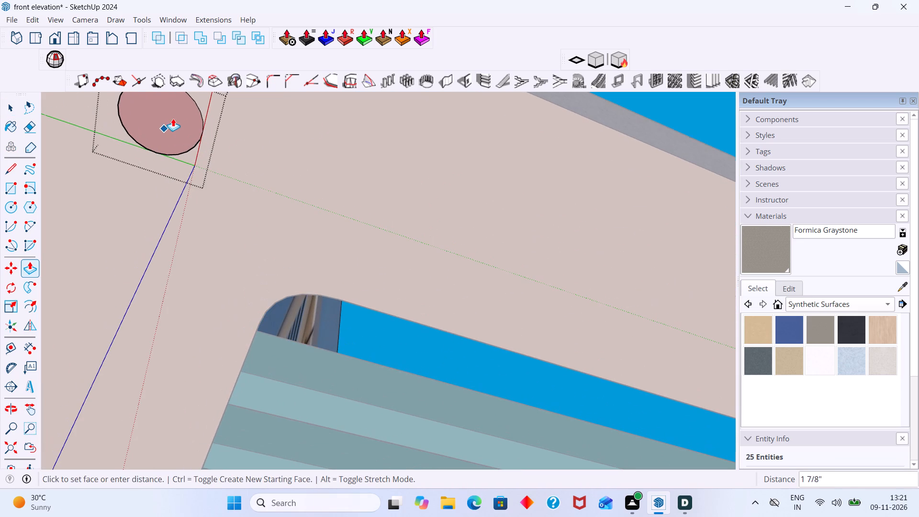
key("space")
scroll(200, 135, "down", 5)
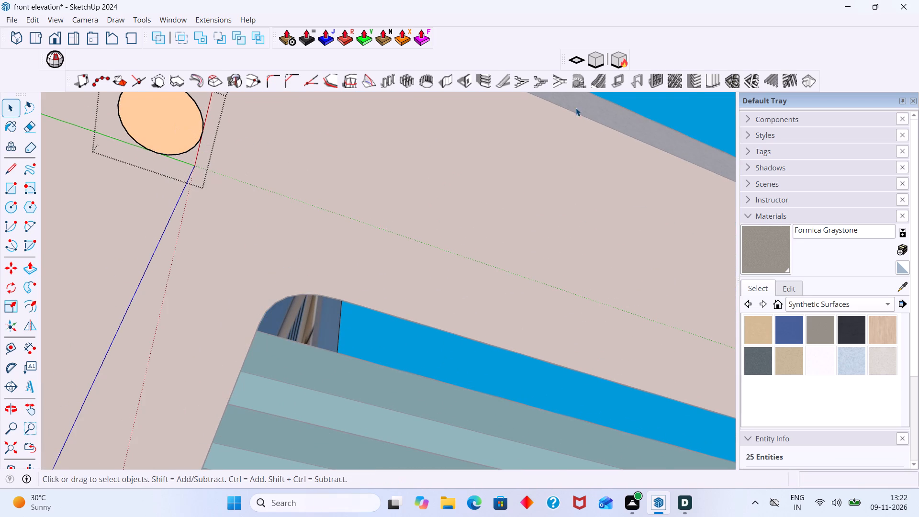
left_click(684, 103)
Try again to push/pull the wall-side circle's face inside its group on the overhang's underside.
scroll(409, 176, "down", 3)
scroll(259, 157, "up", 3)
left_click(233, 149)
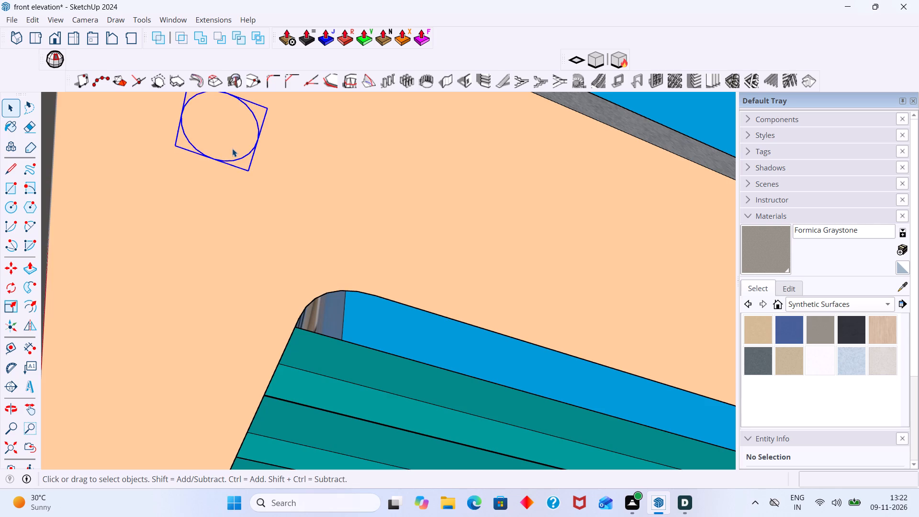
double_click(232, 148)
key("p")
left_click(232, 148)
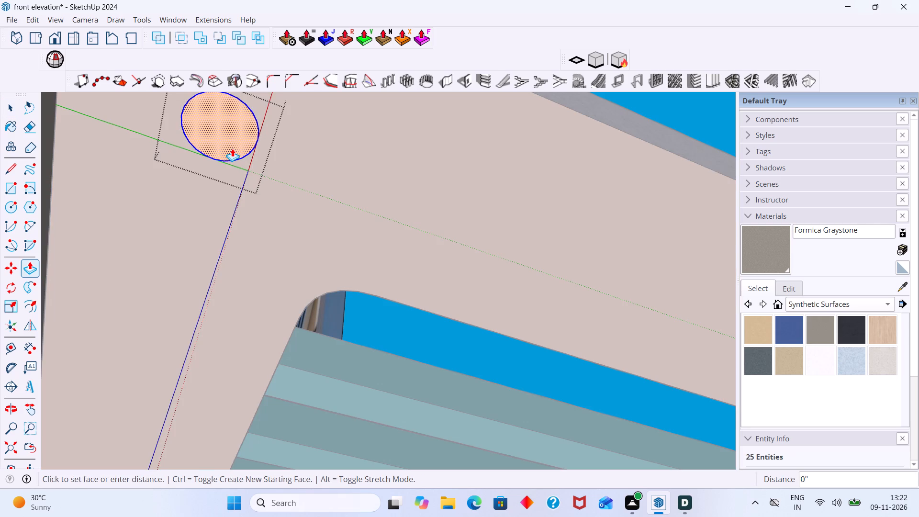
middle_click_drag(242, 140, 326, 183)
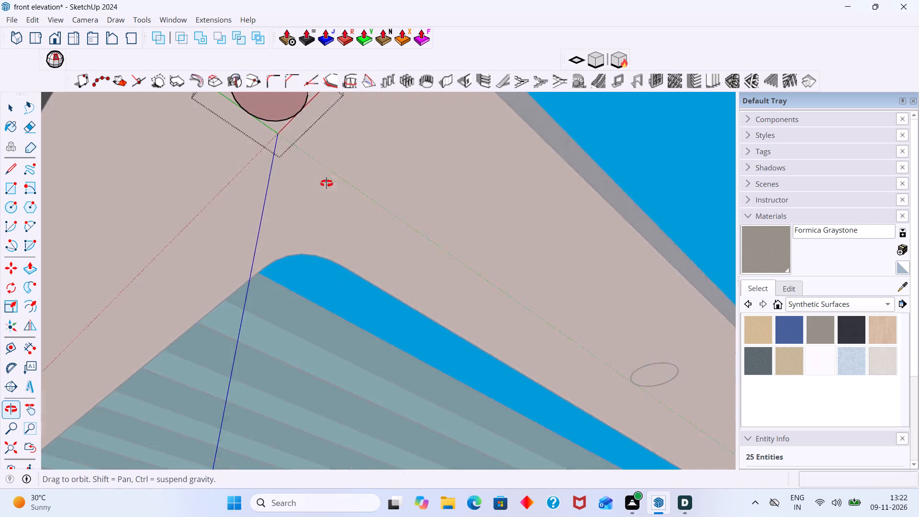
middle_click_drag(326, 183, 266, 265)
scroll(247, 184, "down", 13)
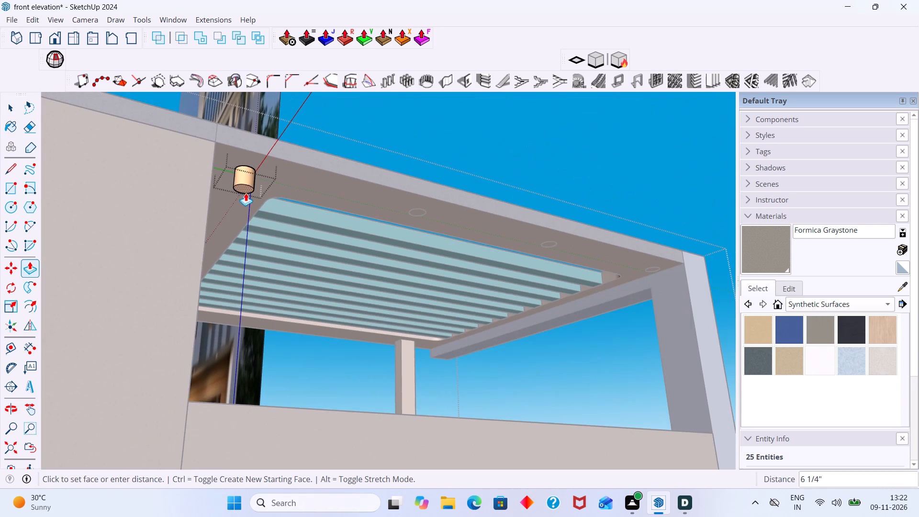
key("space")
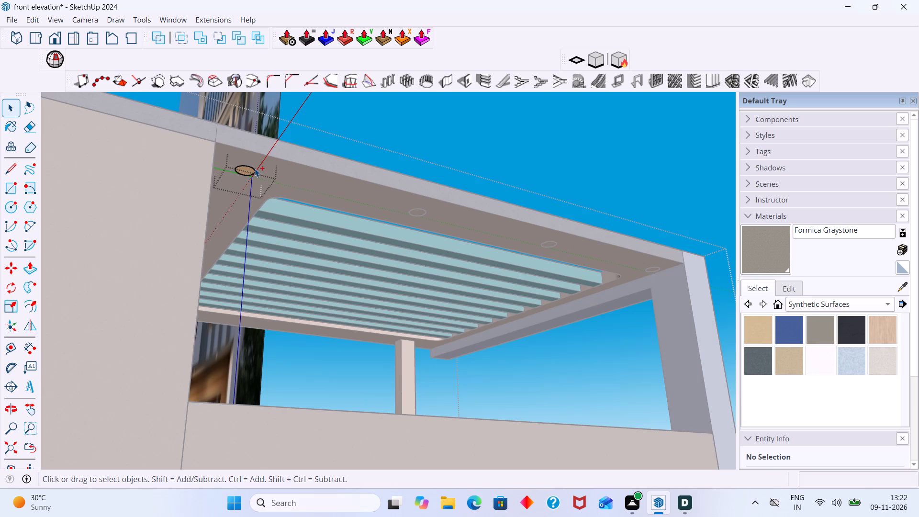
Undo the circle group copies made along the overhang's outer edge, keeping only the original circle by the side wall.
key("ctrl+z")
key("ctrl+z")
key("ctrl+z")
key("ctrl+z")
key("ctrl+z")
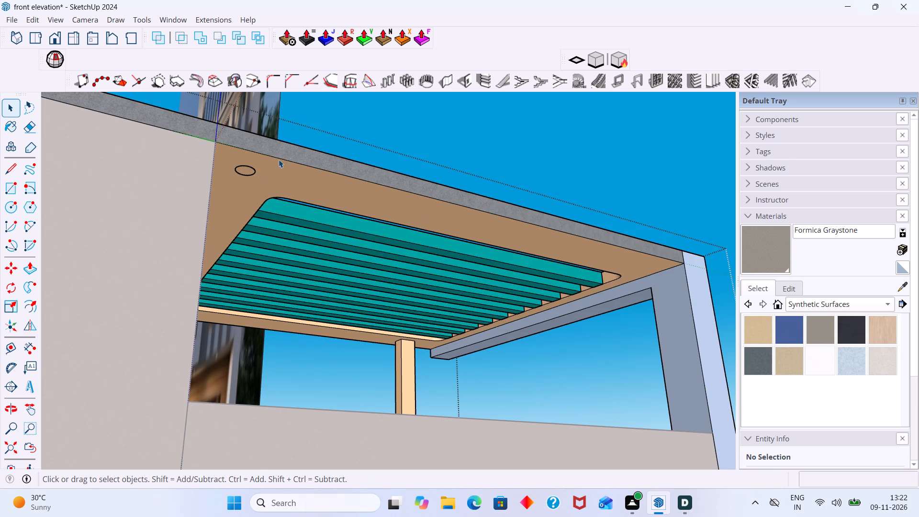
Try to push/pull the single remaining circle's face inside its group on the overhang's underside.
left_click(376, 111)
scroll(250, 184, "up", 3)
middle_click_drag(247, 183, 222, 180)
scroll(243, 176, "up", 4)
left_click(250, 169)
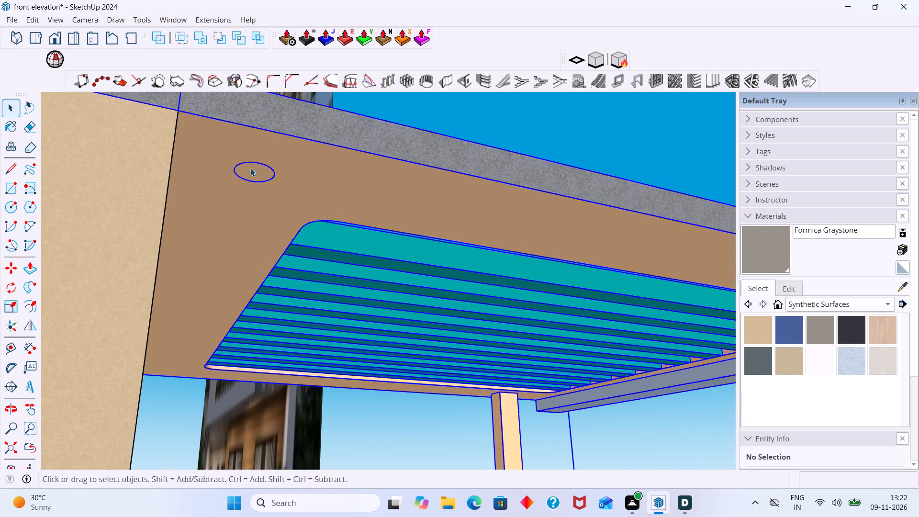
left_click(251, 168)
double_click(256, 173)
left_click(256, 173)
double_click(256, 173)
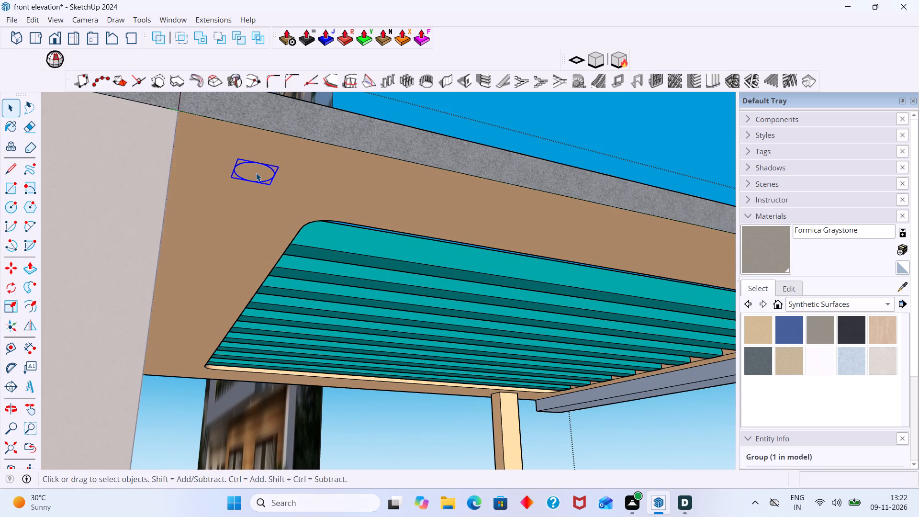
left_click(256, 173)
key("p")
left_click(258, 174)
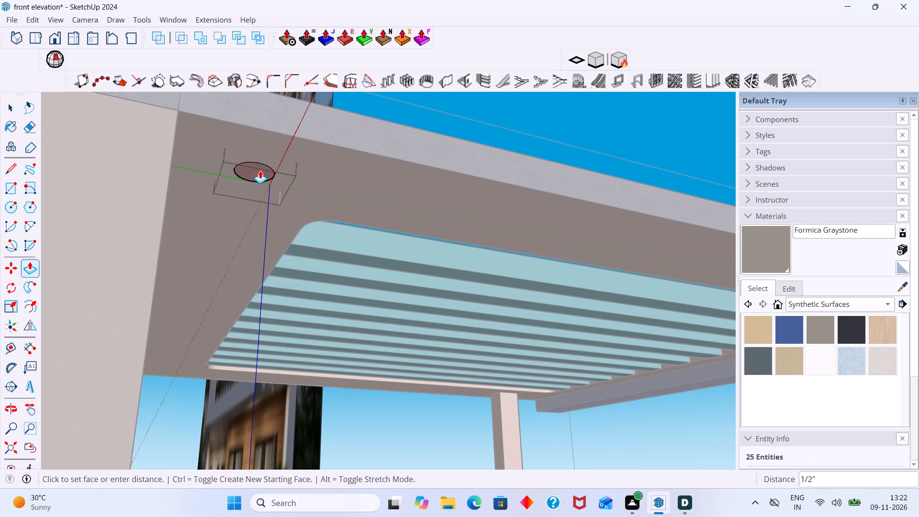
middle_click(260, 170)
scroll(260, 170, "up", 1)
Undo back past the circle's grouping so its face and edge are loose geometry on the overhang's underside.
key("ctrl+z")
key("ctrl+z")
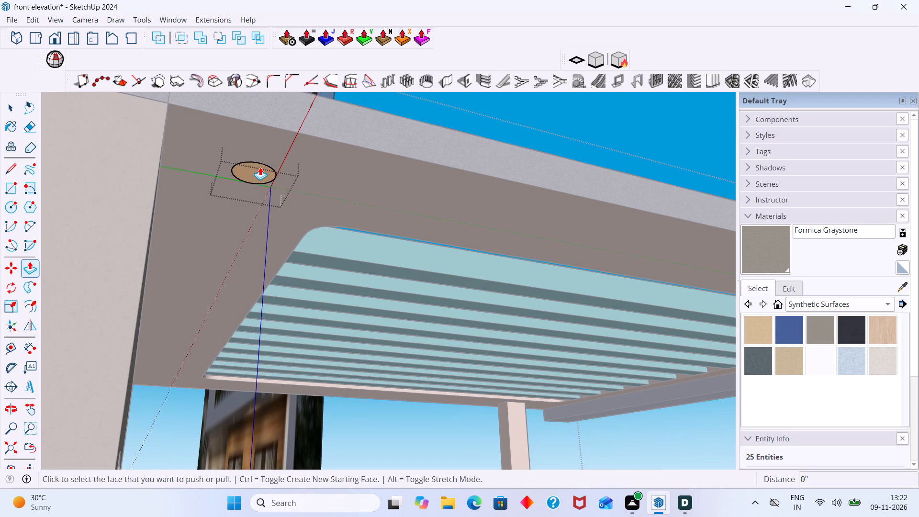
key("ctrl+z")
key("ctrl+z")
key("ctrl+z")
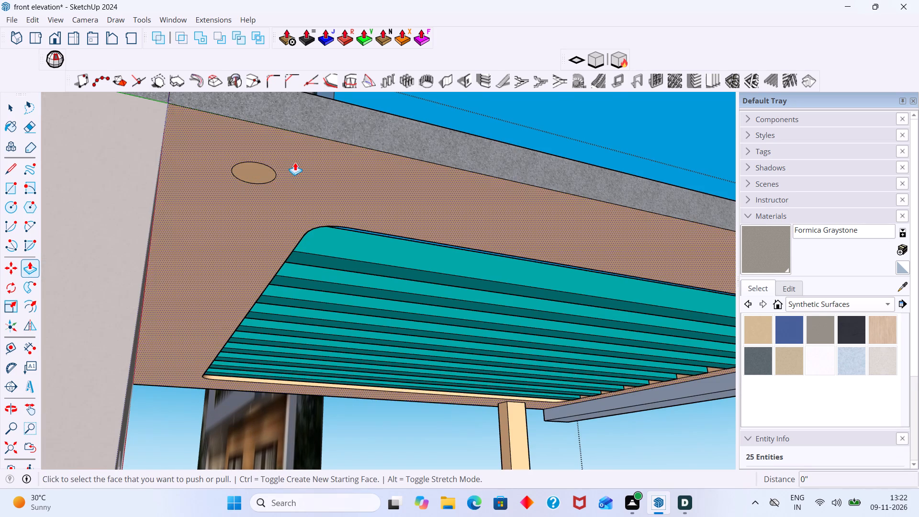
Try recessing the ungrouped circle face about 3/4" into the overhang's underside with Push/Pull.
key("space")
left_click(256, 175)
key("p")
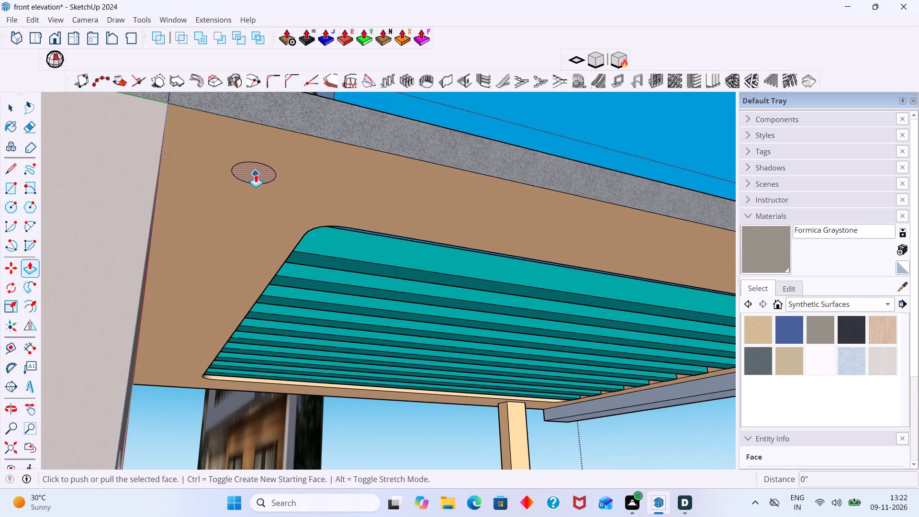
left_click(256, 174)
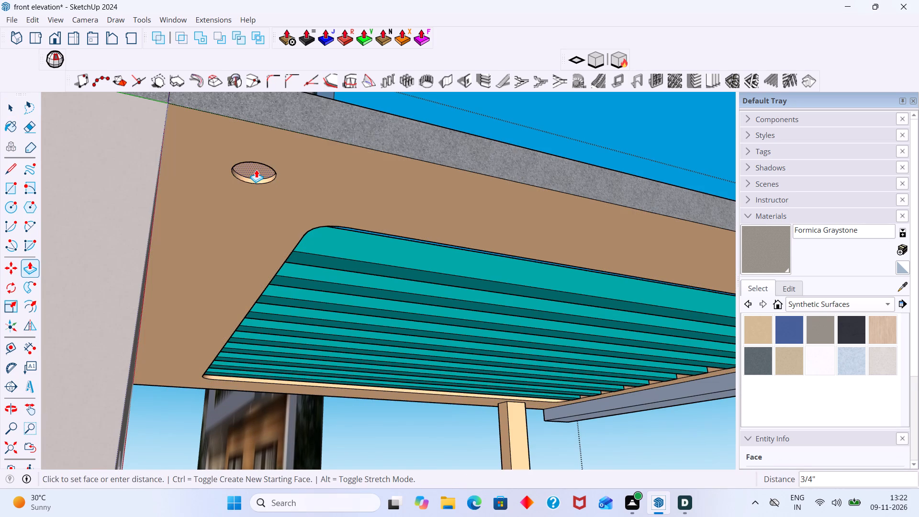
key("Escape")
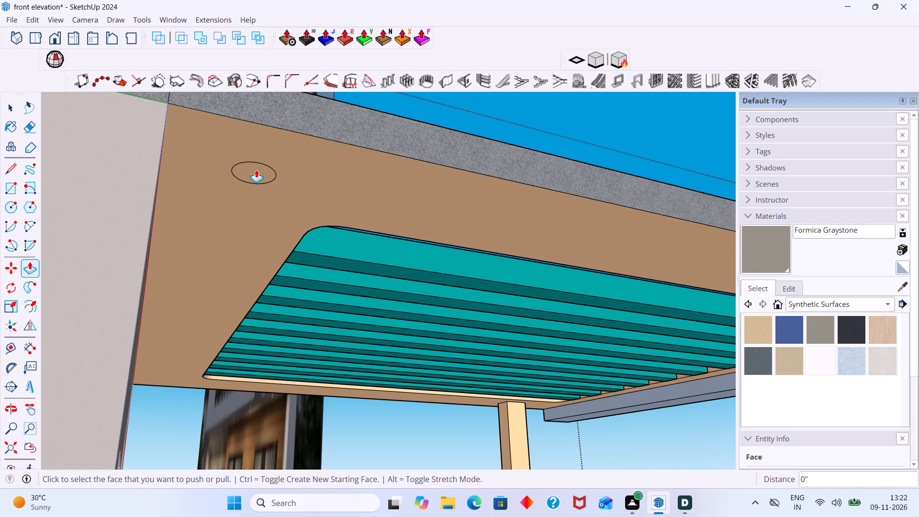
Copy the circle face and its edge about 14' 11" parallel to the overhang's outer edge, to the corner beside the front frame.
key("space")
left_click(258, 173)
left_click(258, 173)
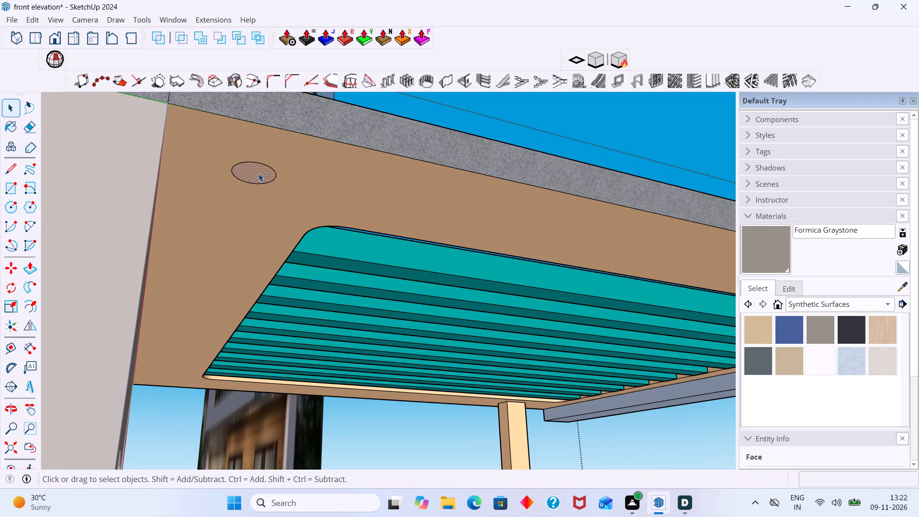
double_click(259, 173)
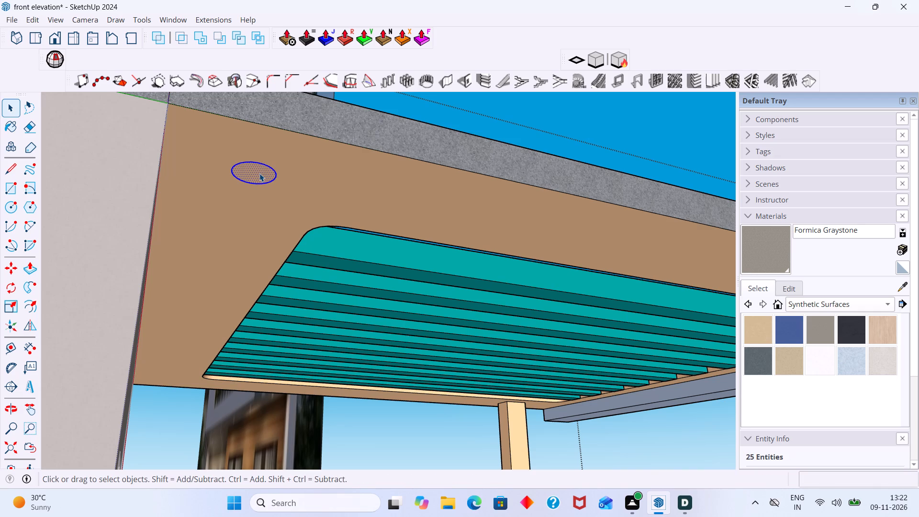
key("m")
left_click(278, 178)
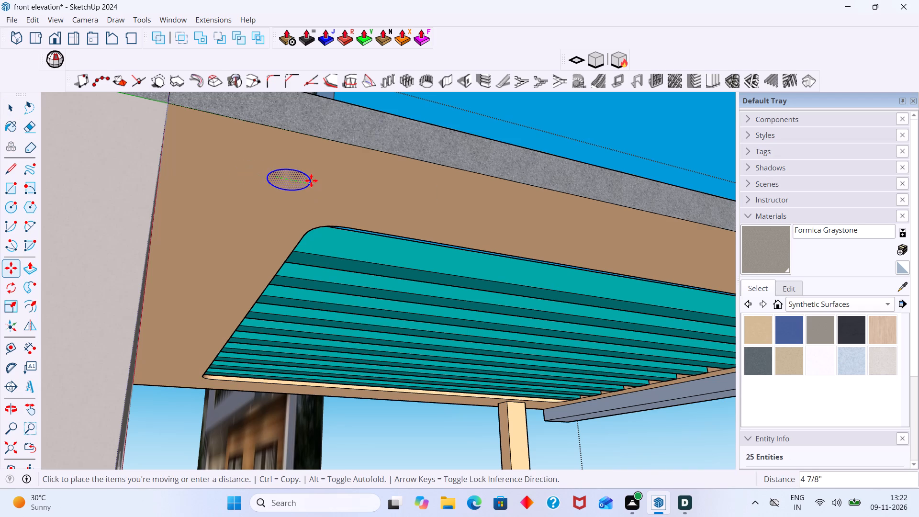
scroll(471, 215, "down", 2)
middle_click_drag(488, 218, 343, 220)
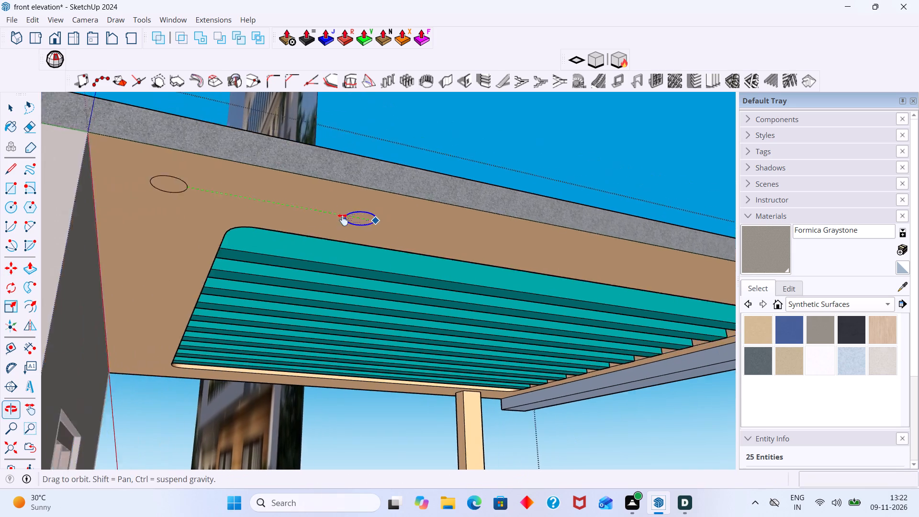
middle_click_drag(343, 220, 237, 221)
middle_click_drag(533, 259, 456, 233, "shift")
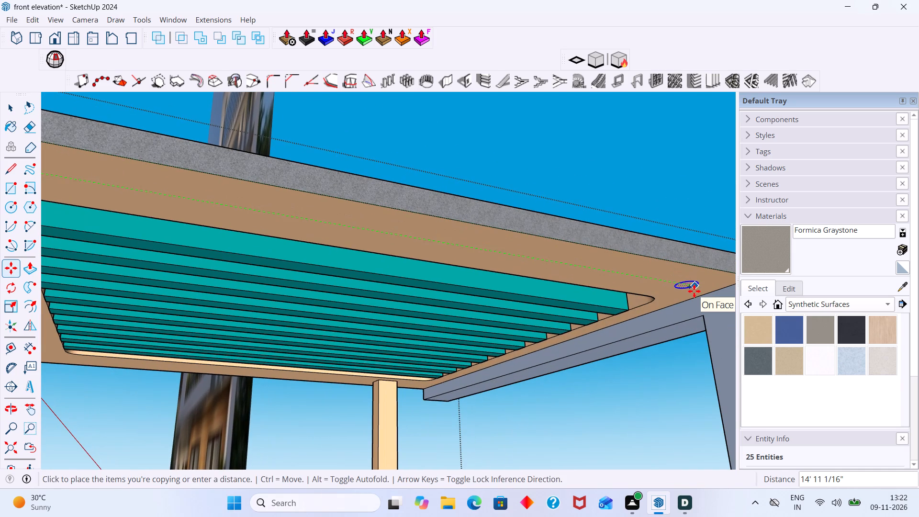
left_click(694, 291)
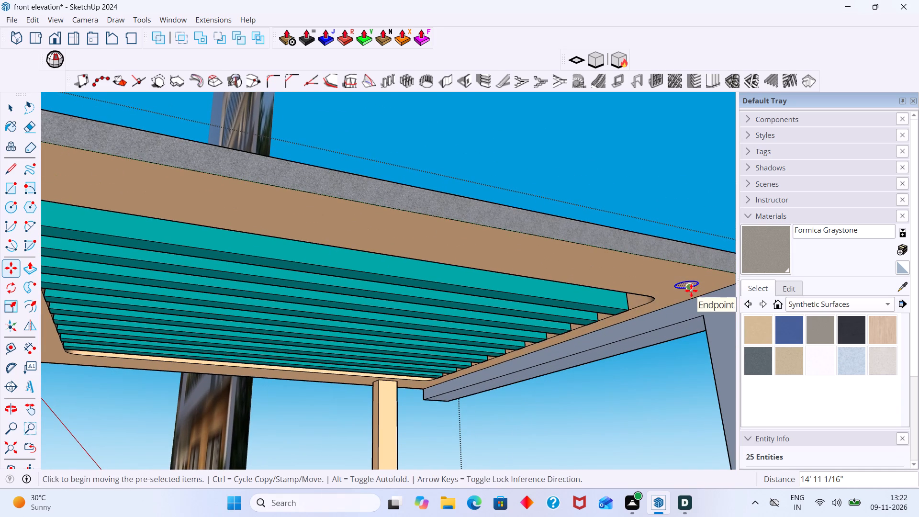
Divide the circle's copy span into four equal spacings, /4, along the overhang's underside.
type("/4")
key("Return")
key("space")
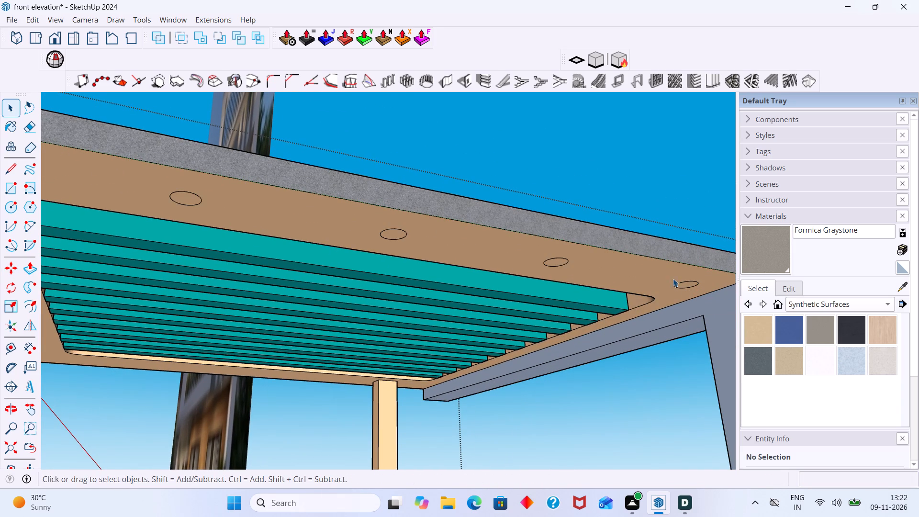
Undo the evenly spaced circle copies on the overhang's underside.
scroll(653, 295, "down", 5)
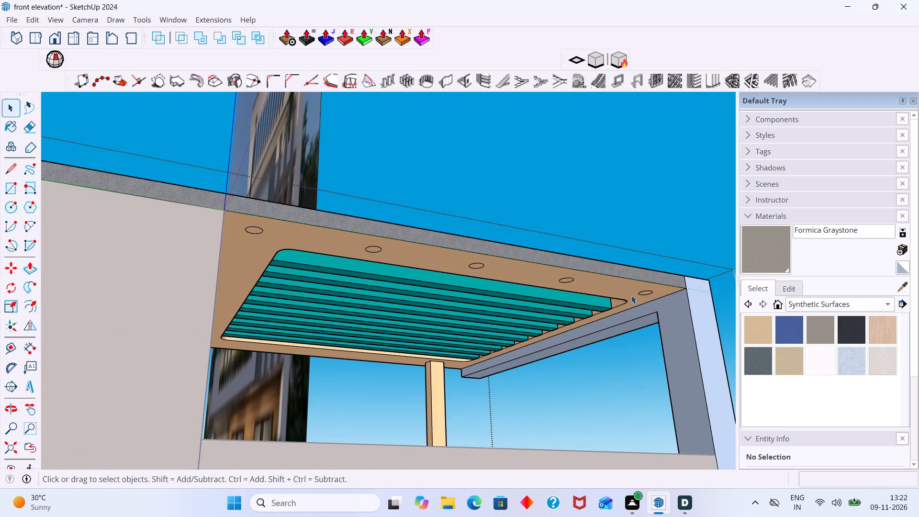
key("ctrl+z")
Copy the circle face and its edge about 14' 11" parallel to the overhang's outer edge, to the corner beside the front frame.
scroll(255, 253, "up", 3)
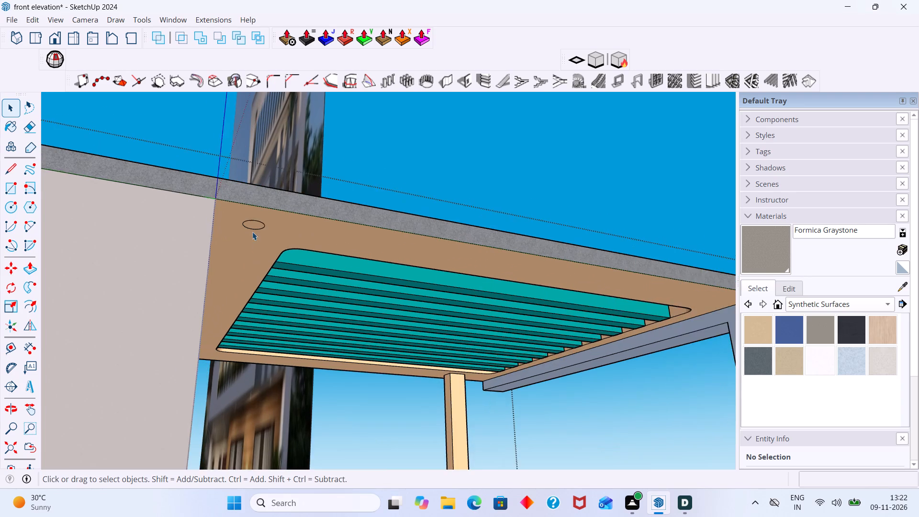
scroll(252, 232, "up", 4)
left_click(255, 221)
scroll(261, 221, "up", 1)
double_click(261, 221)
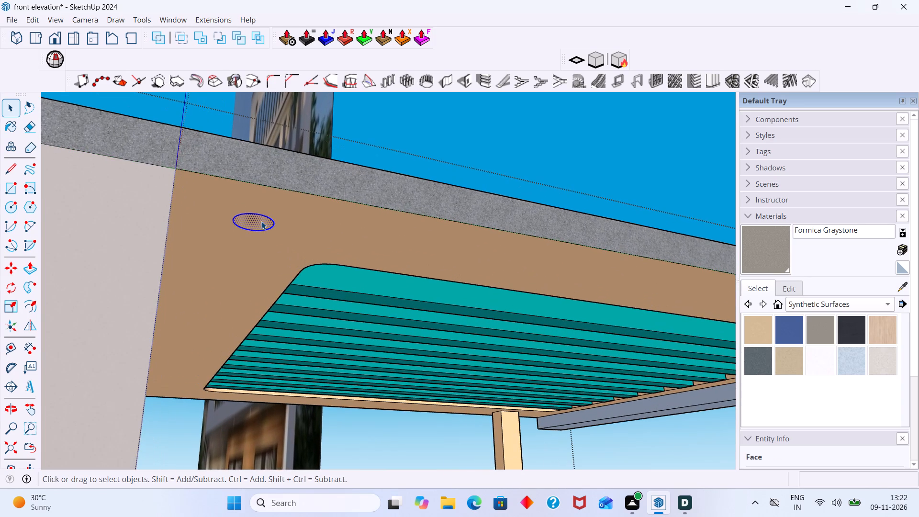
key("m")
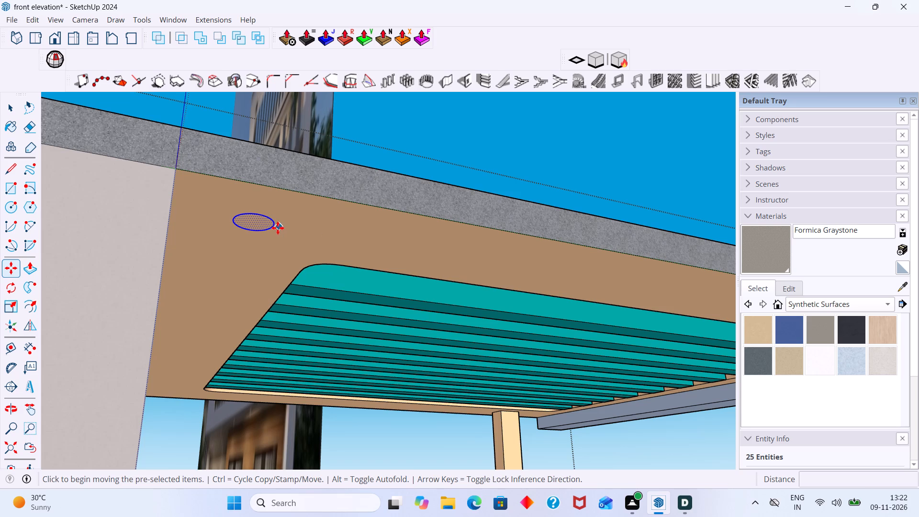
left_click(276, 228)
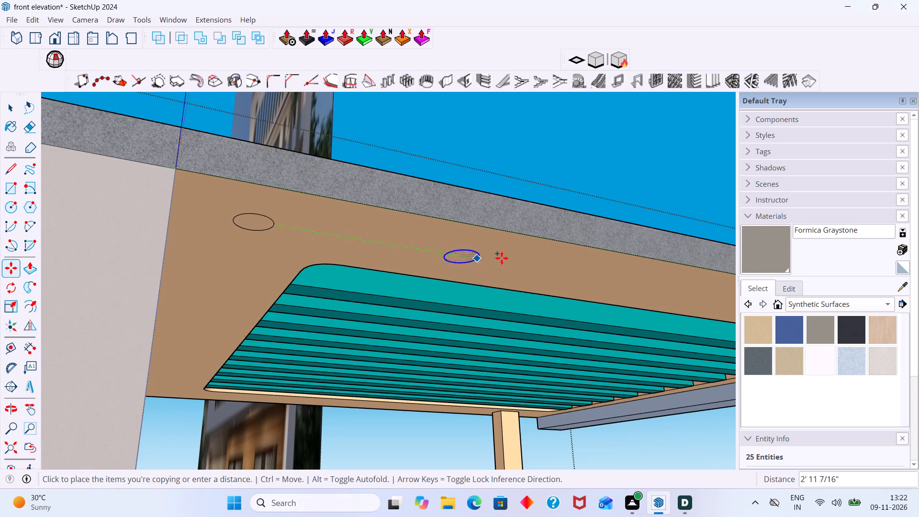
key("Left")
scroll(520, 269, "down", 3)
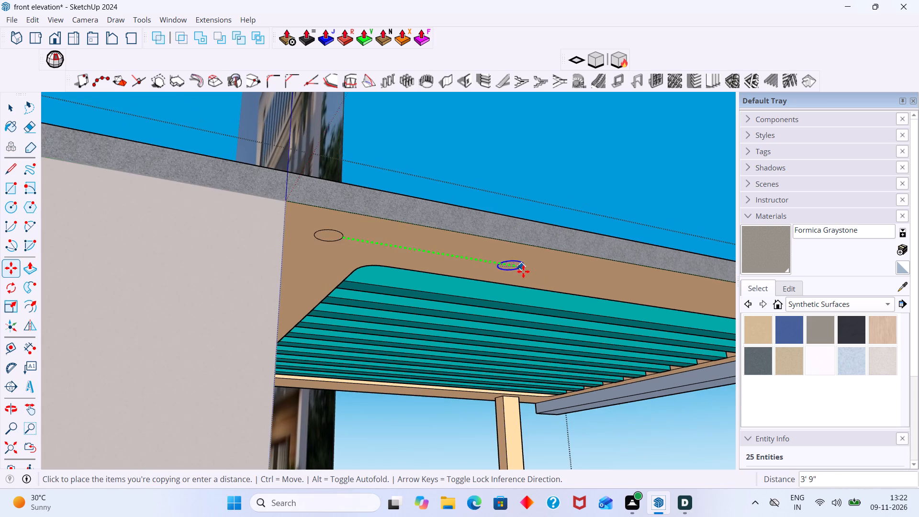
middle_click_drag(523, 271, 303, 251, "shift")
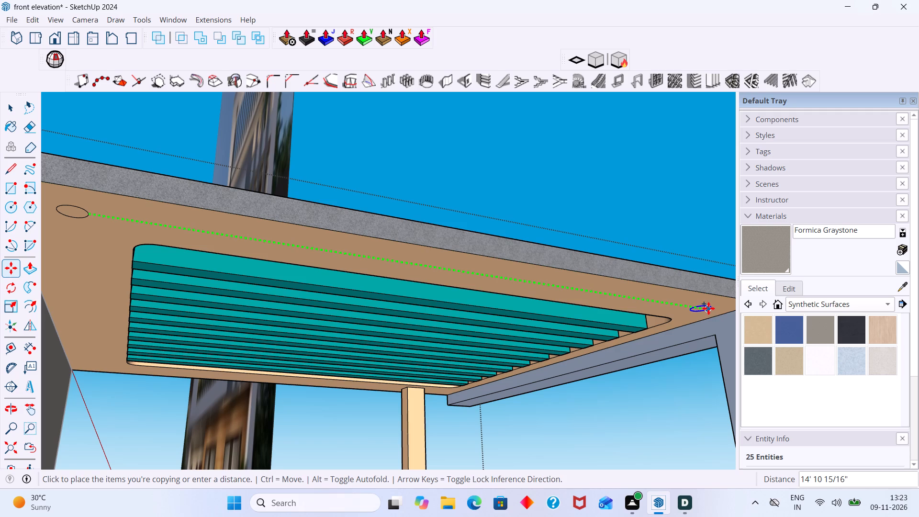
left_click(708, 308)
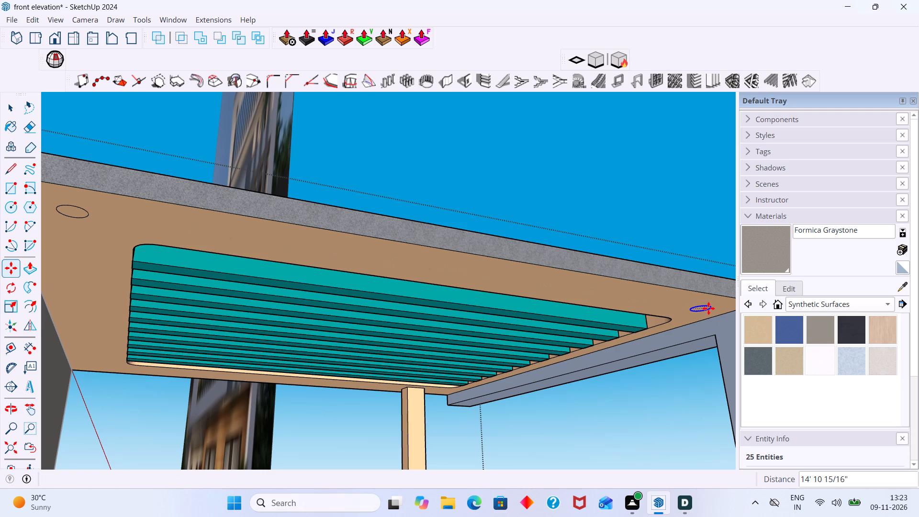
Divide the circle's copy span into three equal spacings, /3, along the overhang's underside.
key("slash")
key("3")
key("Return")
key("space")
left_click(528, 199)
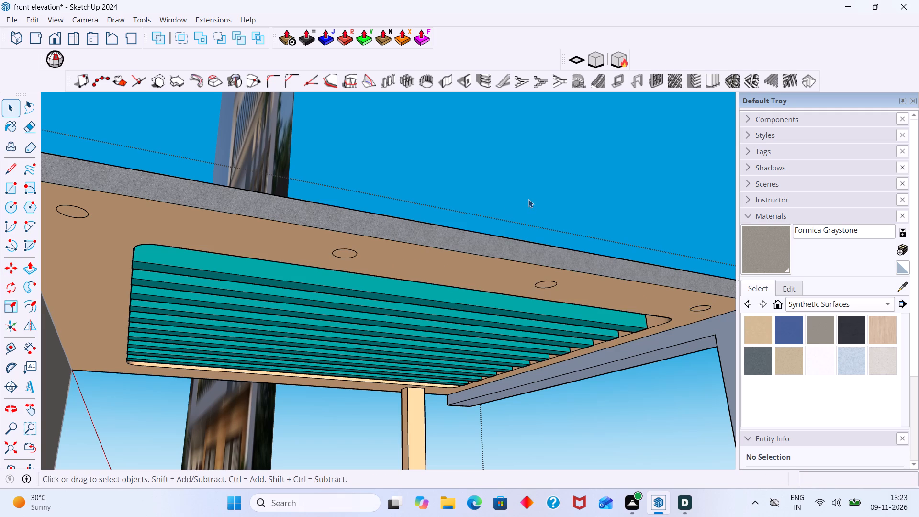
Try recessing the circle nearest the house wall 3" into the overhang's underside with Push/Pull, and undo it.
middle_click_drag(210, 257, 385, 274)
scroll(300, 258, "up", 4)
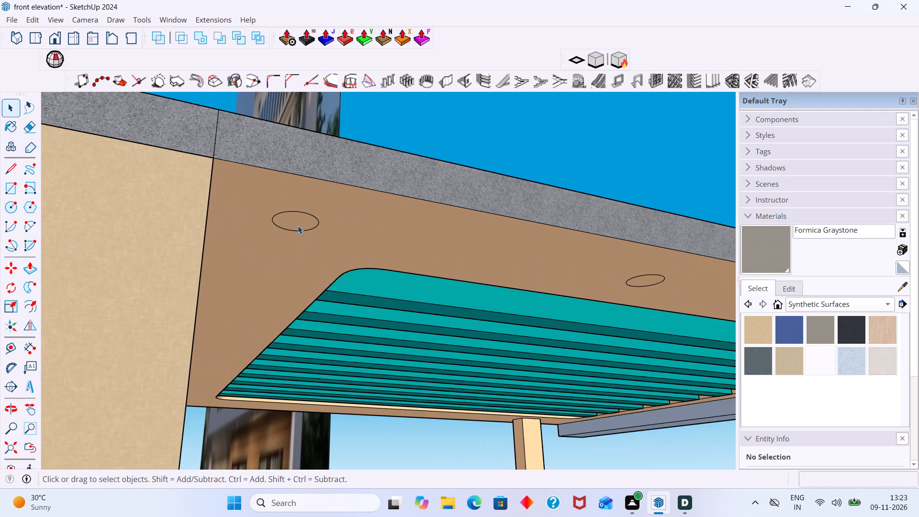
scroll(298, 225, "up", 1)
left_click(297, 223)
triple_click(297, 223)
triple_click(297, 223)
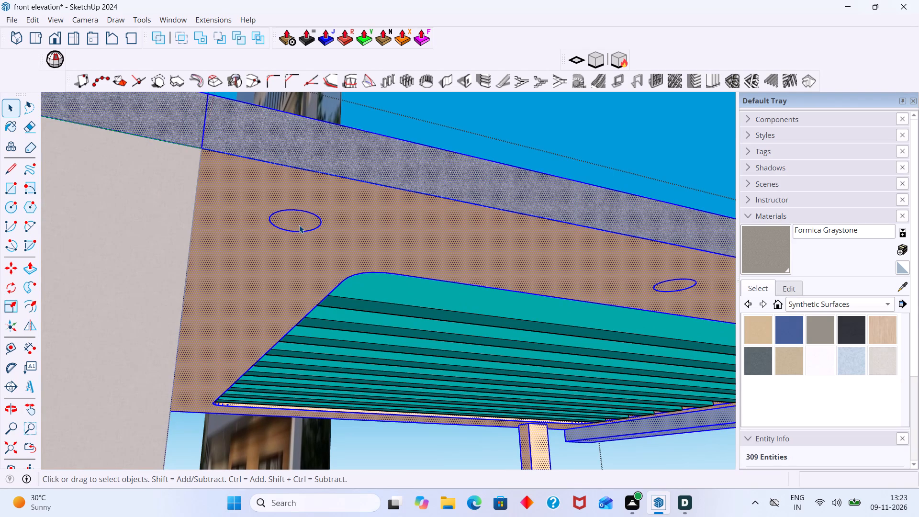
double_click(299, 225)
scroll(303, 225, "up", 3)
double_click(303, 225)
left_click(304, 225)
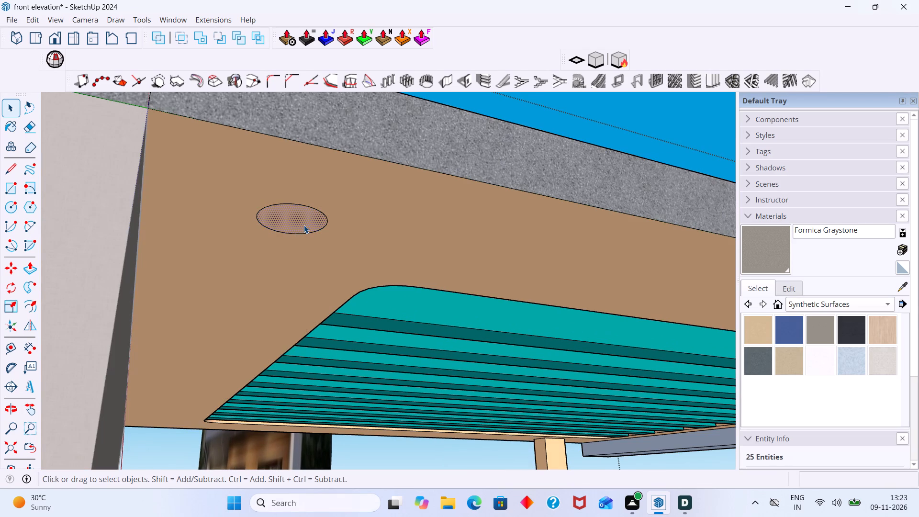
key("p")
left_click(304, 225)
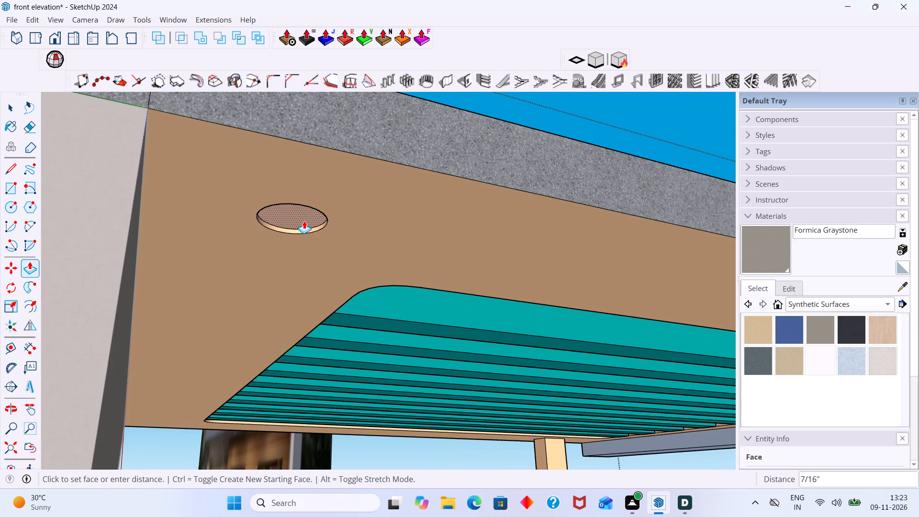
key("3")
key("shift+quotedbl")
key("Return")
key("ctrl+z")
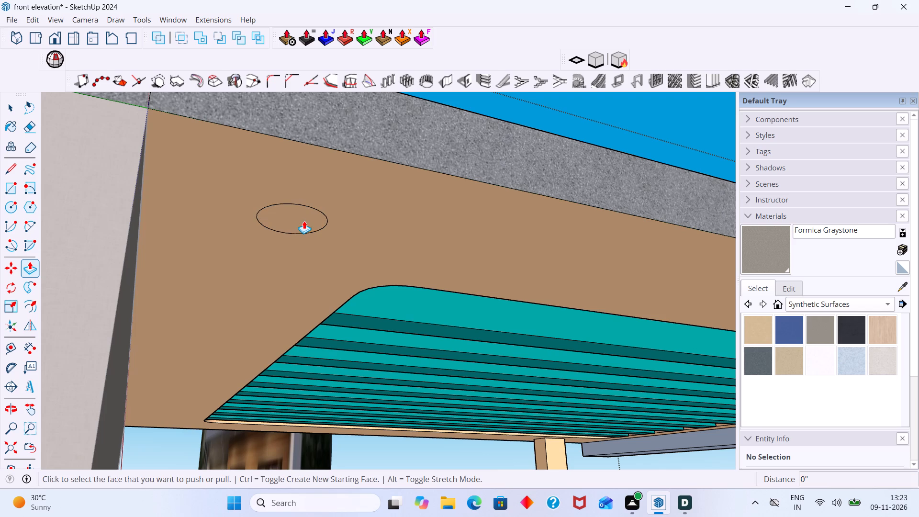
Recess the circle nearest the house wall and the circle beside it 1" into the overhang's underside.
type("1\"")
key("Return")
scroll(282, 214, "down", 8)
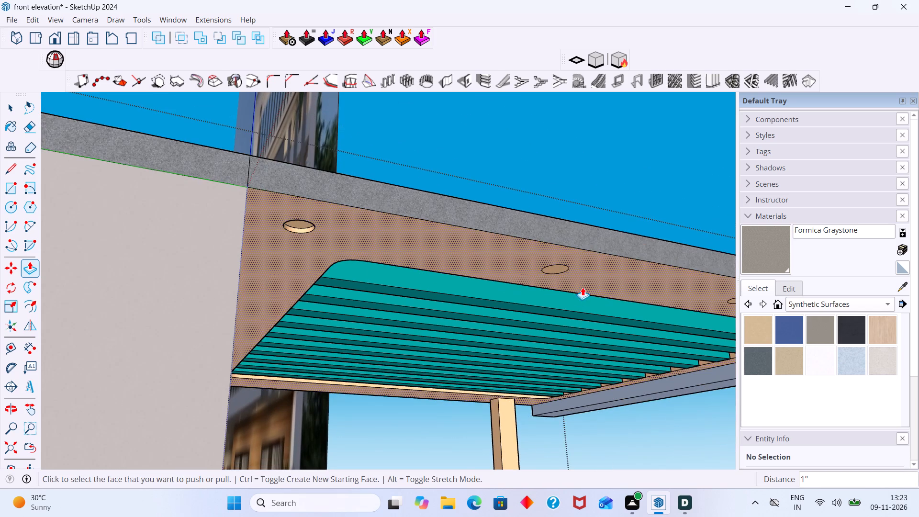
scroll(578, 284, "up", 7)
double_click(547, 254)
scroll(550, 261, "down", 4)
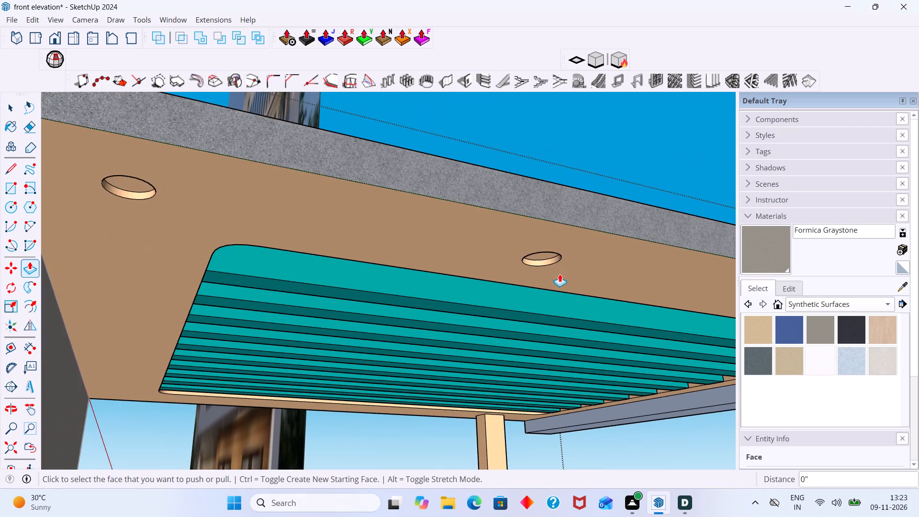
Recess the third circle from the house wall 1" into the overhang's underside with Push/Pull.
middle_click_drag(560, 274, 277, 294, "shift")
scroll(576, 333, "up", 6)
double_click(540, 307)
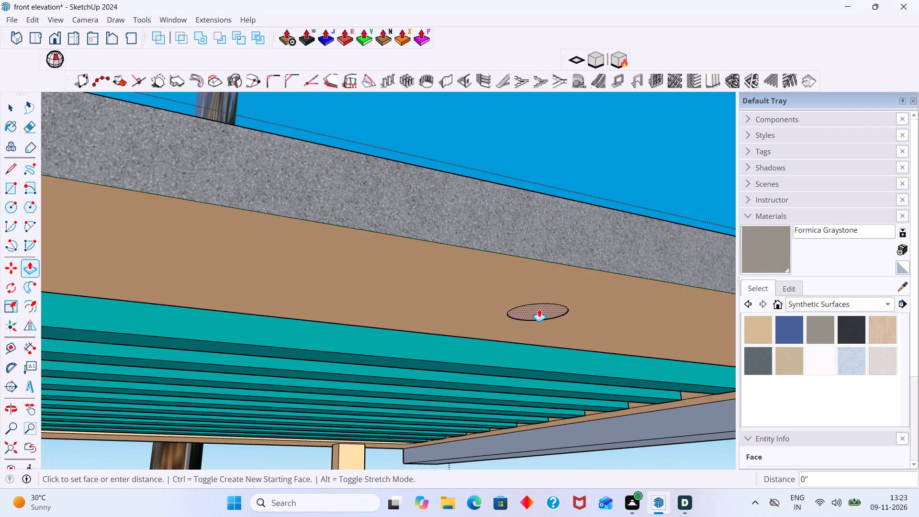
key("Escape")
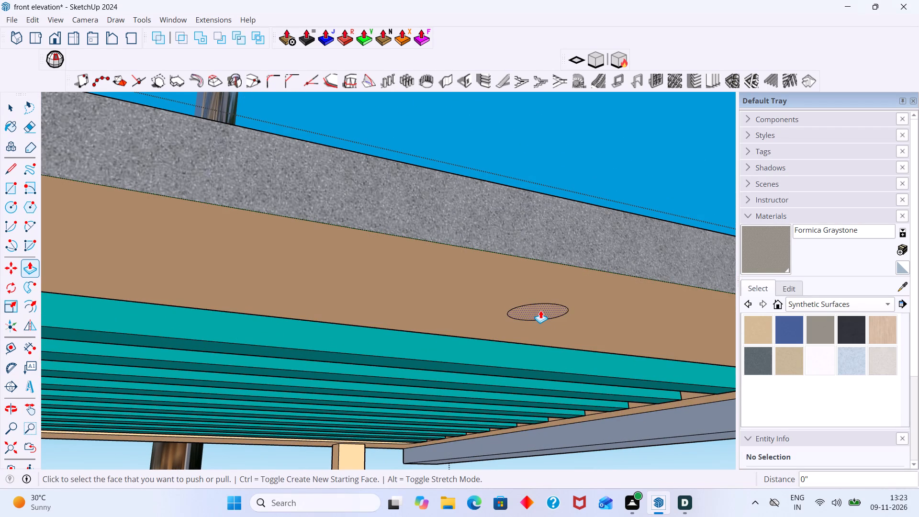
double_click(540, 310)
key("ctrl+z")
left_click(540, 310)
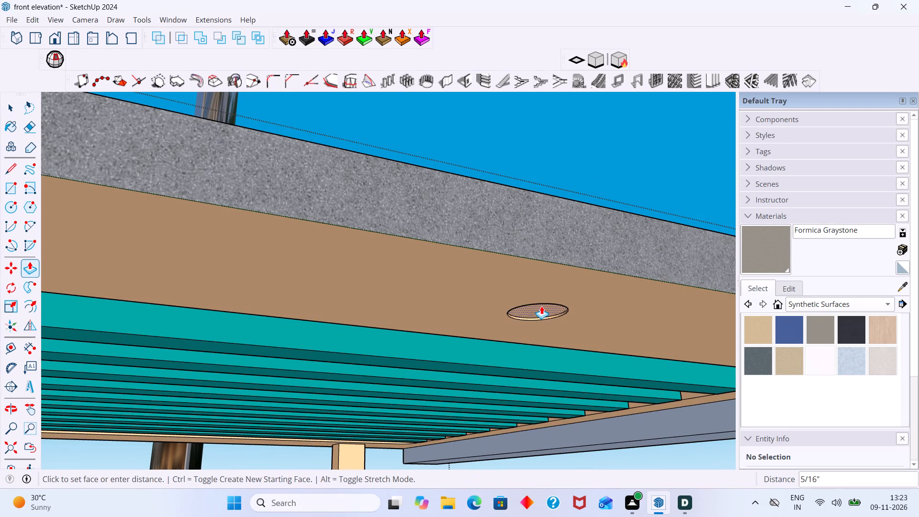
type("1\"")
key("Return")
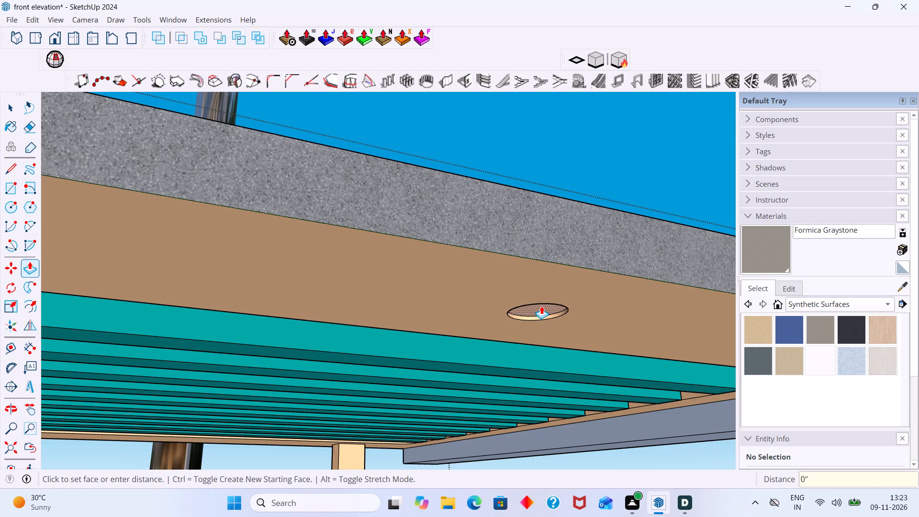
key("space")
Recess the last circle, at the corner beside the front frame, by the same 1" with Push/Pull.
scroll(566, 311, "down", 7)
middle_click_drag(579, 355, 398, 348, "shift")
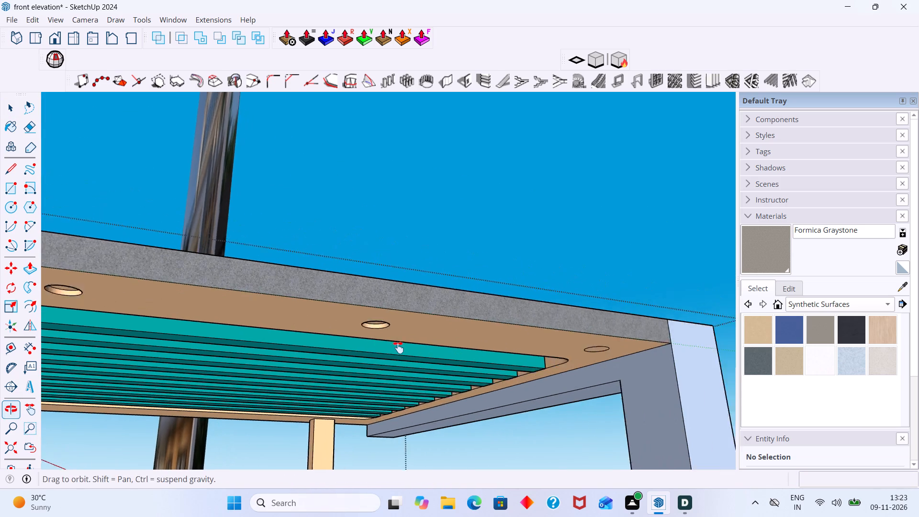
middle_click_drag(398, 348, 368, 344, "shift")
scroll(513, 344, "up", 2)
key("e")
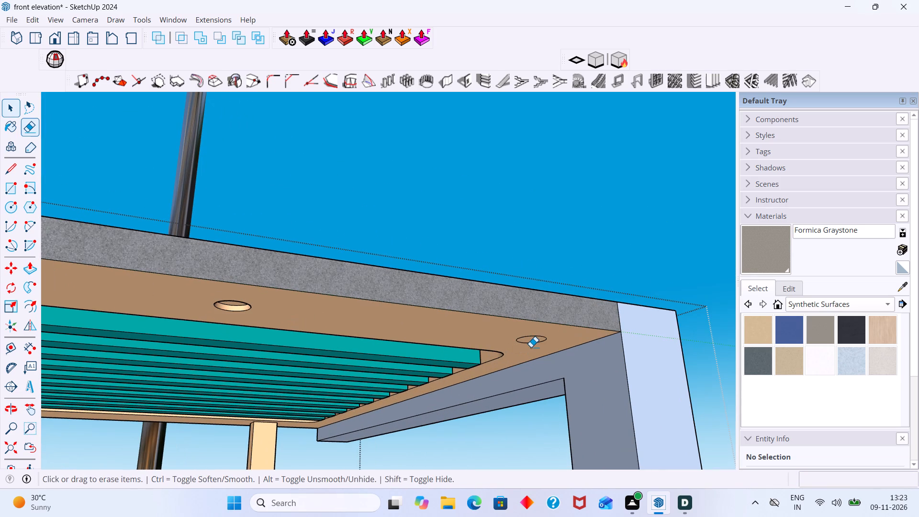
key("p")
scroll(537, 345, "up", 7)
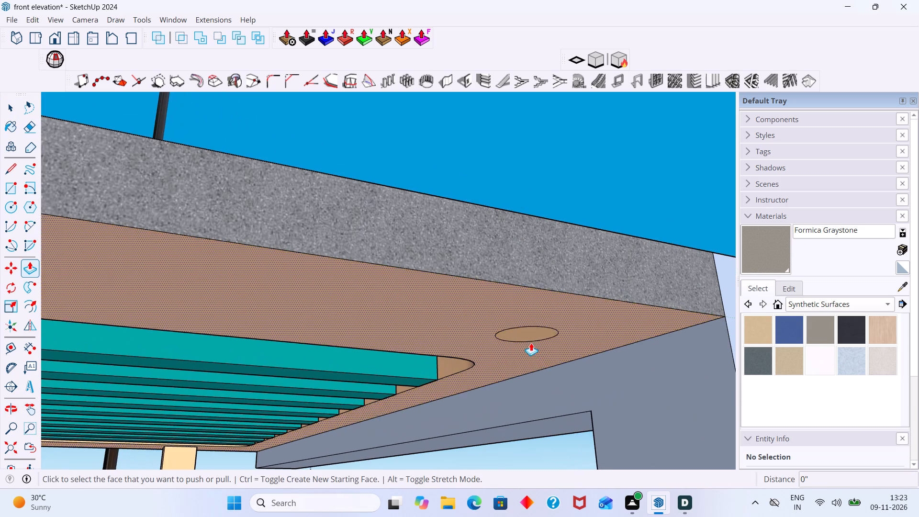
double_click(526, 333)
key("space")
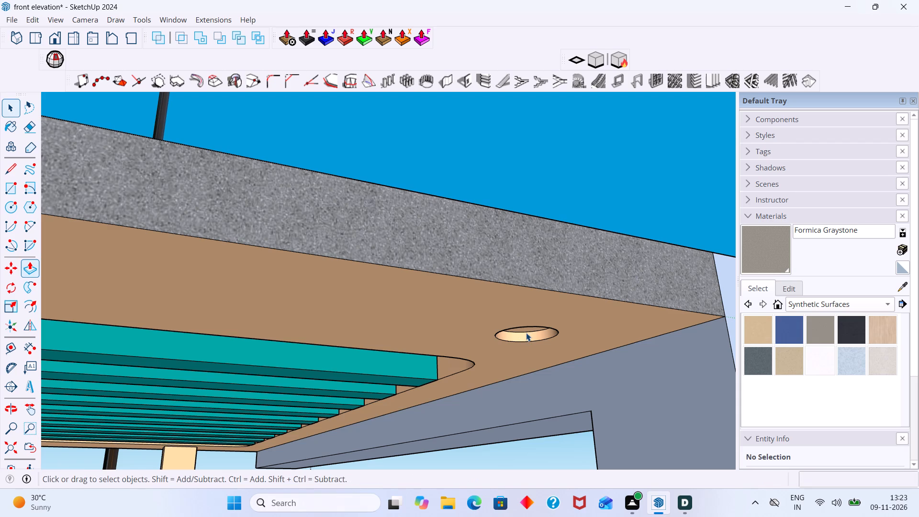
left_click(631, 177)
Examine the row of recessed circles and the pergola slats from below and from above the roof overhang.
scroll(590, 298, "down", 4)
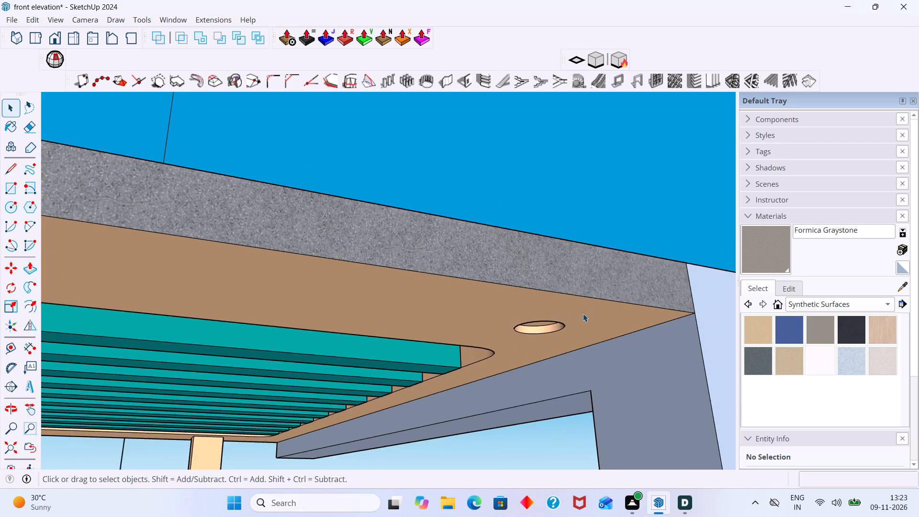
scroll(583, 314, "down", 9)
middle_click_drag(407, 338, 408, 263)
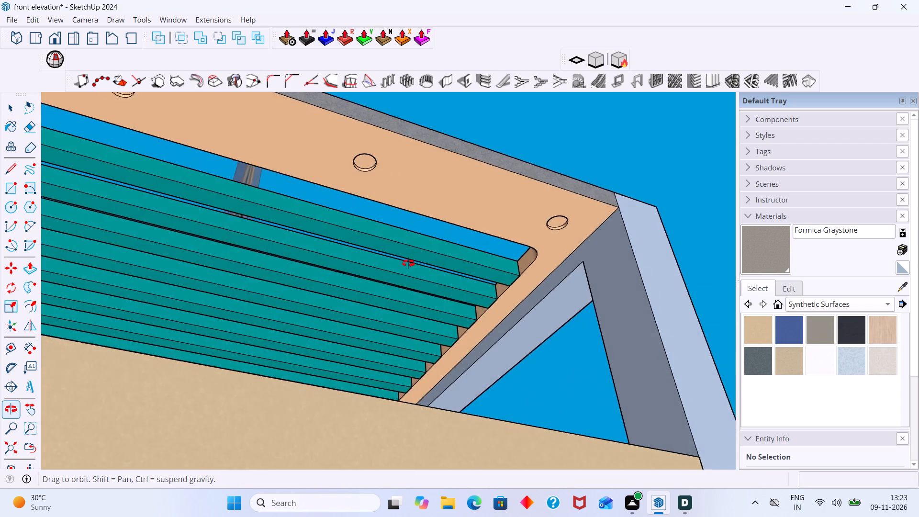
middle_click_drag(408, 263, 454, 286)
scroll(436, 204, "up", 10)
middle_click_drag(488, 212, 468, 273)
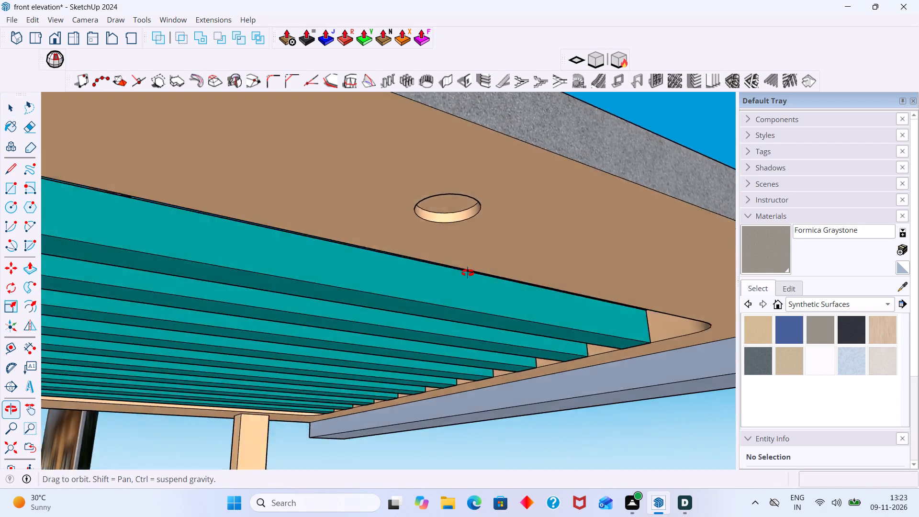
middle_click_drag(468, 273, 399, 291)
scroll(410, 292, "down", 17)
middle_click_drag(527, 326, 509, 292)
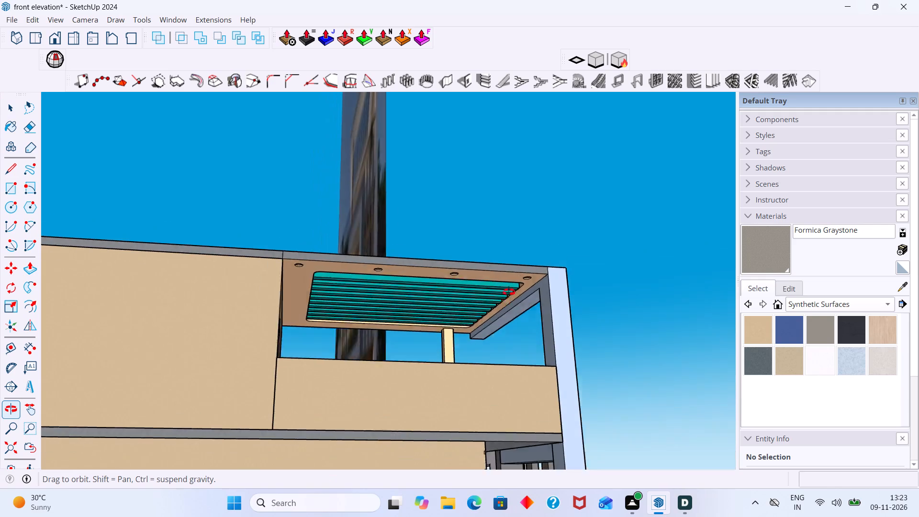
middle_click_drag(509, 292, 500, 281)
scroll(523, 290, "up", 5)
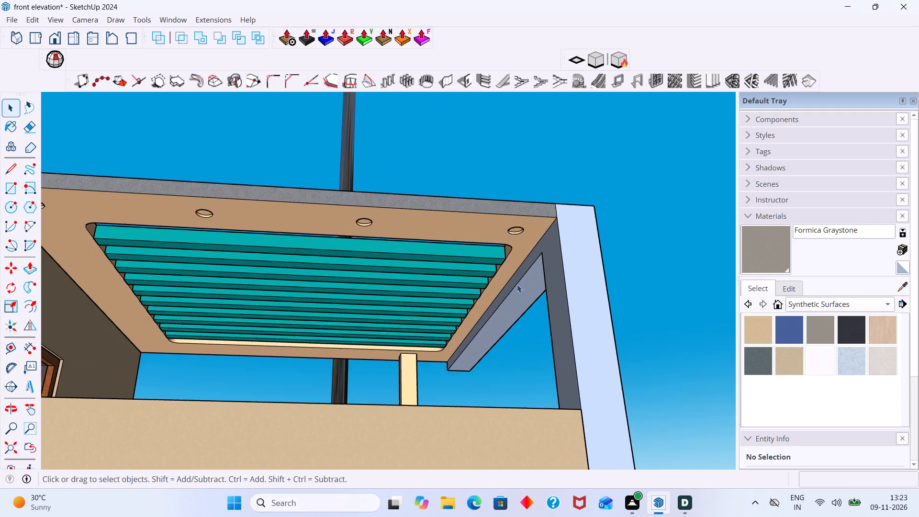
scroll(517, 284, "up", 9)
scroll(502, 292, "down", 13)
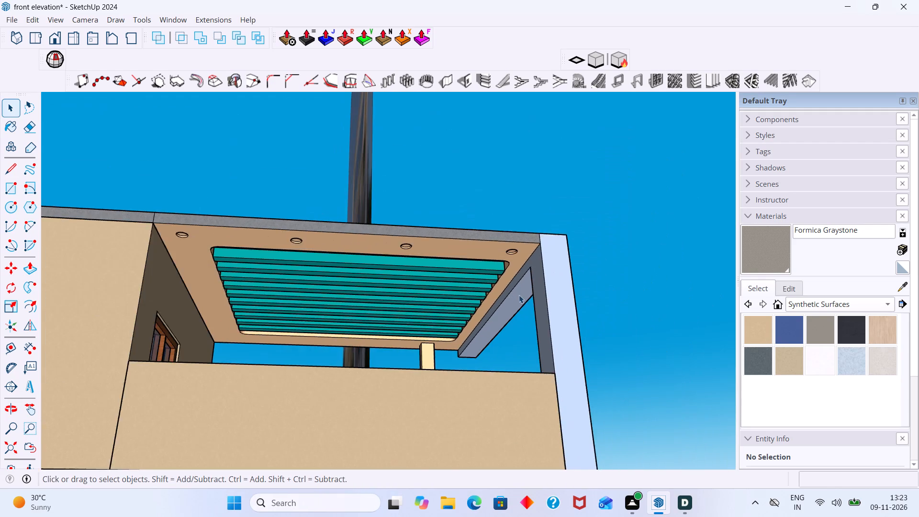
middle_click_drag(523, 287, 482, 418)
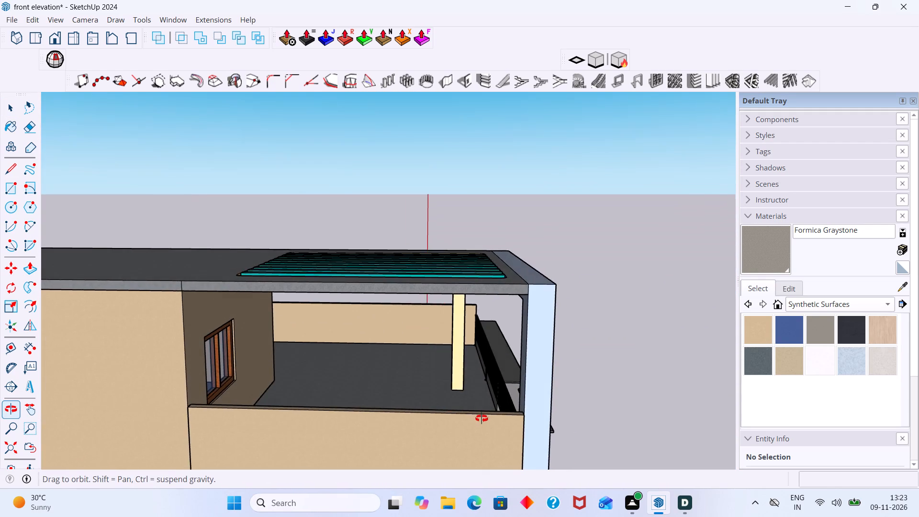
middle_click_drag(482, 418, 518, 281)
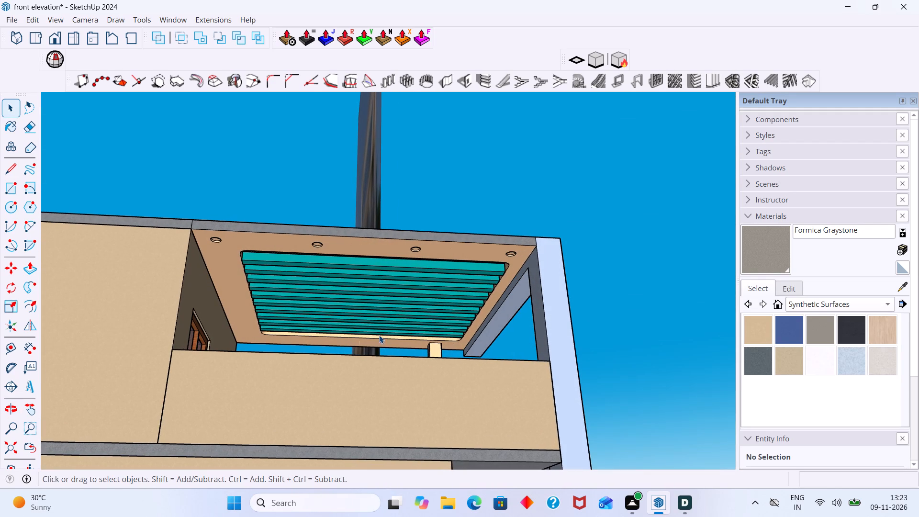
middle_click_drag(269, 355, 267, 325)
scroll(269, 337, "up", 1)
scroll(206, 292, "up", 2)
middle_click_drag(207, 282, 202, 323)
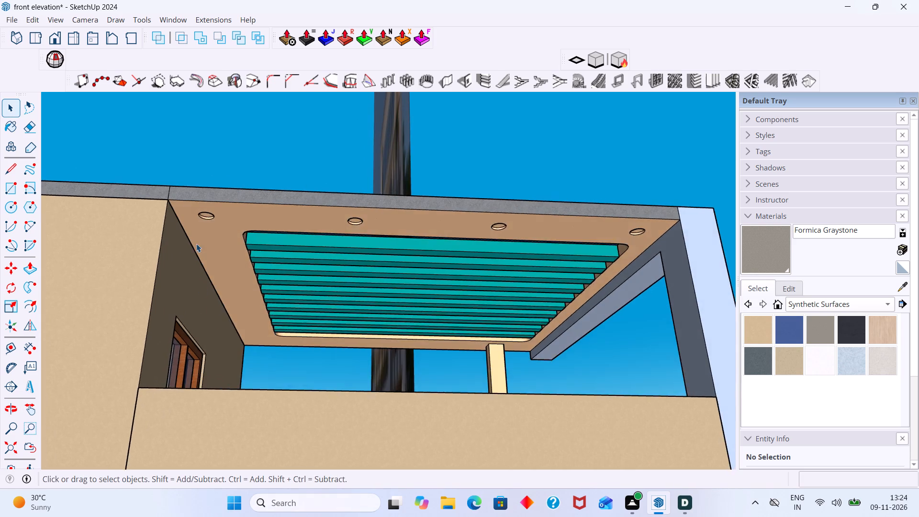
scroll(196, 244, "up", 4)
scroll(213, 236, "down", 5)
middle_click_drag(223, 276, 247, 182)
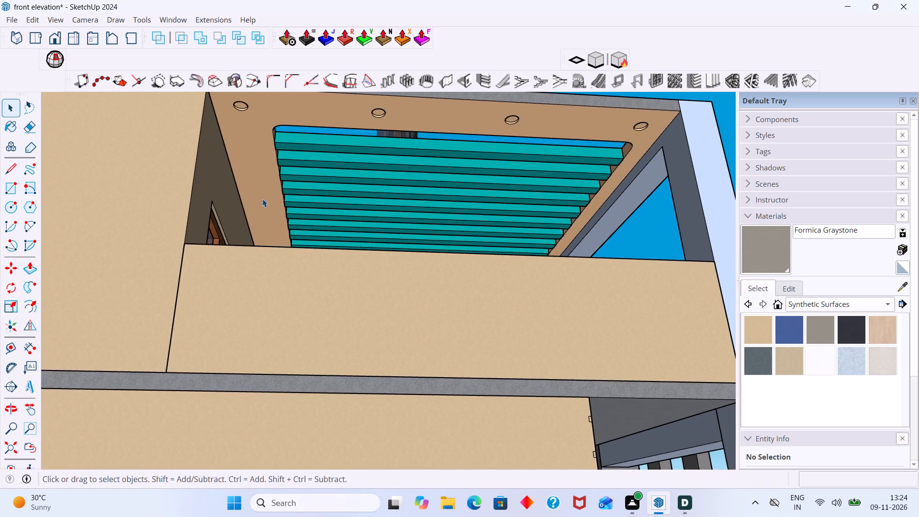
Undo the 1" recesses of the row of circles on the roof overhang's underside.
middle_click_drag(262, 204, 262, 237)
scroll(237, 134, "up", 3)
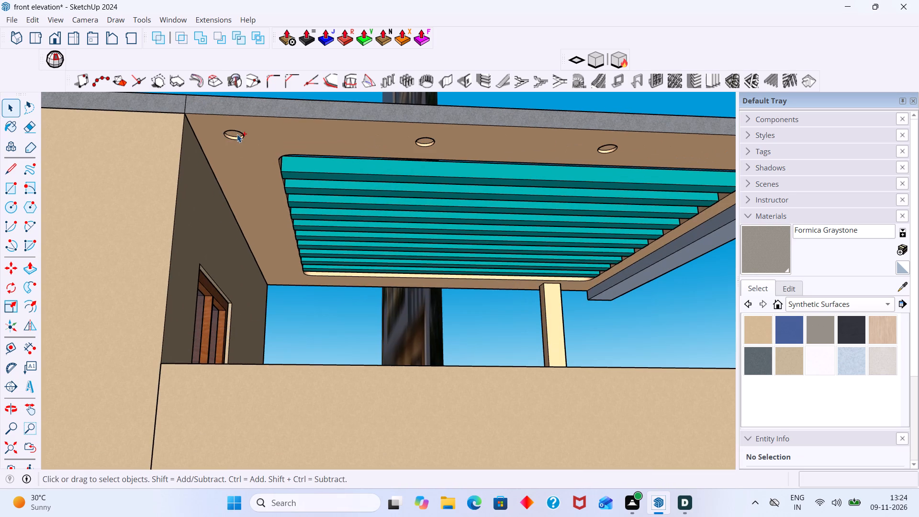
key("ctrl+z")
key("ctrl+z")
key("ctrl+z")
key("ctrl+z")
key("ctrl+z")
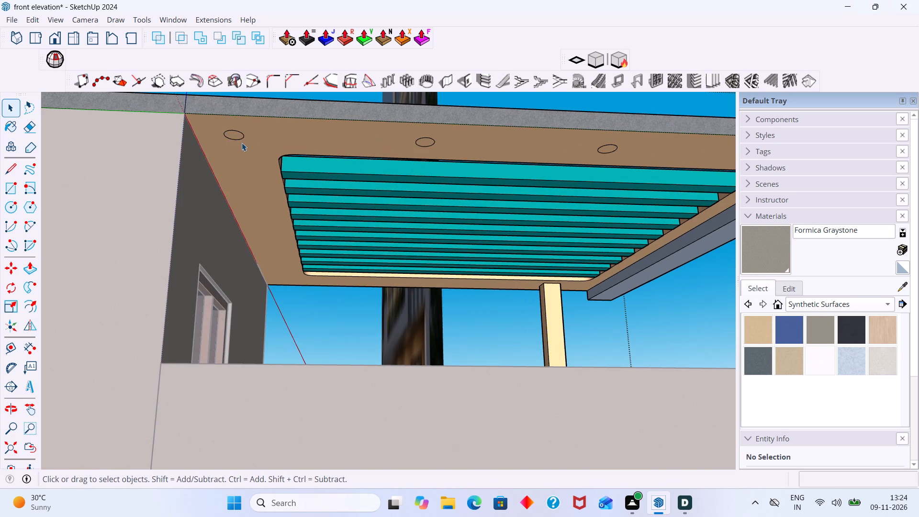
Copy the circle nearest the house wall 15' 4 1/2" along the wall to the overhang's far edge, divided into 3 equal spacings.
scroll(236, 143, "up", 2)
left_click(235, 134)
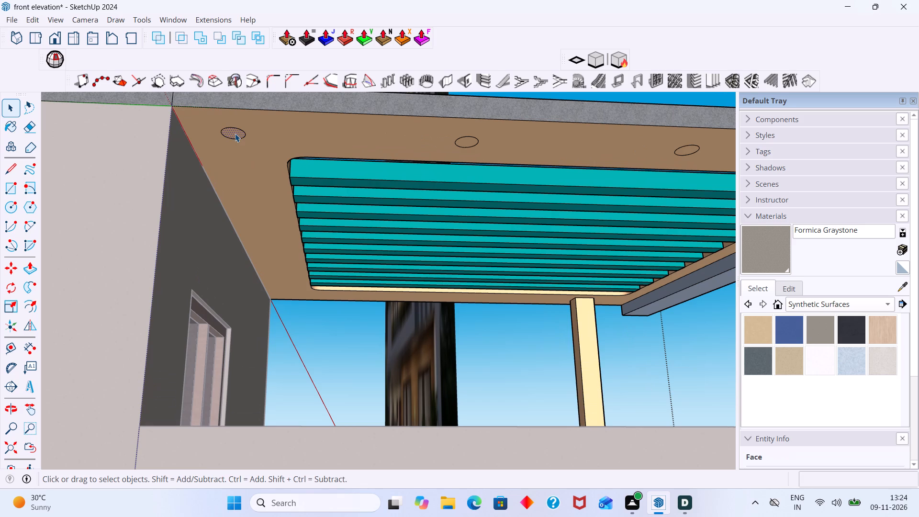
left_click(235, 134)
left_click(235, 134)
key("m")
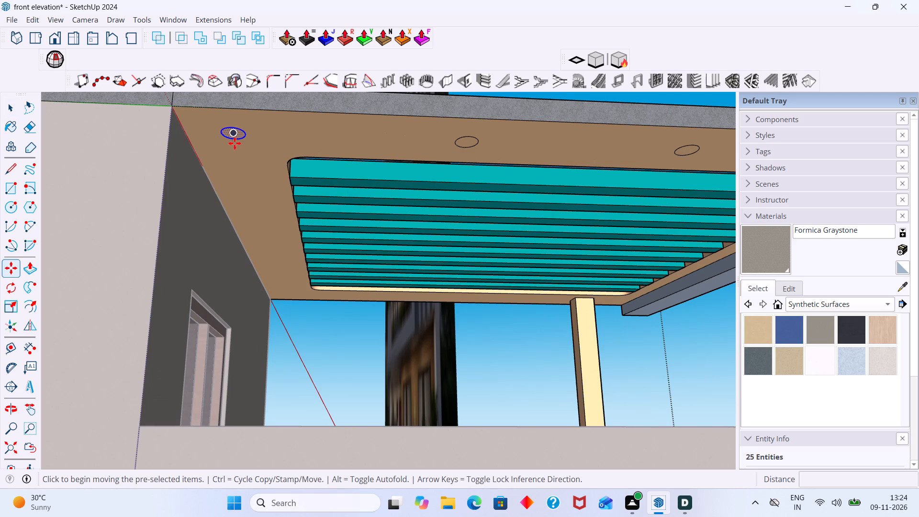
scroll(235, 139, "up", 6)
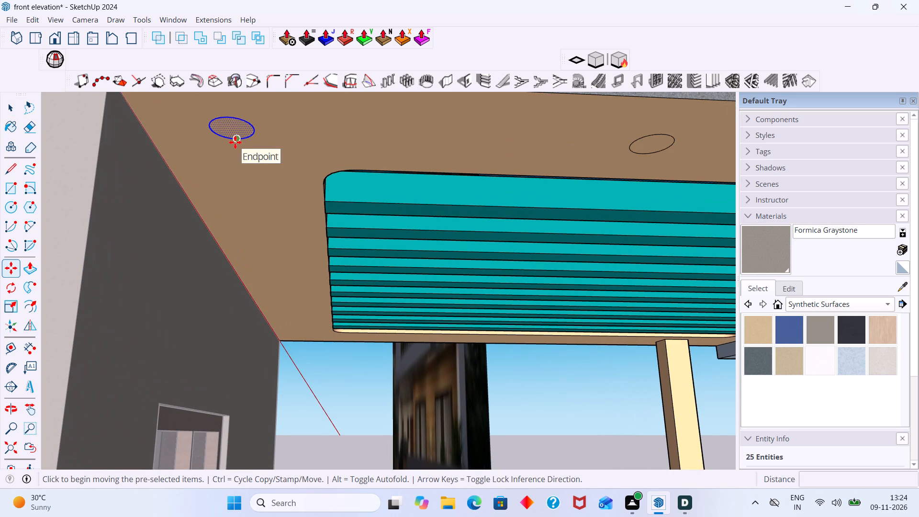
left_click(235, 142)
scroll(246, 231, "down", 2)
middle_click_drag(254, 243, 254, 242, "shift")
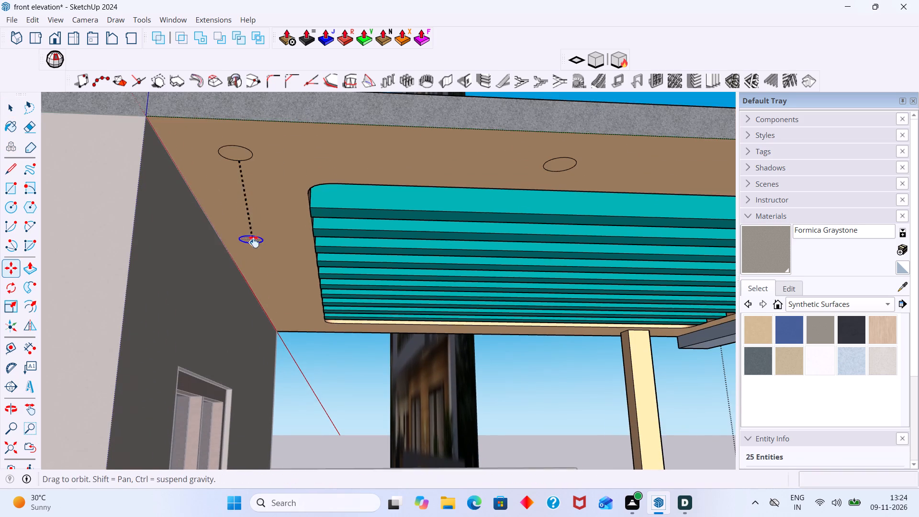
middle_click_drag(254, 242, 251, 135, "shift")
middle_click_drag(291, 264, 269, 180)
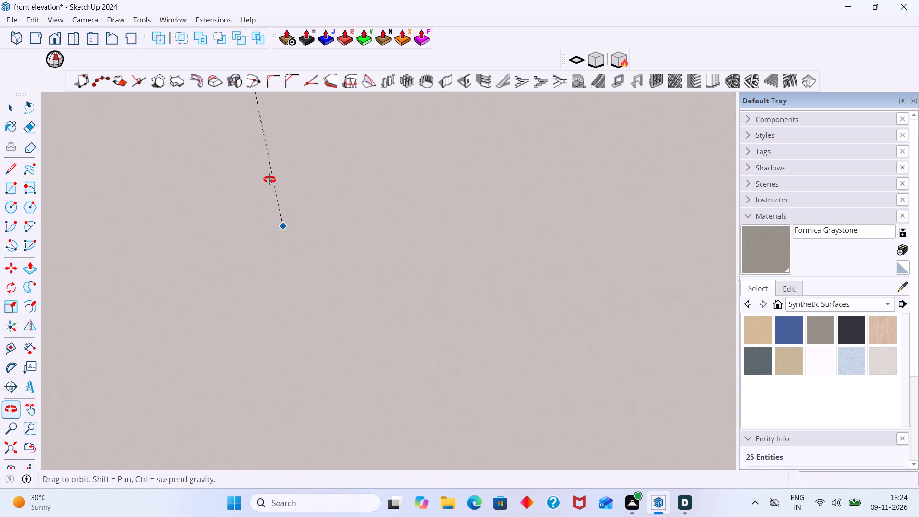
middle_click_drag(269, 180, 261, 255)
scroll(261, 255, "up", 5)
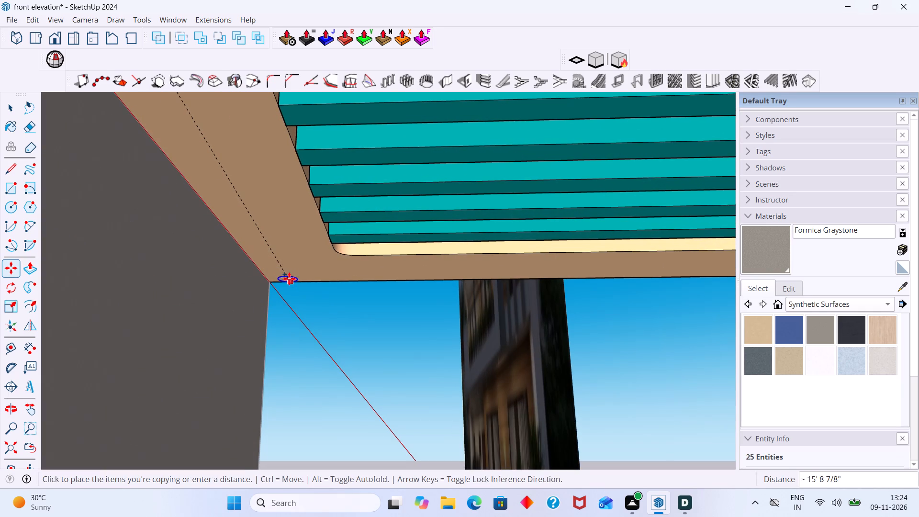
left_click(289, 278)
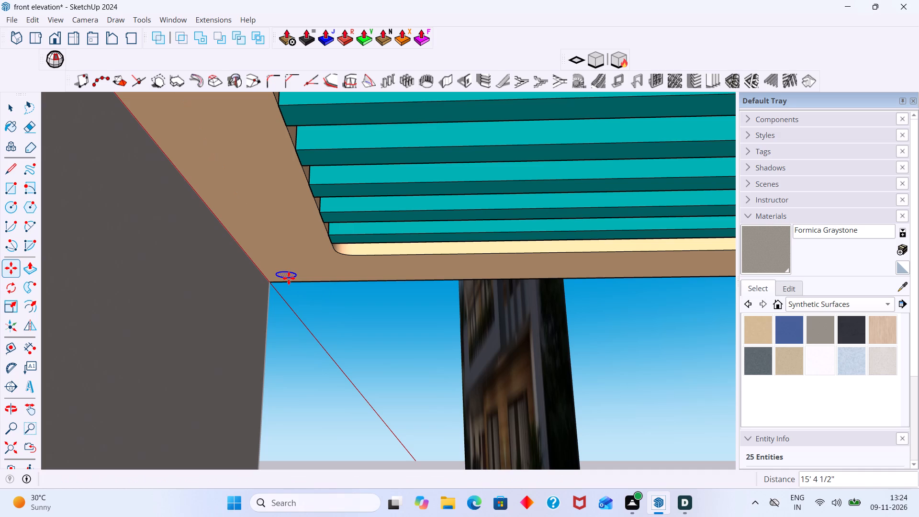
key("slash")
key("3")
key("Return")
key("space")
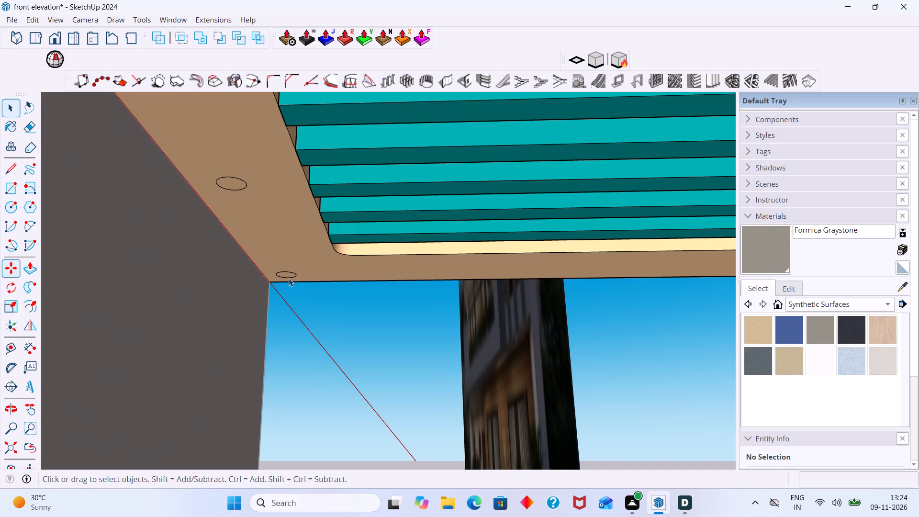
Copy the far circle at the house wall 16' along the overhang's far edge to the grey beam, divided into 3 equal spacings.
scroll(291, 279, "down", 11)
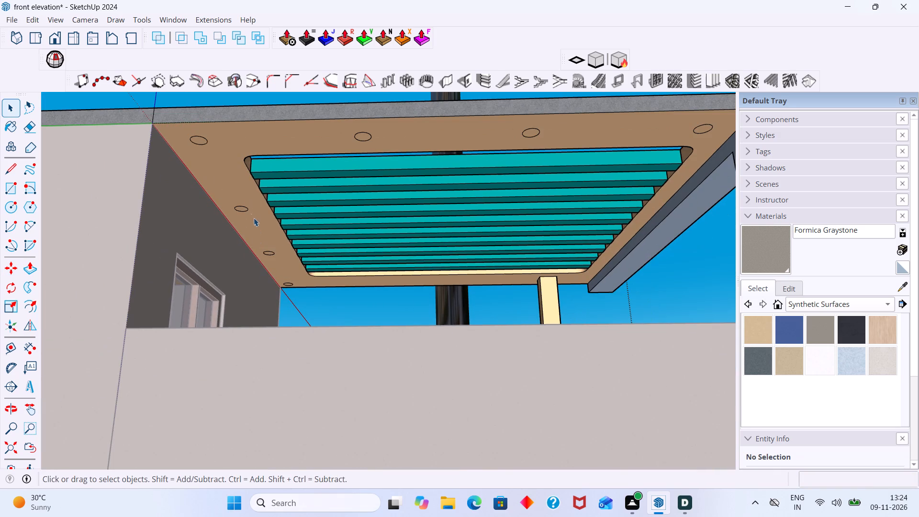
scroll(285, 289, "up", 7)
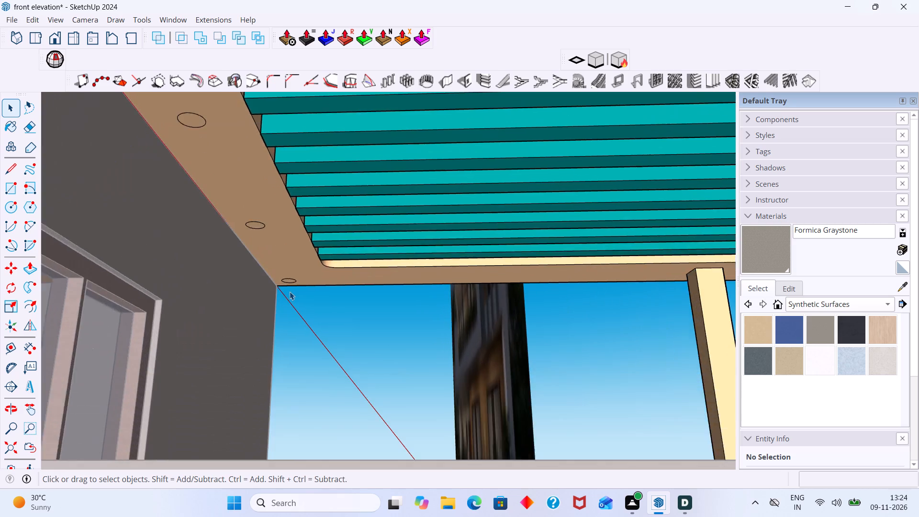
scroll(290, 292, "up", 6)
double_click(291, 276)
left_click(299, 276)
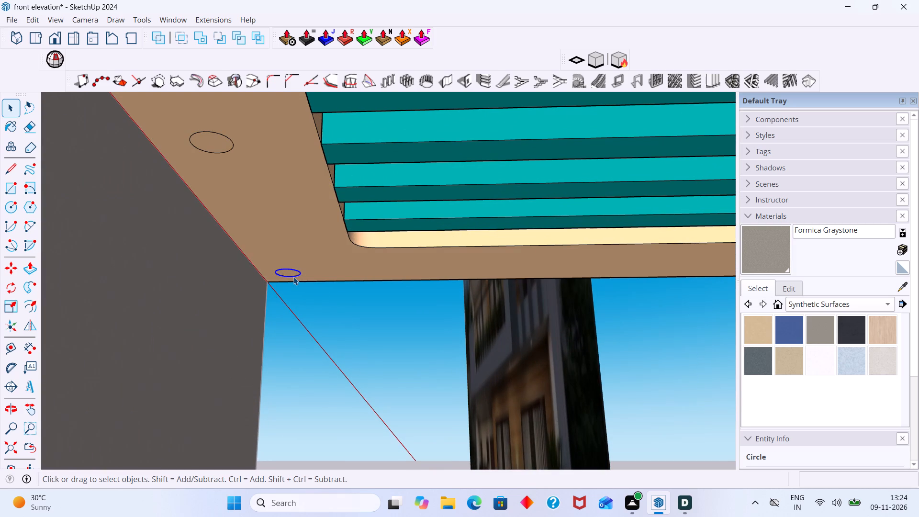
key("m")
left_click(300, 275)
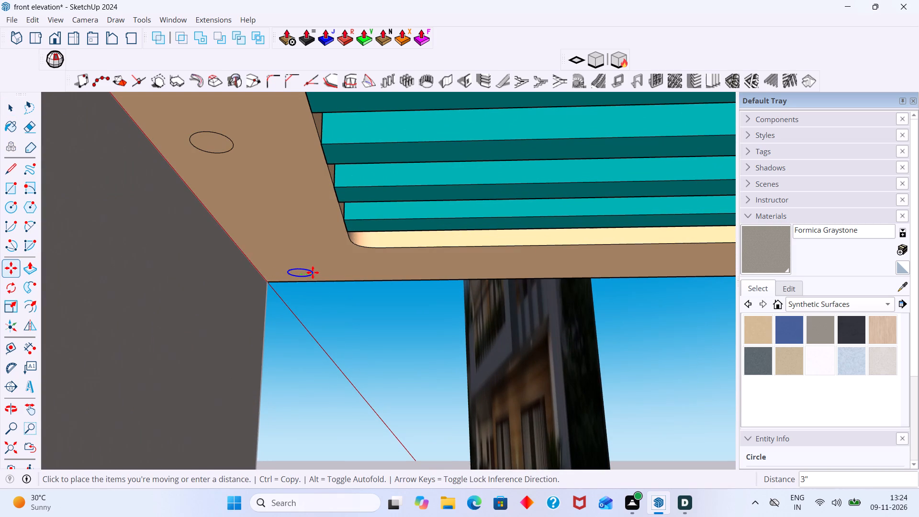
scroll(482, 271, "down", 2)
middle_click_drag(486, 271, 439, 271)
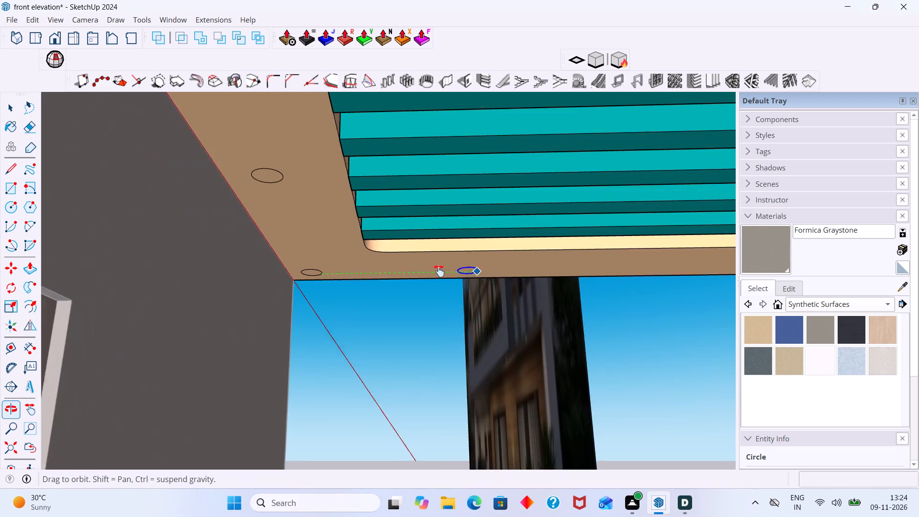
middle_click_drag(439, 271, 288, 282)
scroll(445, 286, "down", 6)
middle_click_drag(505, 277, 395, 267, "shift")
scroll(510, 268, "up", 2)
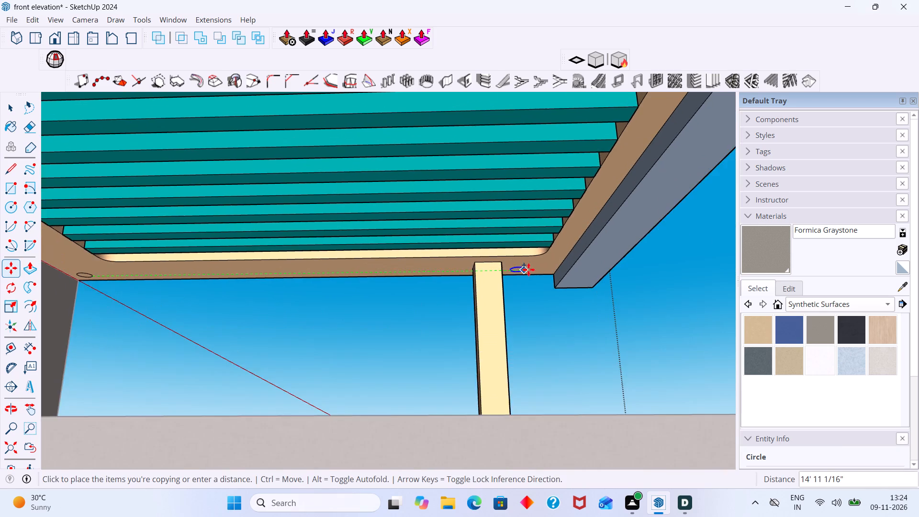
scroll(537, 271, "up", 2)
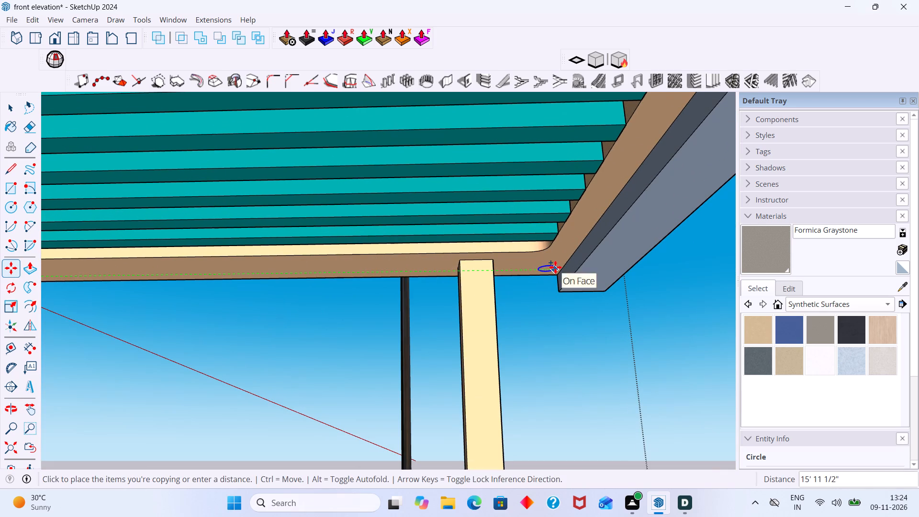
left_click(556, 267)
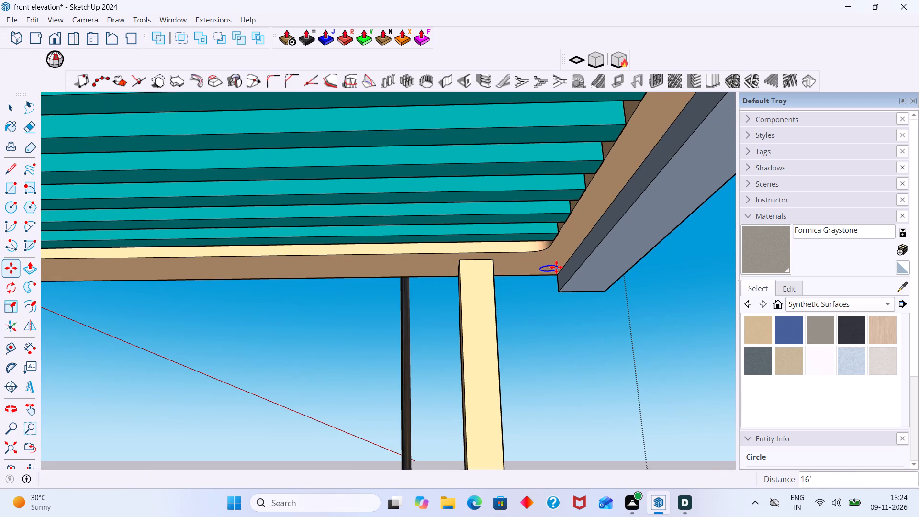
type("/3")
key("Return")
key("space")
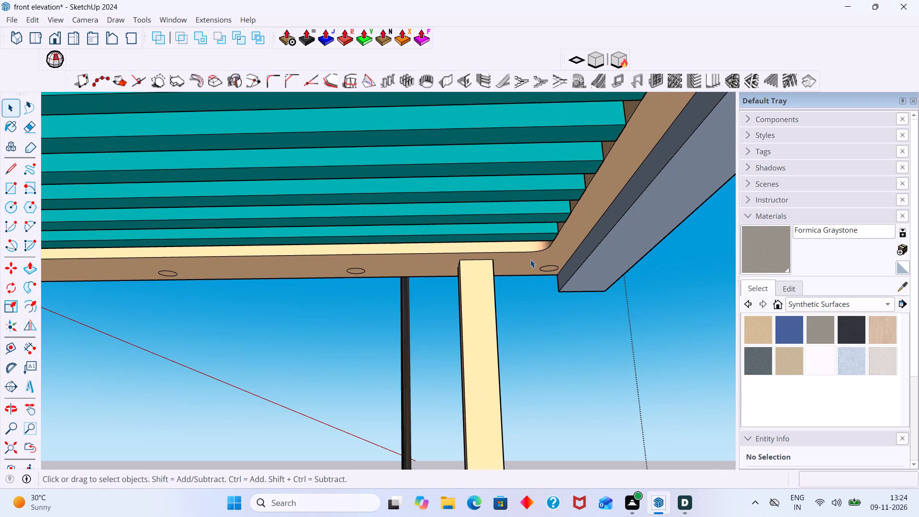
Examine the circles' layout around the pergola opening from several angles below the overhang.
scroll(530, 259, "down", 13)
middle_click_drag(608, 226, 585, 238)
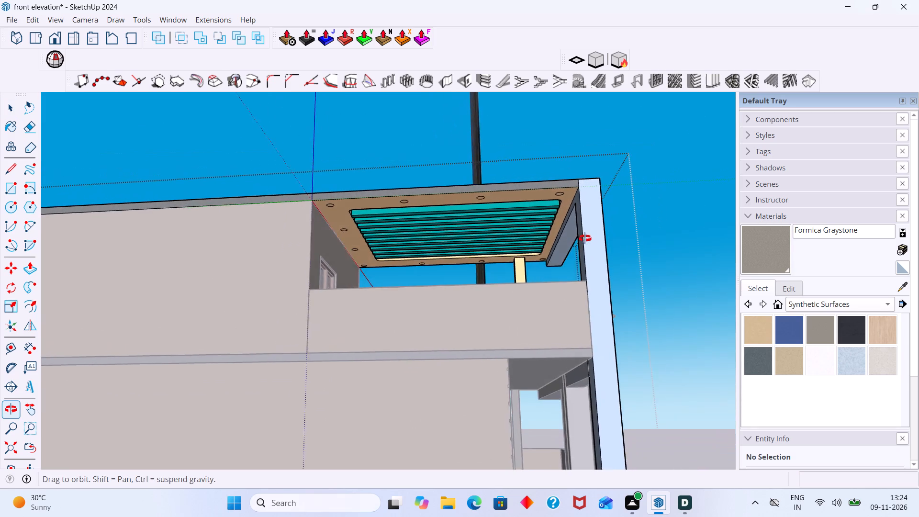
middle_click_drag(585, 238, 600, 255)
scroll(450, 264, "up", 2)
scroll(516, 241, "down", 2)
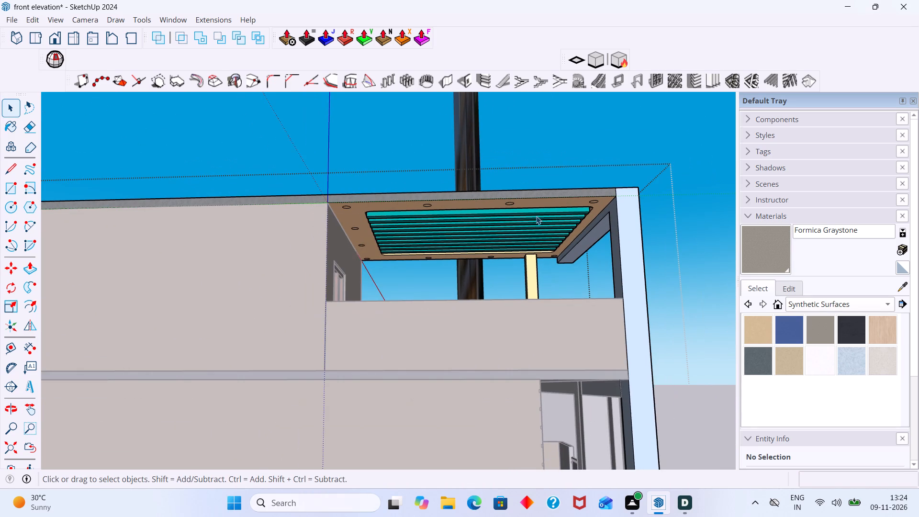
middle_click_drag(500, 216, 439, 223)
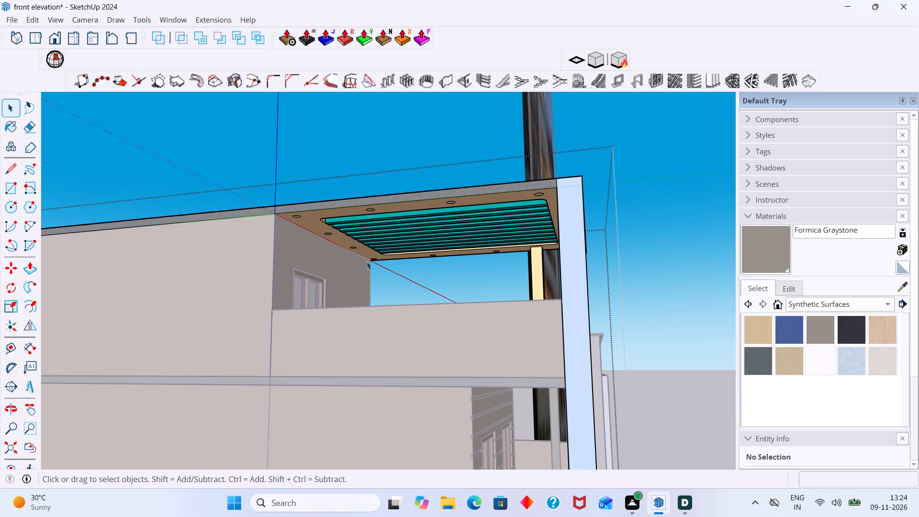
middle_click_drag(471, 244, 512, 236)
scroll(578, 205, "up", 7)
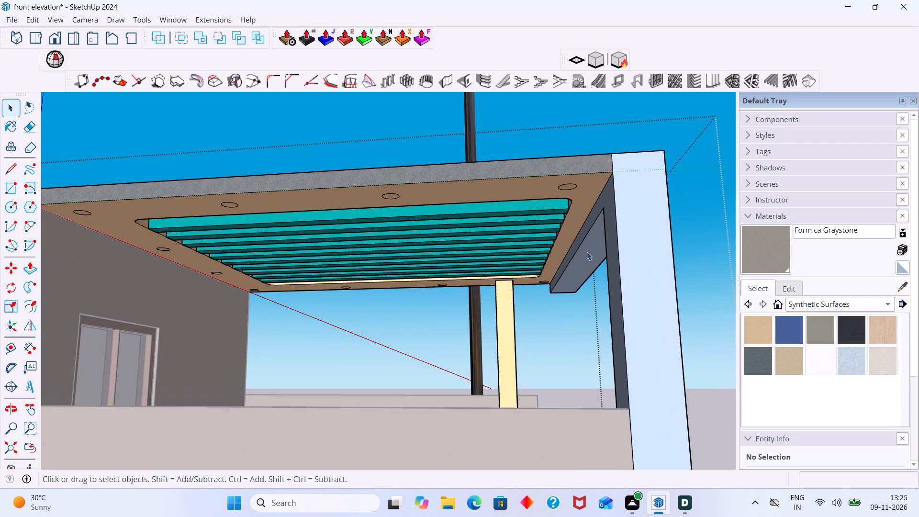
middle_click_drag(578, 264, 567, 240)
scroll(542, 289, "up", 1)
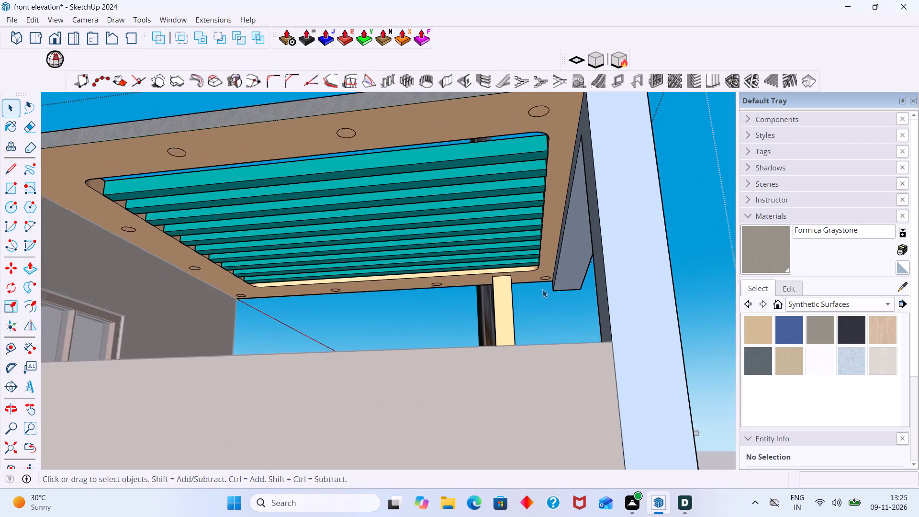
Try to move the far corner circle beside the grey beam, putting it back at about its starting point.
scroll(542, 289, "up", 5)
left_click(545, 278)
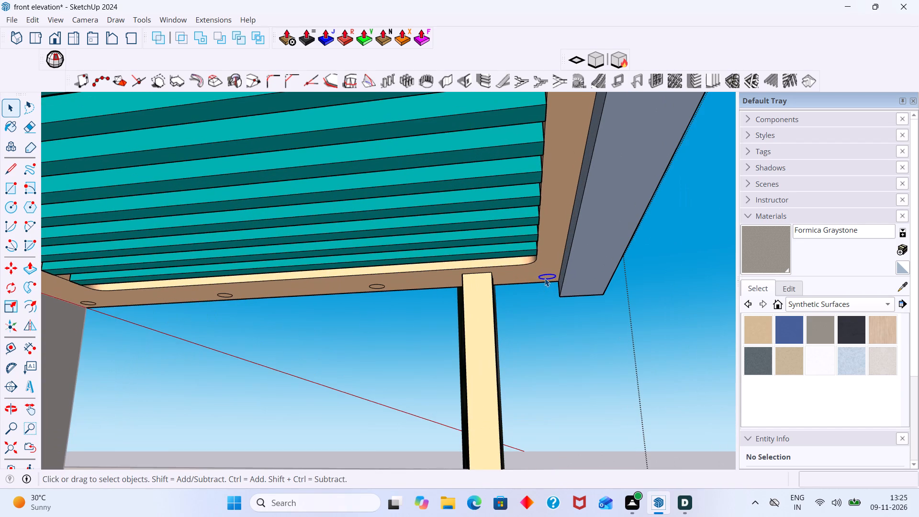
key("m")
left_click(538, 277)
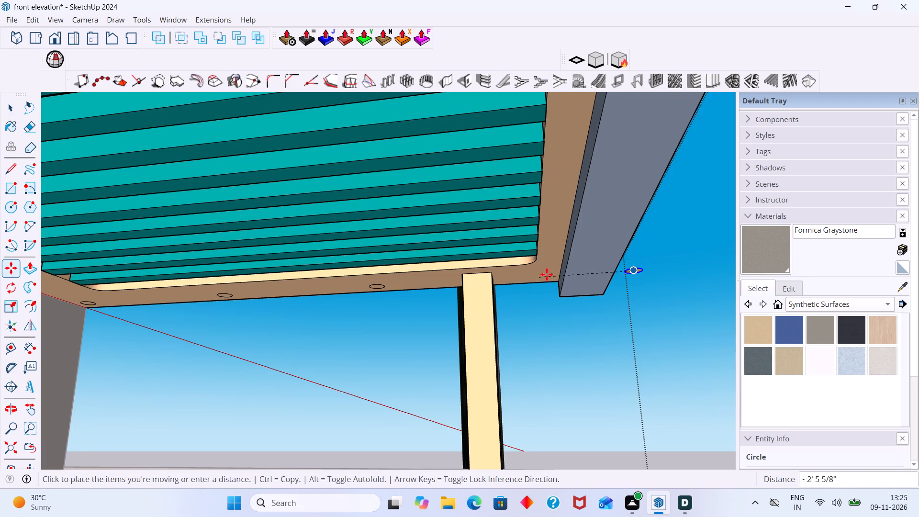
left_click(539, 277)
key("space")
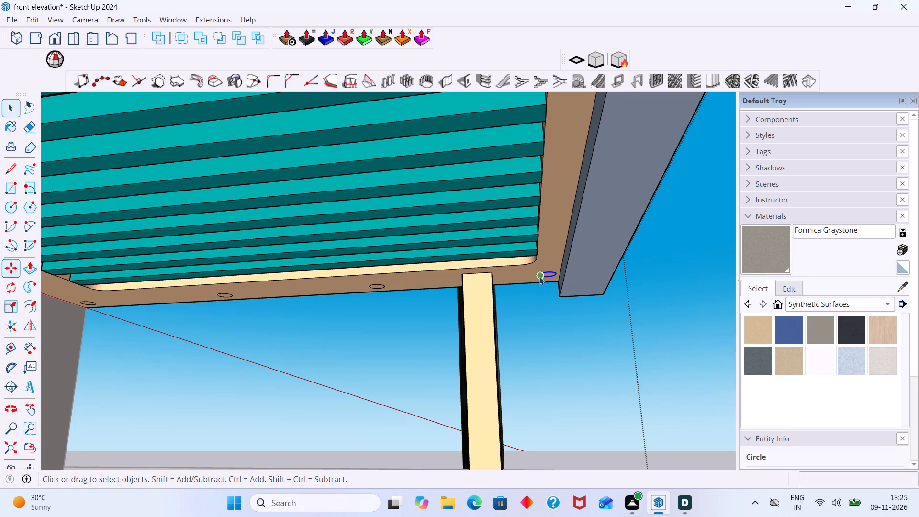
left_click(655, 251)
Move the far corner circle beside the grey beam about 7 3/8" along the green axis, aligning it with the near corner circle.
scroll(641, 255, "down", 3)
middle_click_drag(632, 259, 622, 320, "shift")
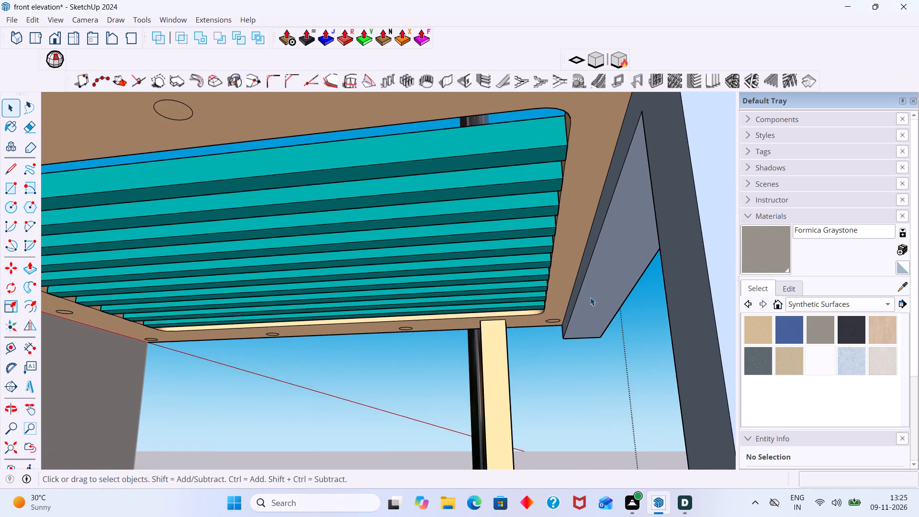
scroll(590, 297, "down", 4)
middle_click_drag(572, 282, 573, 246)
scroll(573, 245, "down", 4)
middle_click_drag(583, 263, 579, 191, "shift")
middle_click_drag(572, 207, 572, 257)
scroll(554, 210, "up", 4)
middle_click_drag(555, 201, 557, 221)
scroll(563, 181, "up", 5)
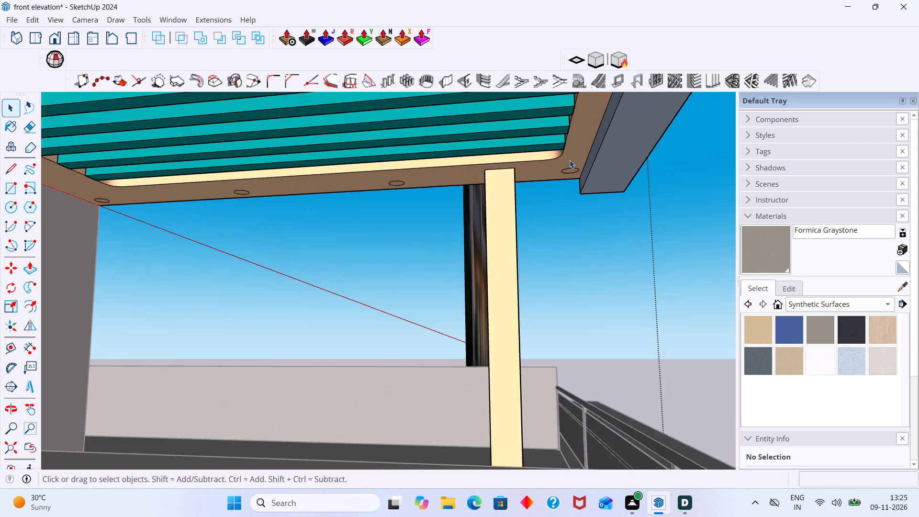
scroll(570, 160, "up", 4)
left_click(573, 172)
triple_click(573, 172)
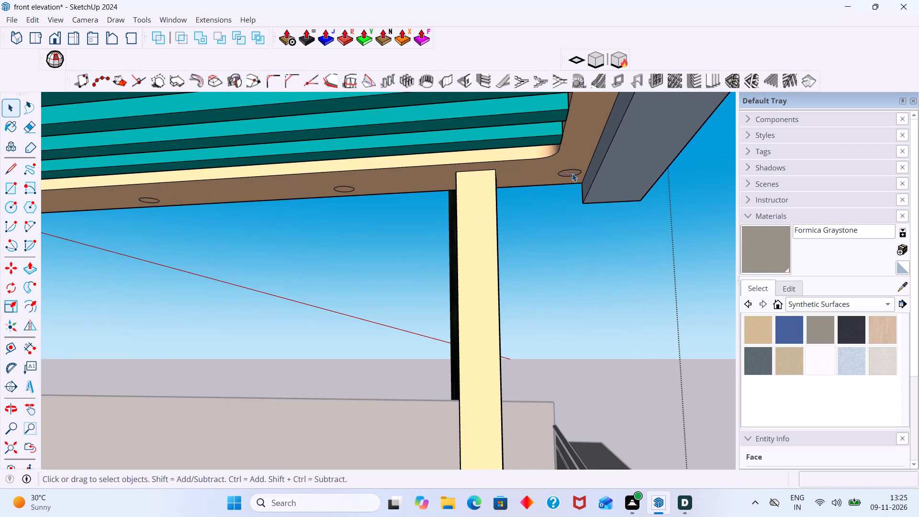
scroll(571, 174, "up", 2)
left_click_drag(571, 173, 571, 153)
middle_click(569, 156)
scroll(576, 178, "up", 1)
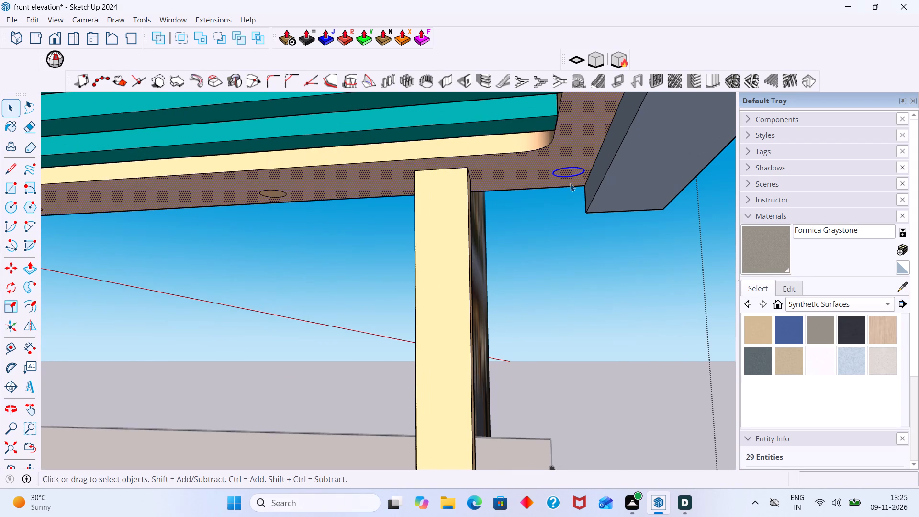
left_click(570, 183)
left_click(570, 177)
key("m")
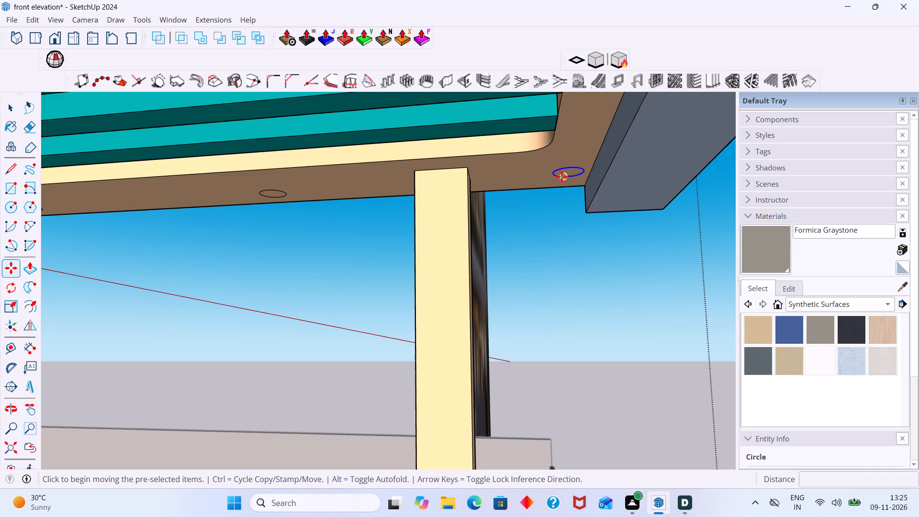
left_click(555, 173)
scroll(525, 180, "down", 2)
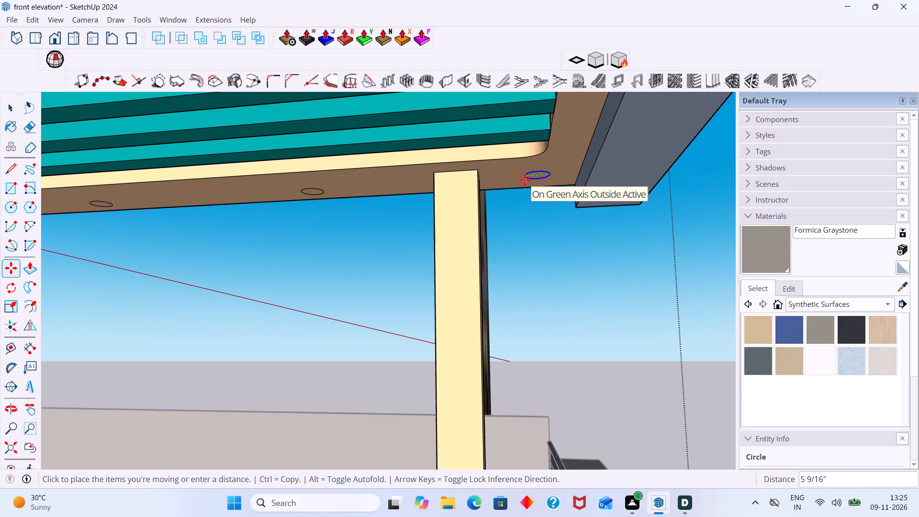
key("Left")
scroll(519, 180, "down", 3)
middle_click_drag(518, 179, 549, 317, "shift")
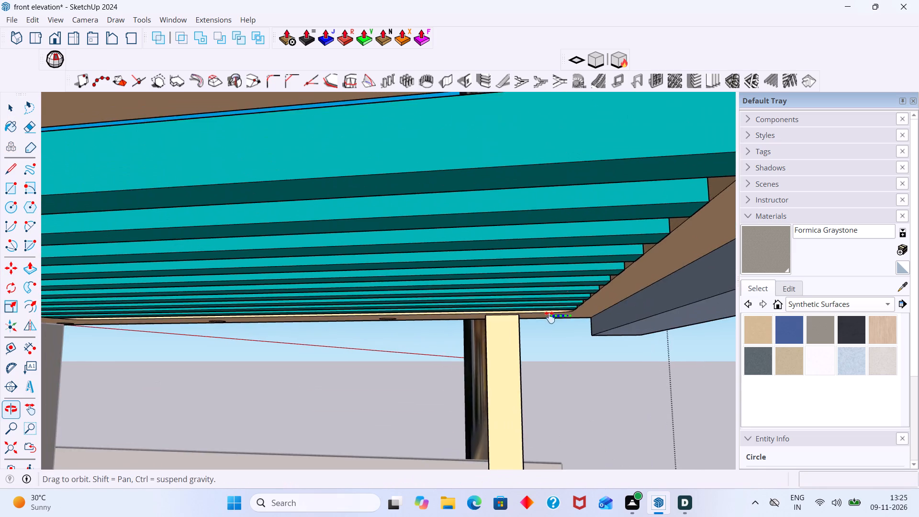
middle_click_drag(549, 317, 553, 311, "shift")
scroll(563, 268, "down", 2)
middle_click_drag(558, 265, 551, 236)
scroll(575, 248, "down", 8)
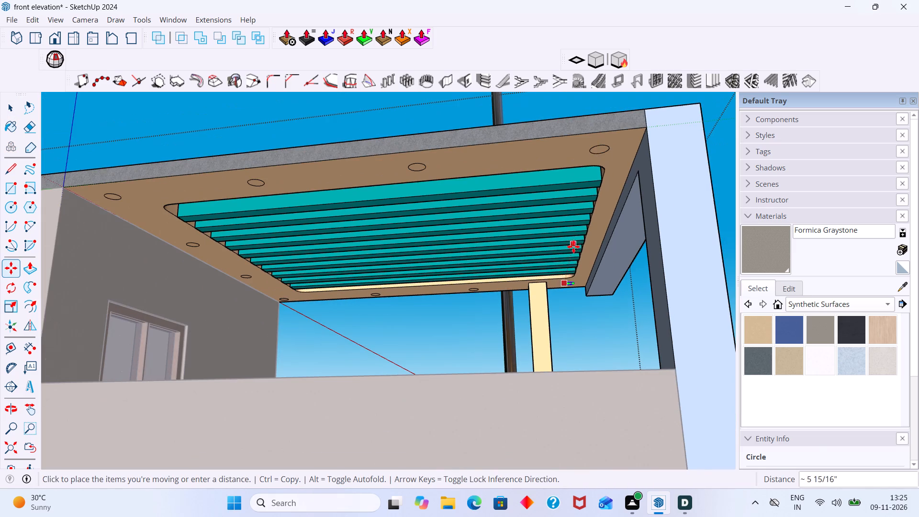
left_click(591, 154)
key("space")
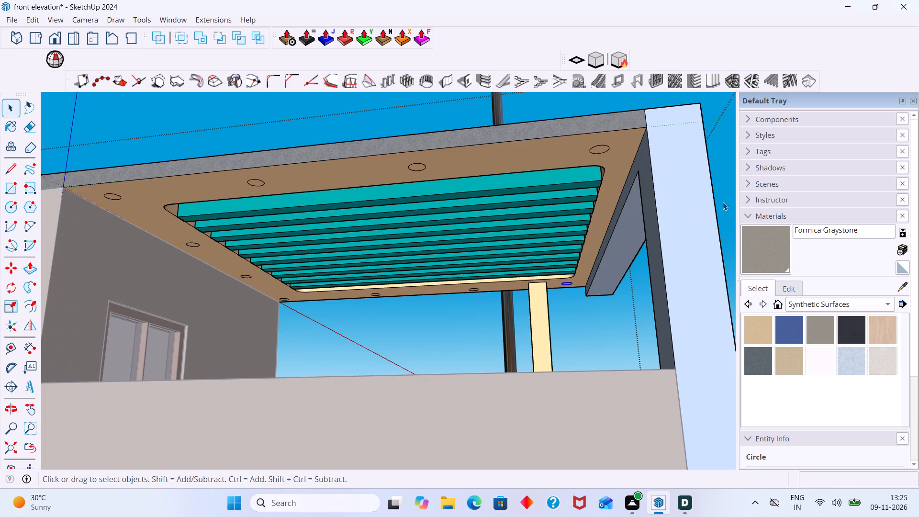
left_click(723, 202)
Recess the near corner circle at the house wall and its neighbours along the near edge and wall, repeating the last Push/Pull depth.
scroll(573, 274, "up", 7)
middle_click_drag(571, 284, 560, 267)
scroll(560, 270, "up", 1)
scroll(549, 288, "down", 4)
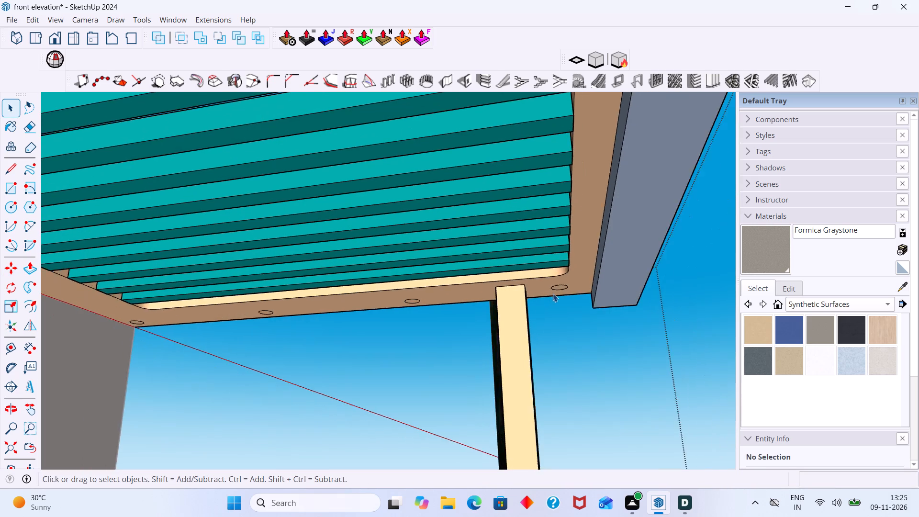
scroll(553, 293, "down", 8)
scroll(429, 228, "up", 12)
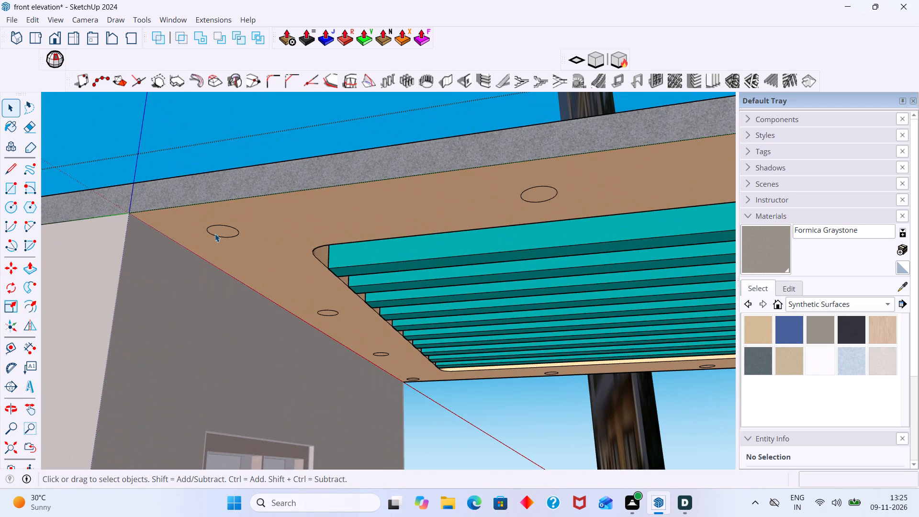
left_click(215, 234)
scroll(215, 234, "up", 2)
double_click(215, 233)
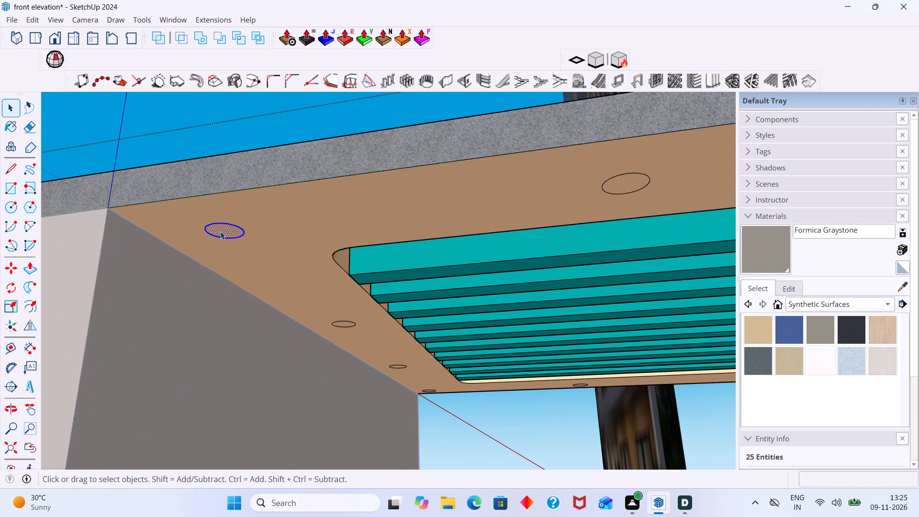
key("p")
double_click(220, 231)
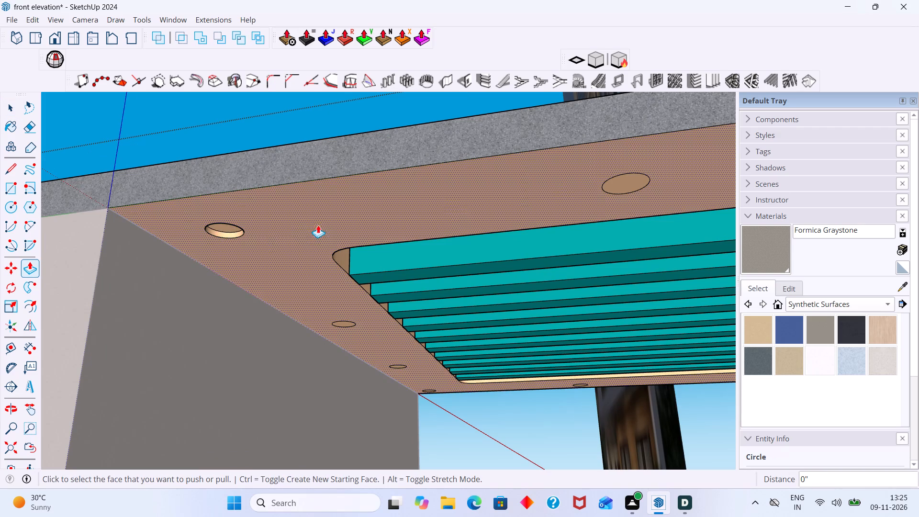
double_click(616, 182)
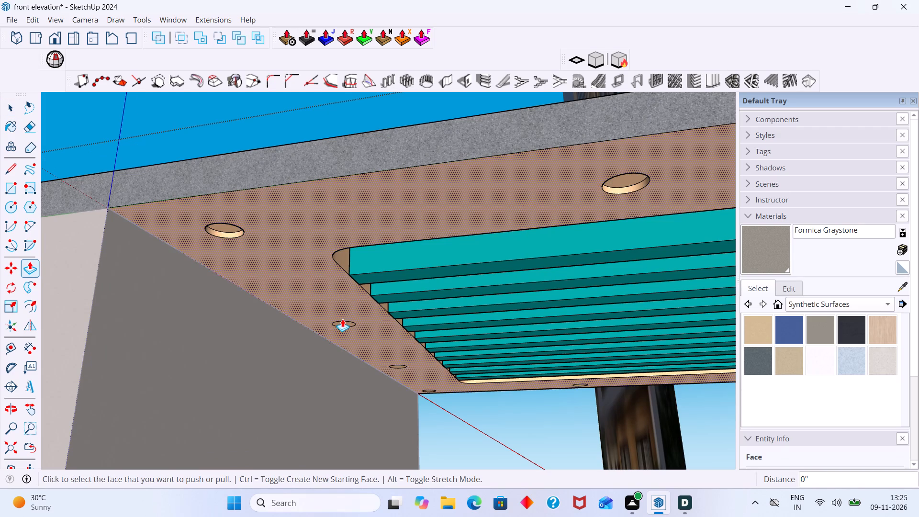
scroll(339, 320, "up", 6)
left_click(347, 327)
left_click(347, 327)
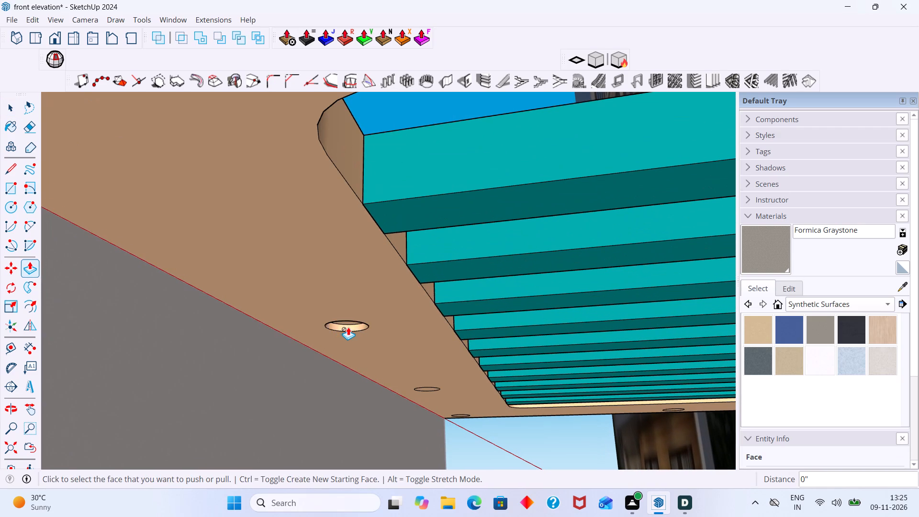
Recess the remaining two circles along the overhang's near edge up to the grey beam, using the same Push/Pull depth.
scroll(348, 327, "down", 10)
middle_click_drag(468, 321, 146, 331)
scroll(328, 278, "up", 2)
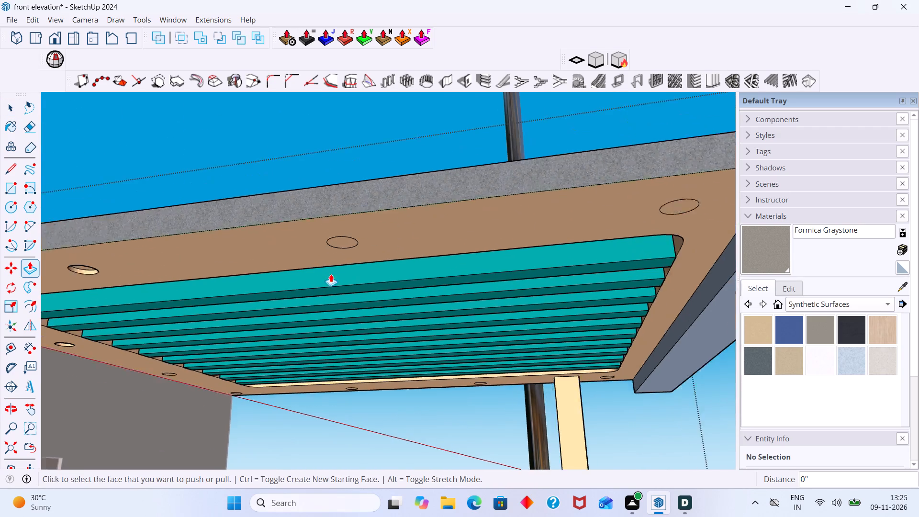
scroll(331, 274, "up", 4)
double_click(346, 225)
scroll(353, 228, "down", 6)
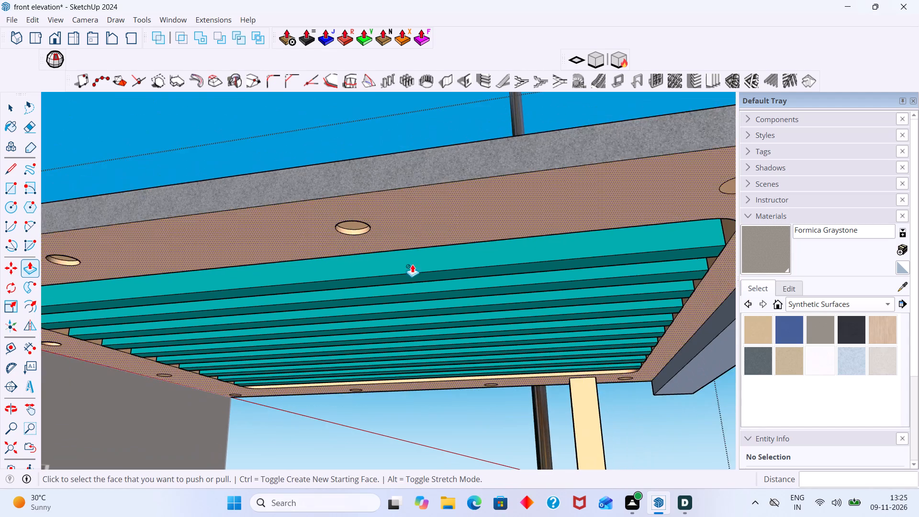
middle_click_drag(412, 264, 284, 292)
scroll(595, 250, "up", 4)
double_click(500, 220)
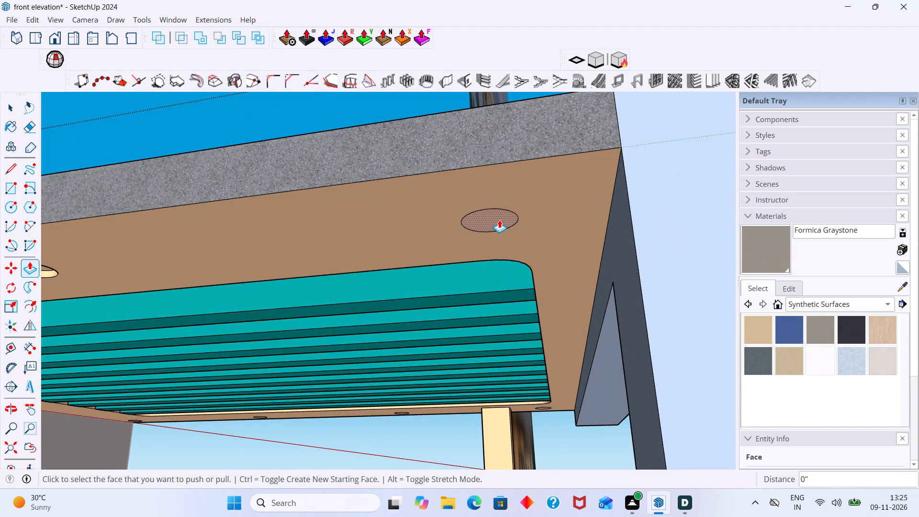
Recess the remaining two circles along the house wall, including the far corner one, using the same Push/Pull depth.
scroll(497, 224, "down", 10)
middle_click_drag(470, 279, 542, 156, "shift")
middle_click_drag(469, 241, 478, 231, "shift")
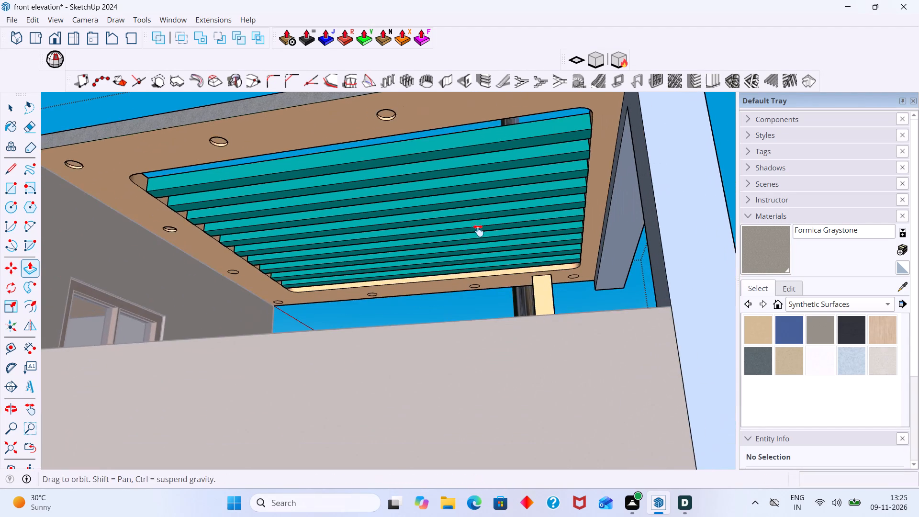
middle_click_drag(478, 231, 503, 212, "shift")
scroll(175, 236, "up", 5)
scroll(280, 269, "up", 10)
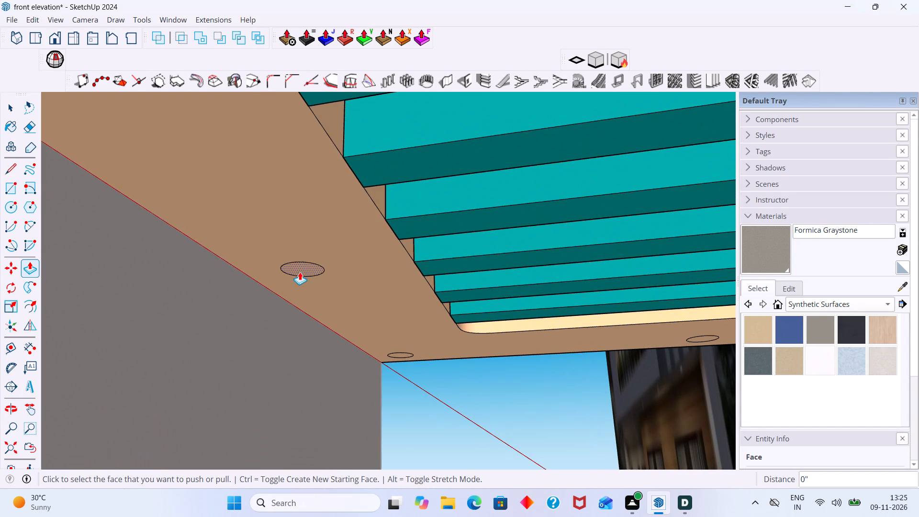
double_click(299, 272)
scroll(404, 350, "up", 7)
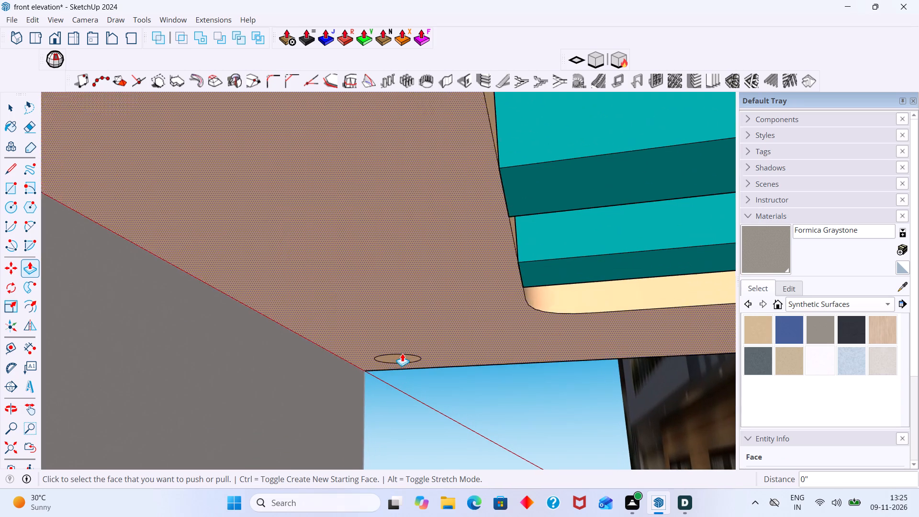
double_click(399, 360)
Recess the remaining three circles along the overhang's far edge up to the grey beam, using the same Push/Pull depth.
scroll(399, 360, "down", 8)
middle_click_drag(548, 364, 364, 347, "shift")
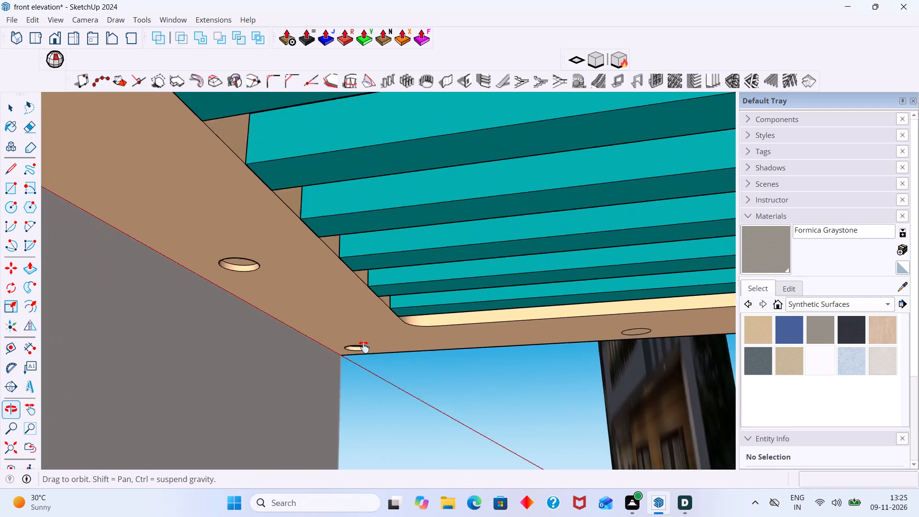
middle_click_drag(364, 347, 278, 347, "shift")
scroll(410, 341, "up", 7)
double_click(388, 317)
scroll(395, 318, "down", 6)
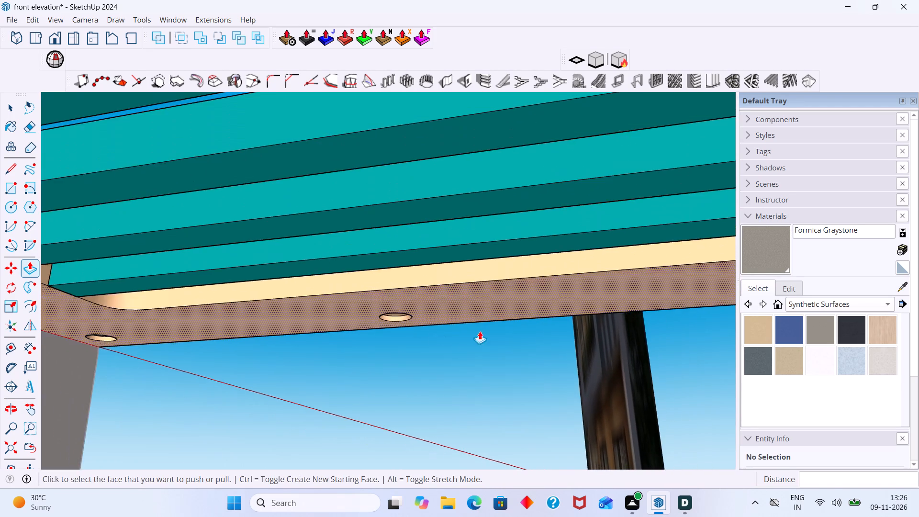
middle_click_drag(482, 329, 270, 334, "shift")
scroll(495, 316, "up", 3)
double_click(536, 290)
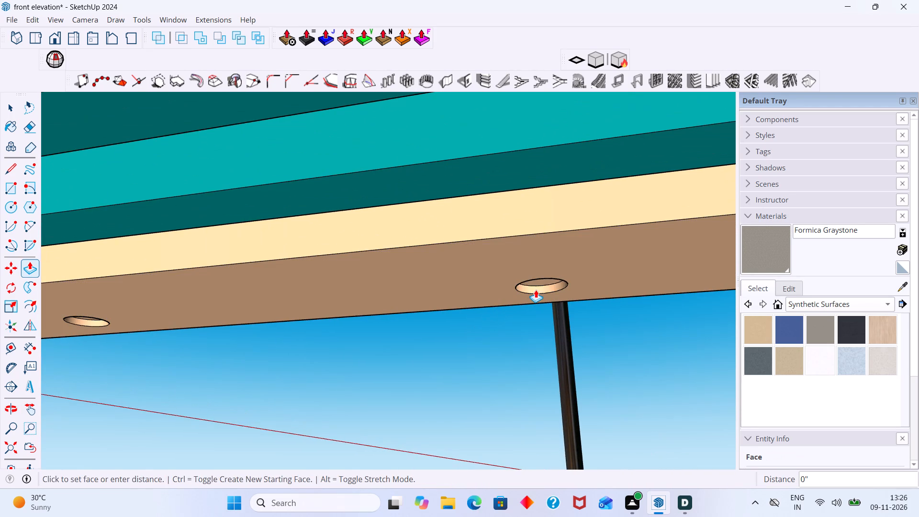
scroll(538, 289, "down", 7)
middle_click_drag(598, 290, 309, 315, "shift")
scroll(514, 310, "up", 3)
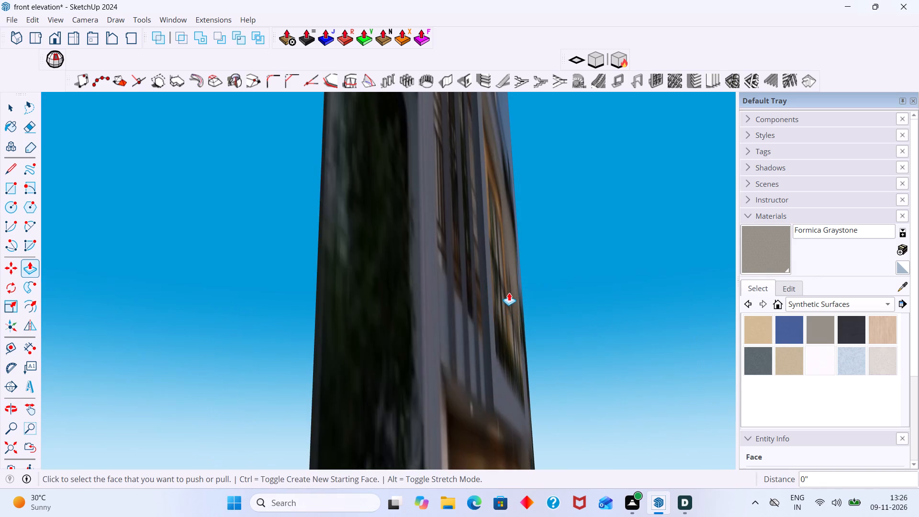
scroll(509, 290, "down", 3)
double_click(508, 236)
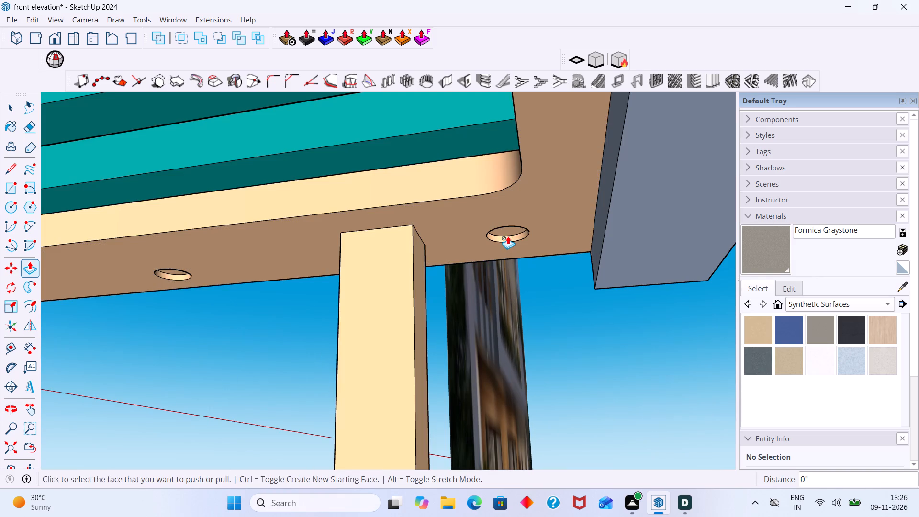
key("space")
Examine the recessed lights and the pergola overhang from below and from above the house.
scroll(522, 257, "down", 20)
scroll(522, 257, "down", 7)
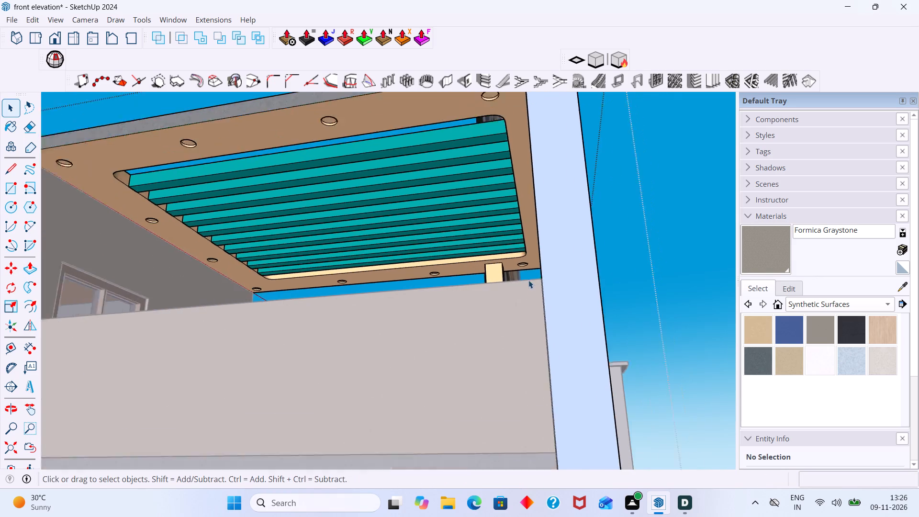
scroll(528, 280, "down", 5)
left_click(635, 166)
middle_click_drag(538, 191, 554, 285)
scroll(451, 257, "up", 2)
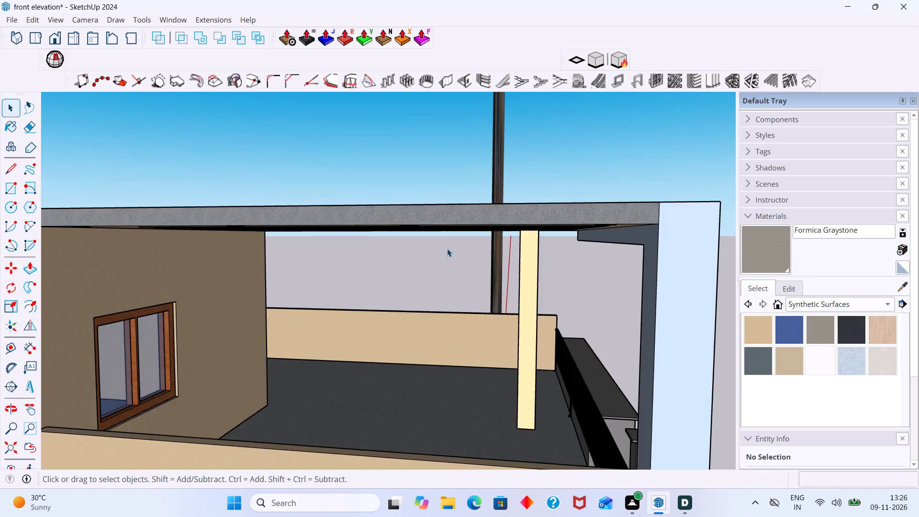
middle_click_drag(452, 251, 459, 289)
scroll(463, 292, "down", 9)
middle_click_drag(545, 320, 457, 339)
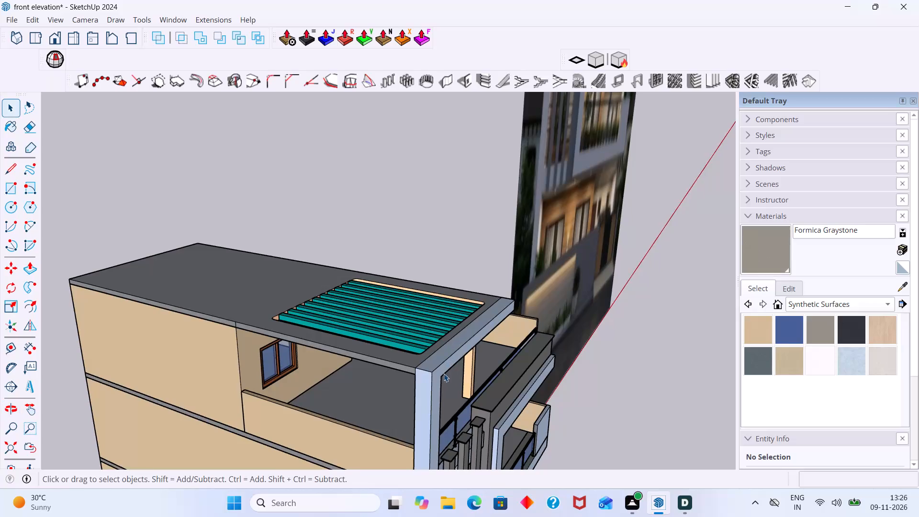
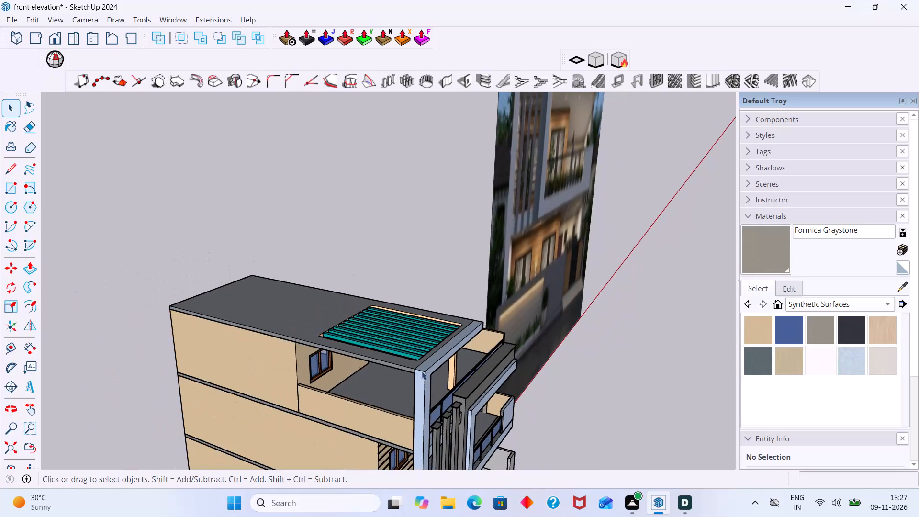
Examine the house model's roof pergola and front facade against the reference elevation image.
scroll(459, 367, "down", 1)
middle_click_drag(458, 366, 330, 363, "shift")
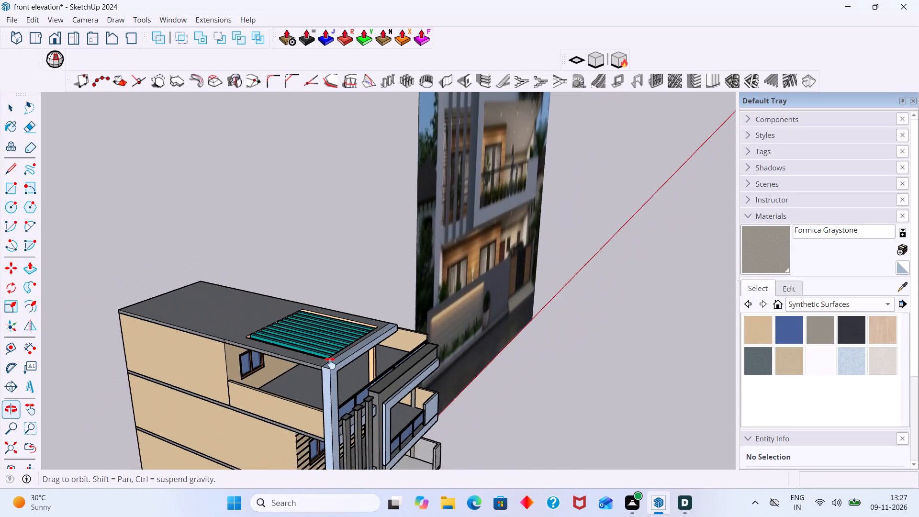
middle_click_drag(330, 363, 328, 363, "shift")
scroll(394, 359, "down", 4)
middle_click_drag(430, 364, 303, 358)
scroll(363, 353, "up", 6)
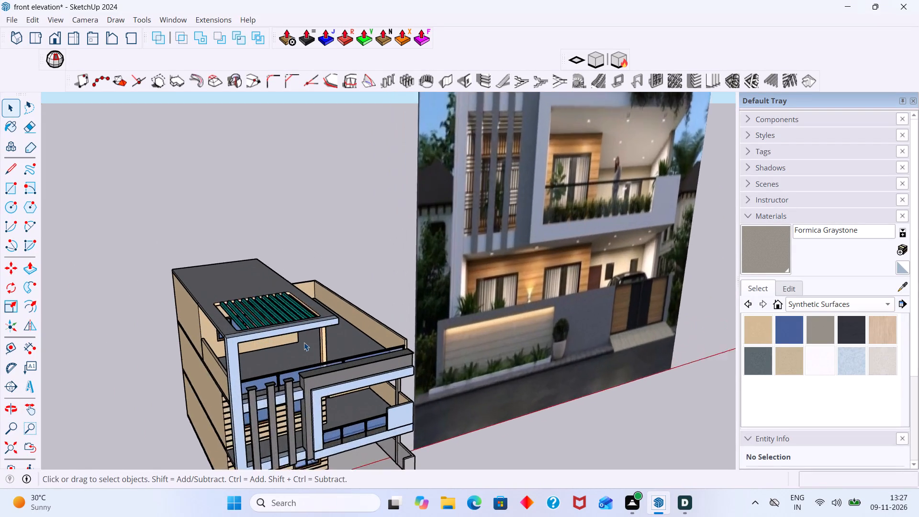
scroll(304, 342, "up", 1)
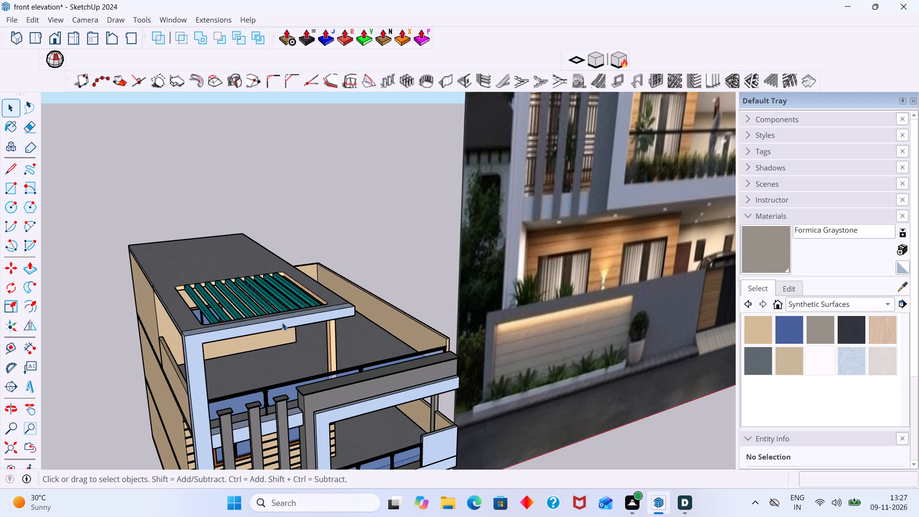
scroll(283, 310, "down", 3)
middle_click_drag(291, 313, 224, 323, "shift")
scroll(242, 325, "down", 6)
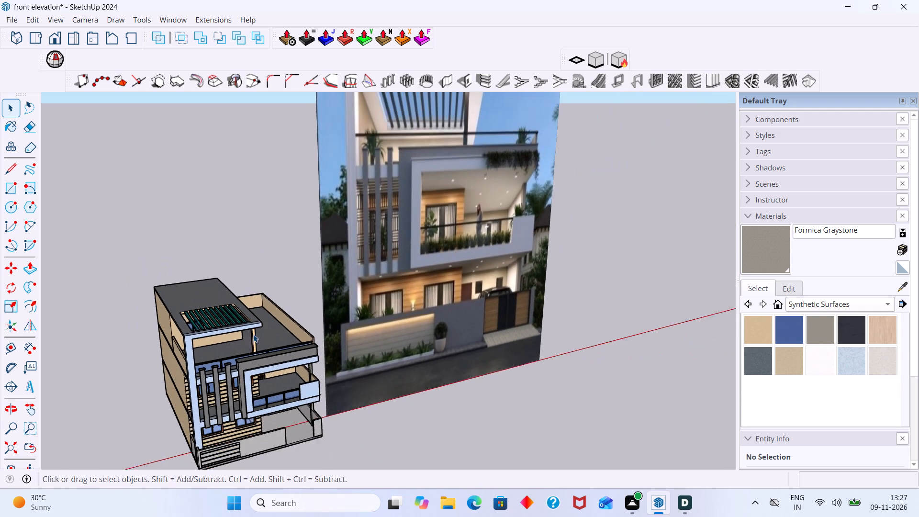
scroll(253, 334, "down", 1)
scroll(262, 333, "up", 2)
middle_click_drag(244, 340, 215, 348)
scroll(284, 337, "down", 2)
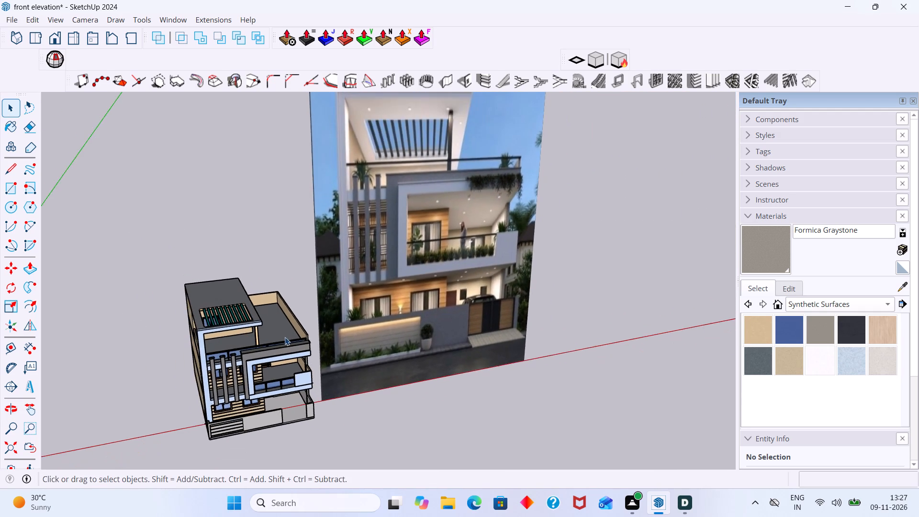
Paint the first roof pergola slat with Wood Cherry Original from the Wood materials.
scroll(220, 330, "up", 20)
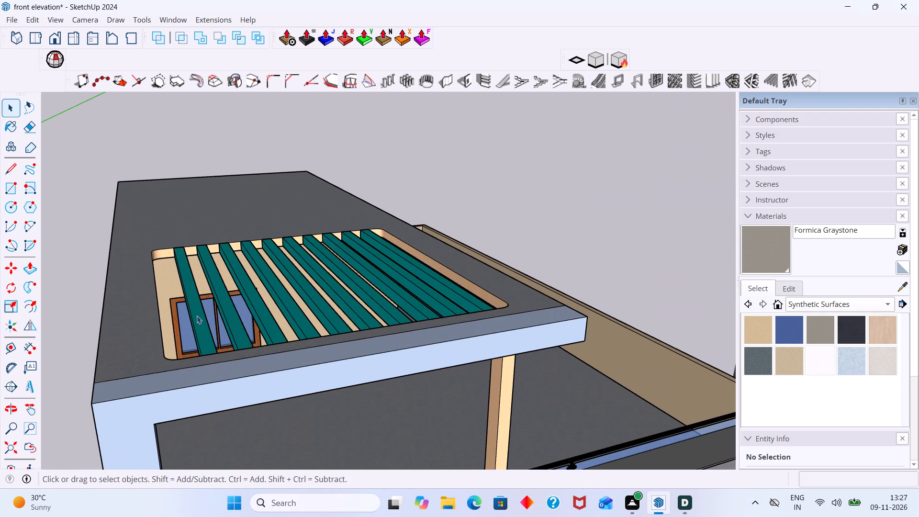
left_click(197, 315)
triple_click(197, 315)
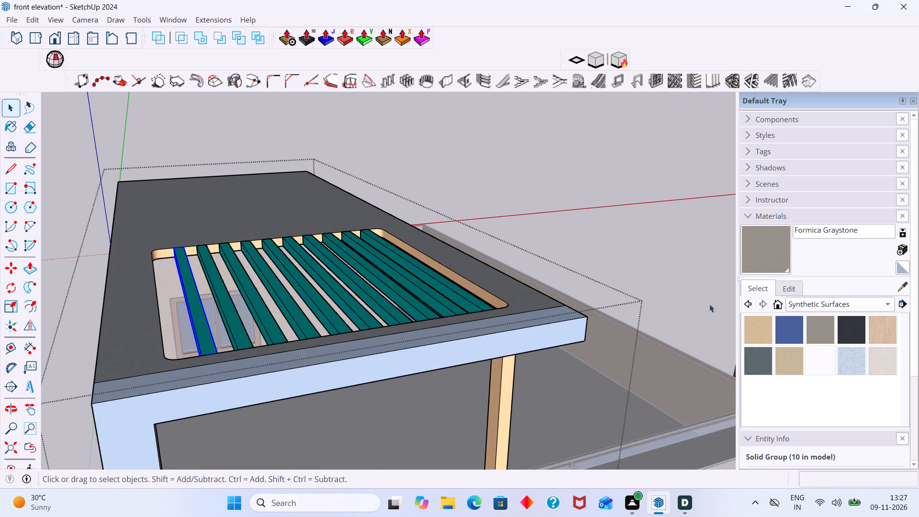
left_click(884, 304)
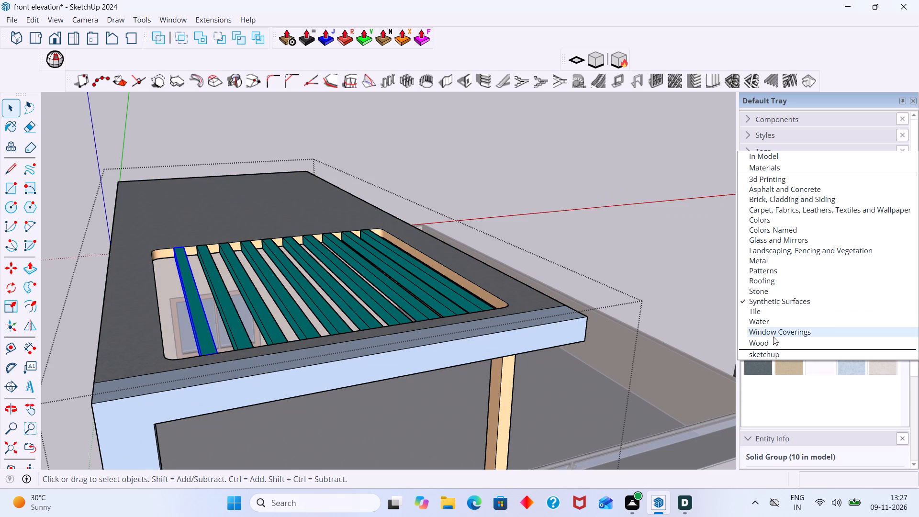
left_click(773, 336)
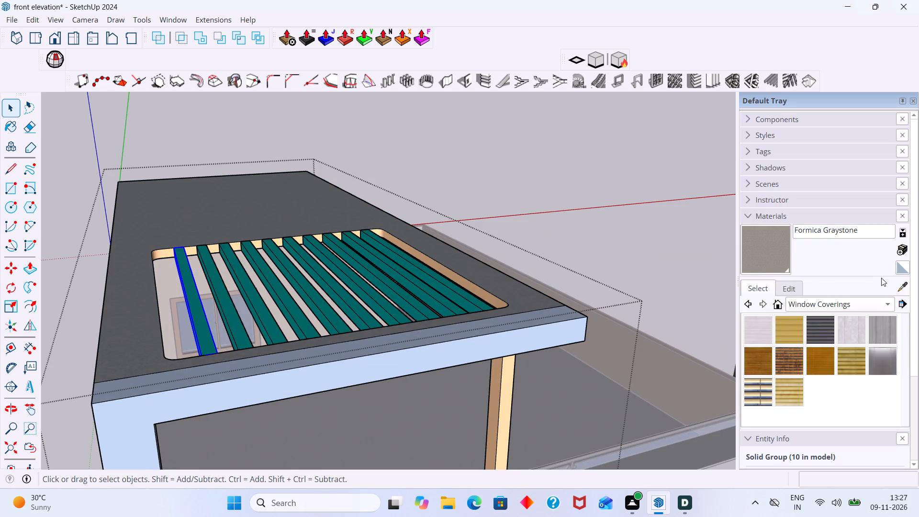
left_click(889, 300)
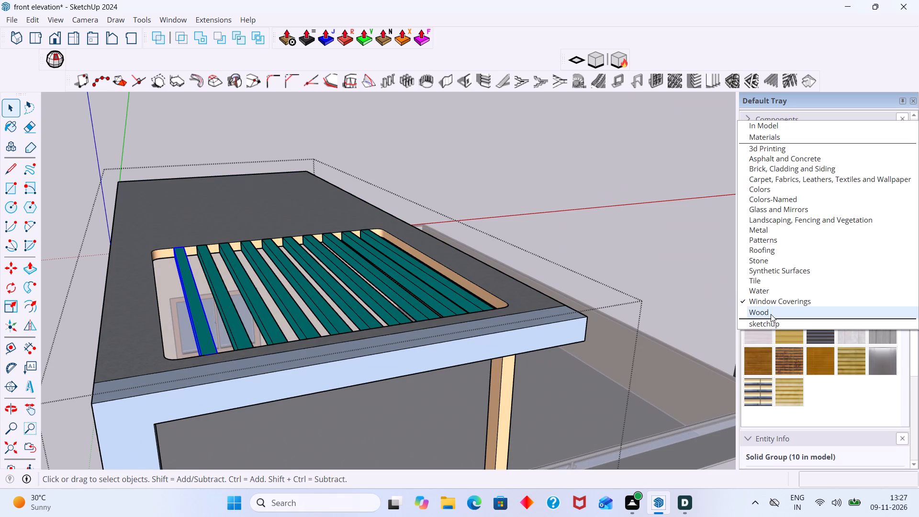
left_click(771, 314)
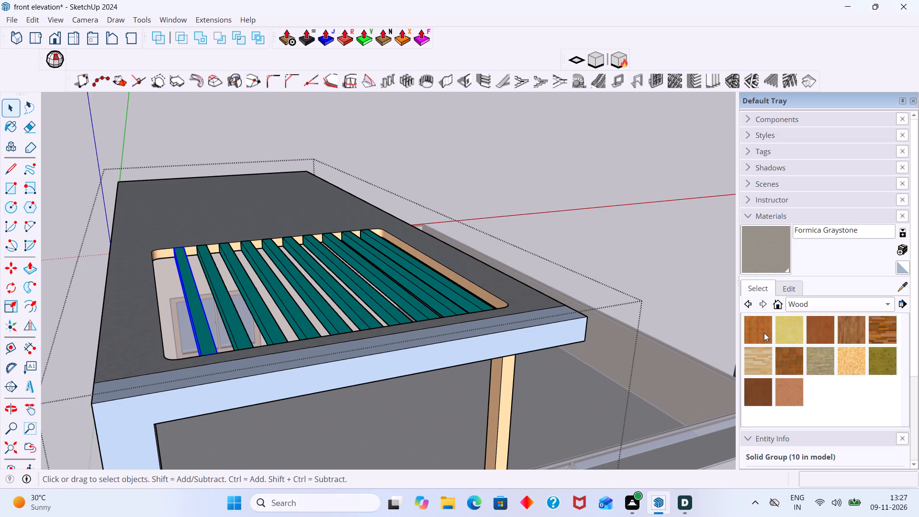
left_click(825, 333)
scroll(247, 358, "up", 3)
left_click(190, 330)
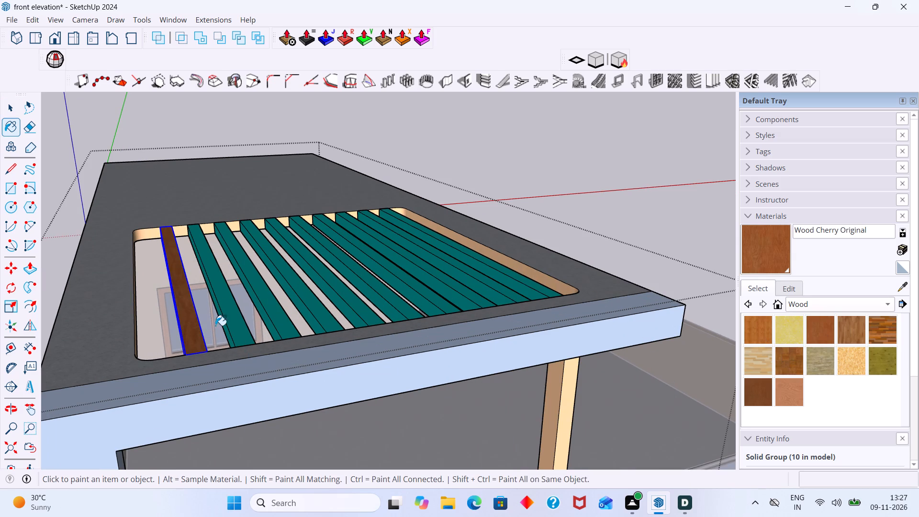
Paint the remaining nine roof pergola slats with Wood Cherry Original.
left_click(229, 319)
left_click(265, 306)
left_click(307, 296)
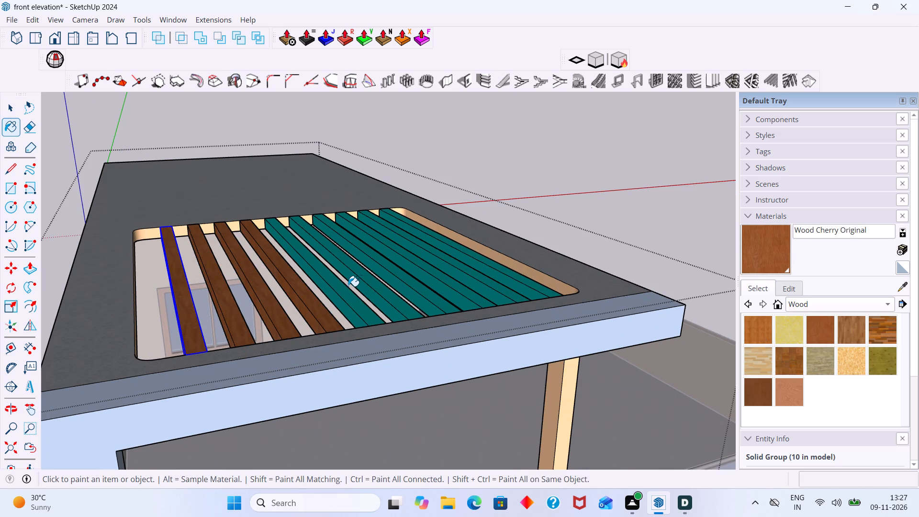
left_click(346, 291)
left_click(367, 287)
left_click(392, 273)
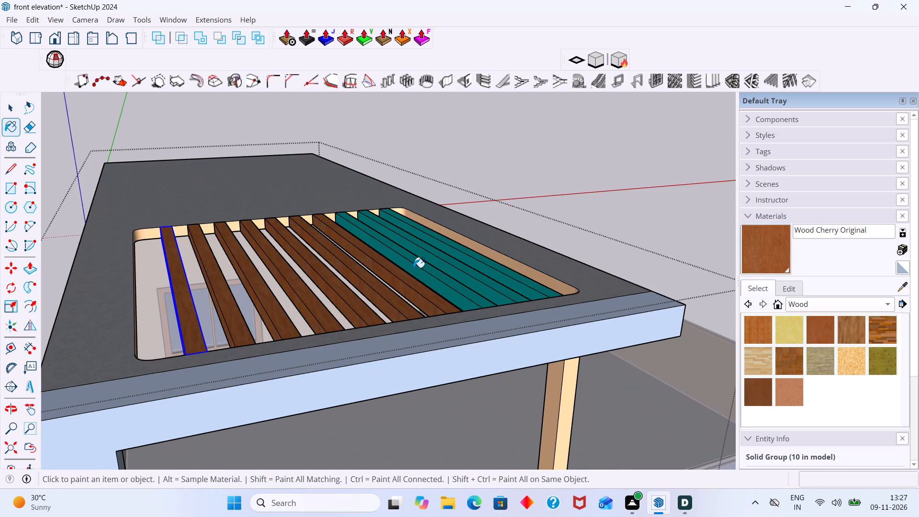
left_click(414, 268)
left_click(433, 259)
left_click(448, 248)
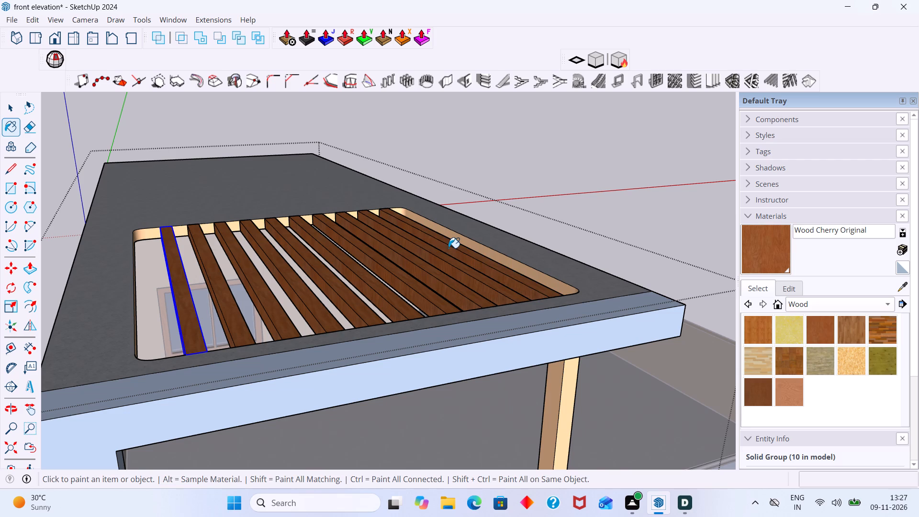
key("space")
left_click(532, 186)
Examine the front facade and balcony ceiling from below against the reference elevation image.
scroll(526, 195, "down", 7)
middle_click_drag(497, 249, 389, 145)
scroll(400, 163, "down", 10)
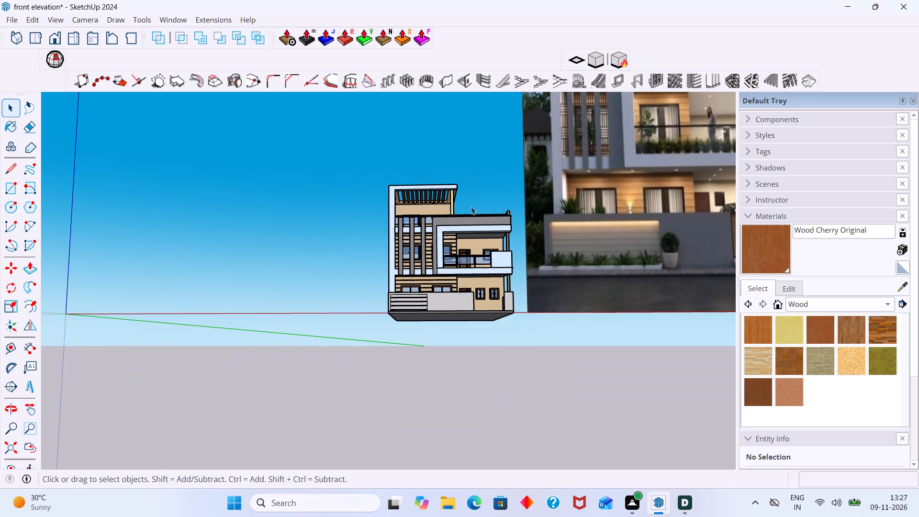
middle_click_drag(466, 212, 438, 251, "shift")
middle_click_drag(484, 243, 462, 291)
scroll(519, 271, "down", 2)
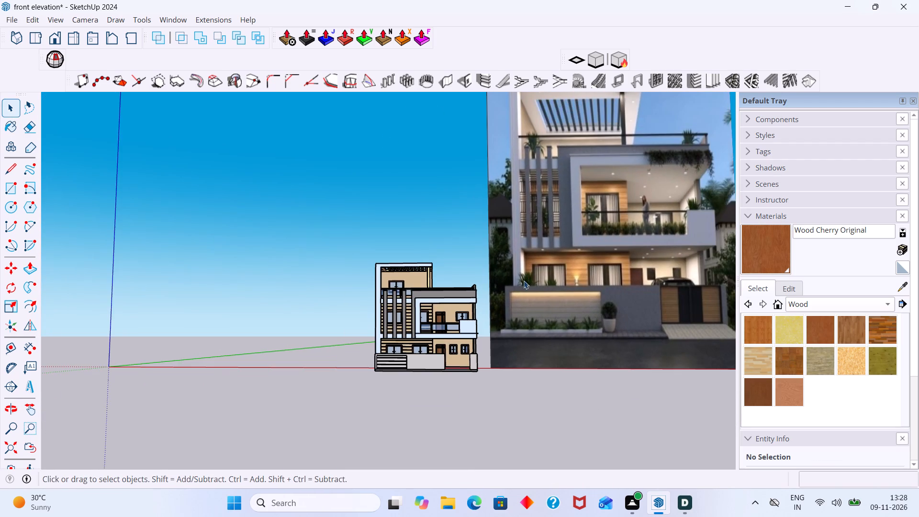
middle_click_drag(524, 281, 526, 228)
scroll(606, 185, "up", 8)
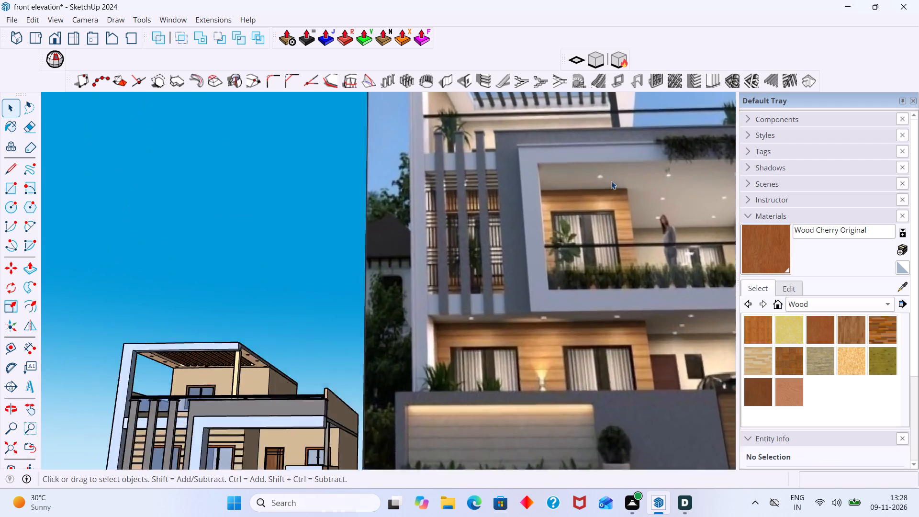
middle_click_drag(672, 186, 534, 188, "shift")
scroll(535, 188, "up", 1, "shift")
scroll(547, 249, "down", 5)
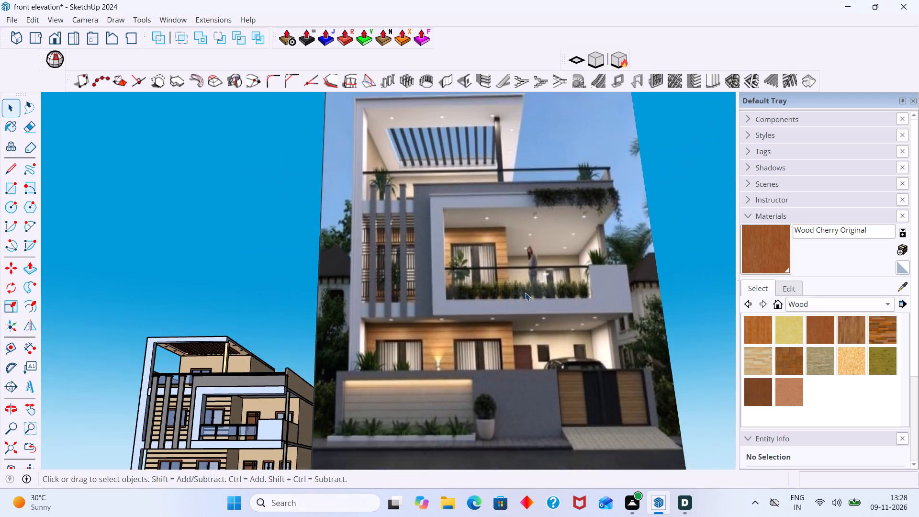
scroll(525, 292, "down", 3)
middle_click_drag(494, 323, 498, 306, "shift")
middle_click_drag(371, 359, 368, 286)
scroll(246, 384, "up", 6)
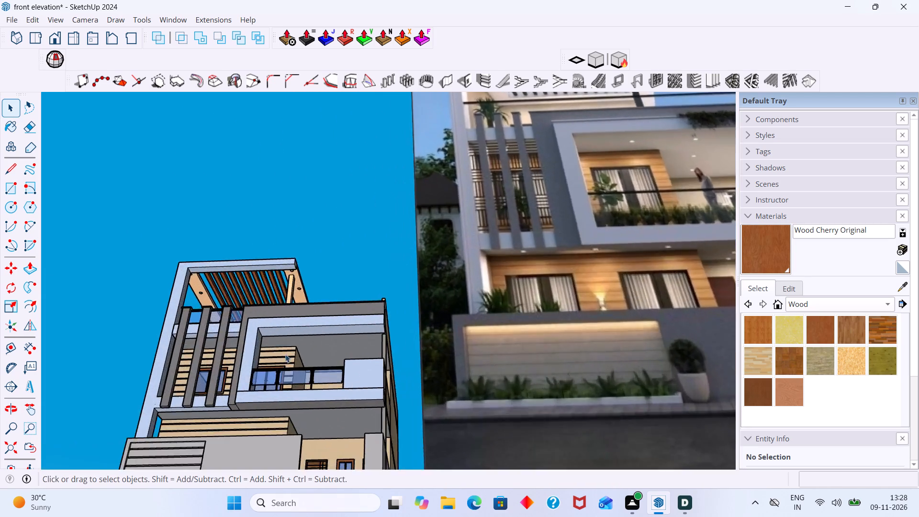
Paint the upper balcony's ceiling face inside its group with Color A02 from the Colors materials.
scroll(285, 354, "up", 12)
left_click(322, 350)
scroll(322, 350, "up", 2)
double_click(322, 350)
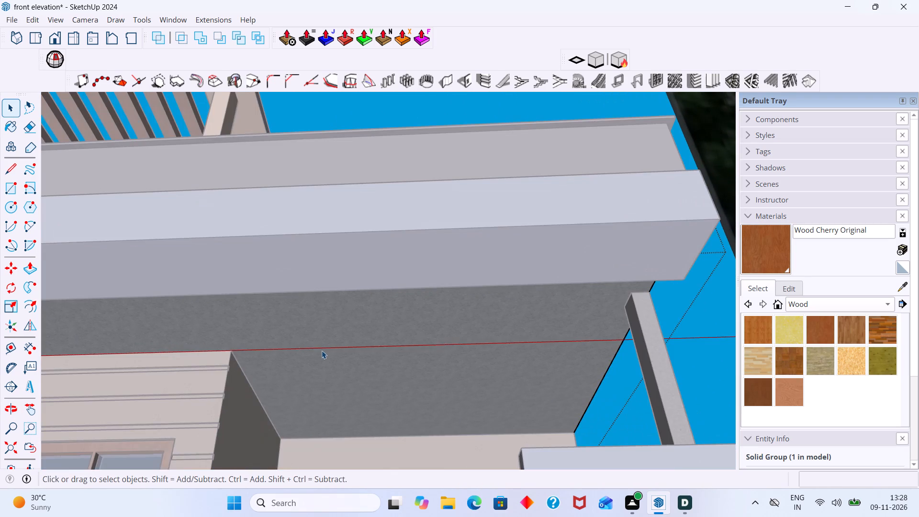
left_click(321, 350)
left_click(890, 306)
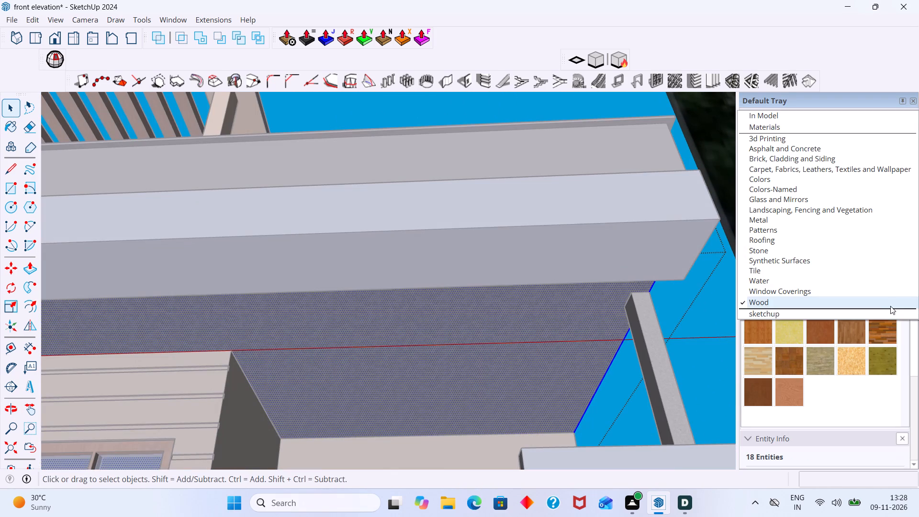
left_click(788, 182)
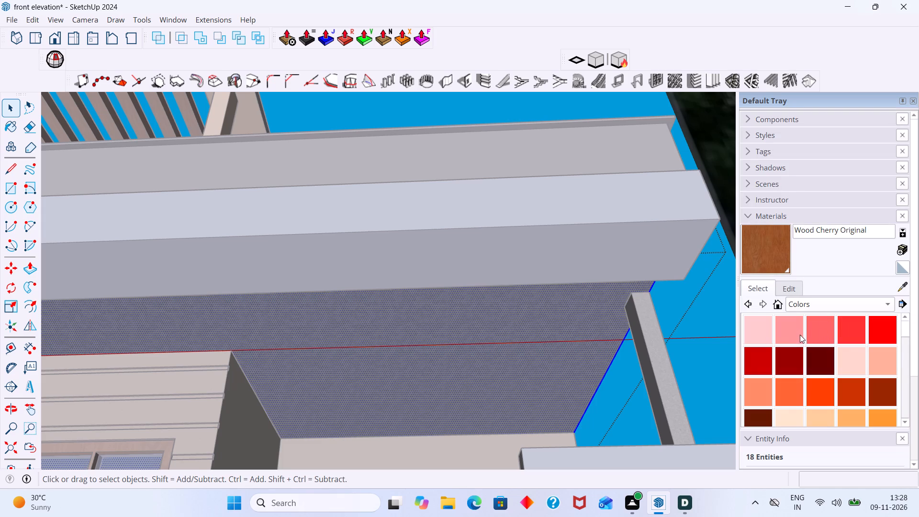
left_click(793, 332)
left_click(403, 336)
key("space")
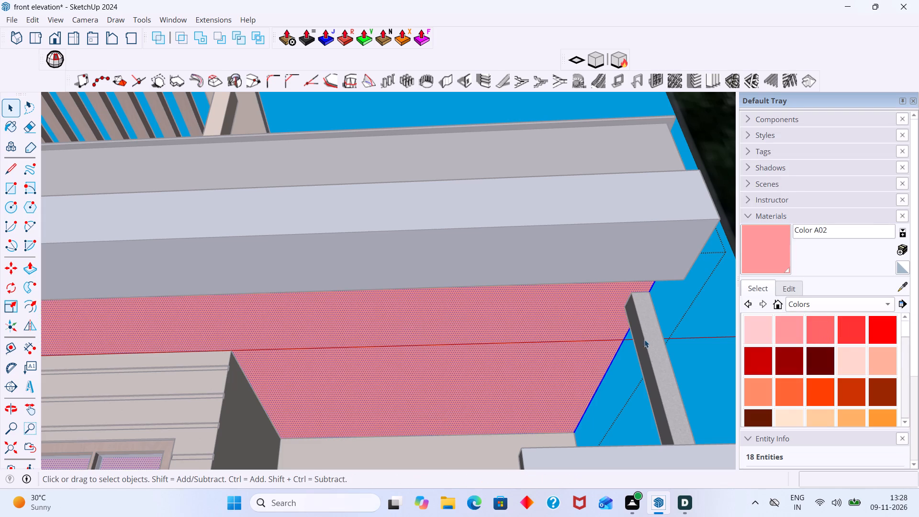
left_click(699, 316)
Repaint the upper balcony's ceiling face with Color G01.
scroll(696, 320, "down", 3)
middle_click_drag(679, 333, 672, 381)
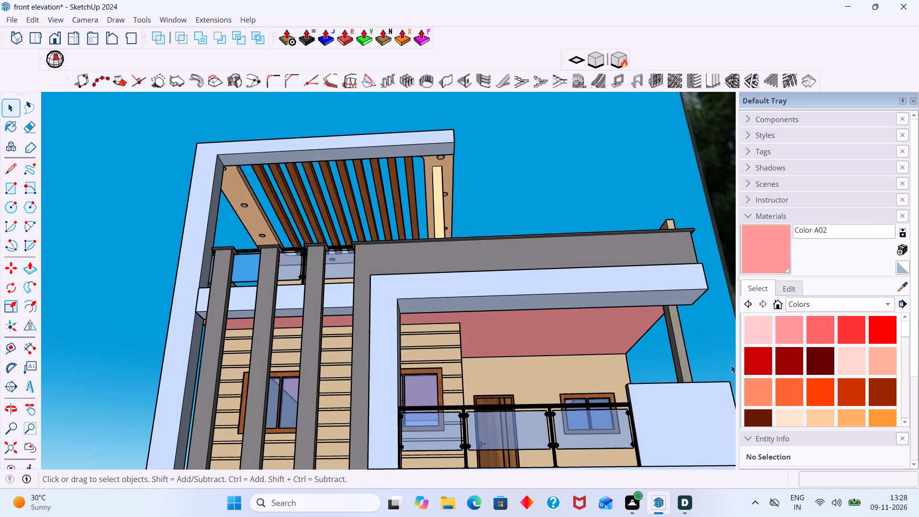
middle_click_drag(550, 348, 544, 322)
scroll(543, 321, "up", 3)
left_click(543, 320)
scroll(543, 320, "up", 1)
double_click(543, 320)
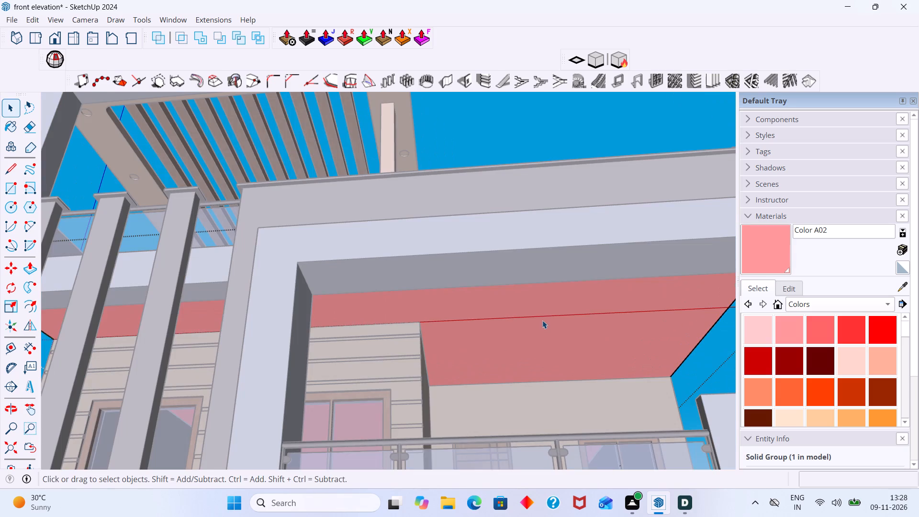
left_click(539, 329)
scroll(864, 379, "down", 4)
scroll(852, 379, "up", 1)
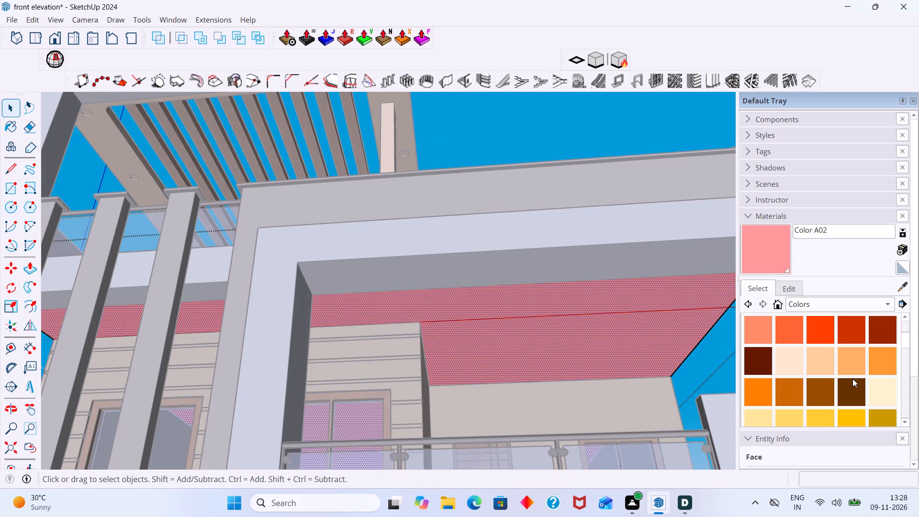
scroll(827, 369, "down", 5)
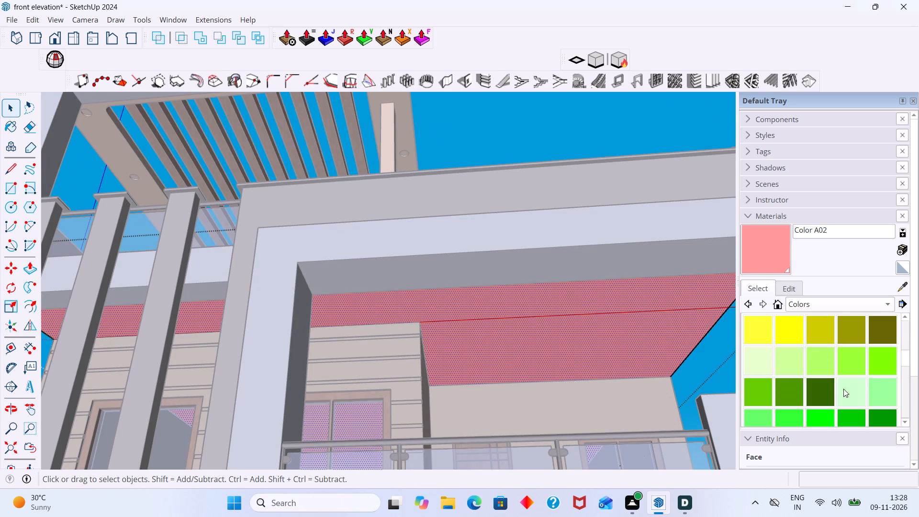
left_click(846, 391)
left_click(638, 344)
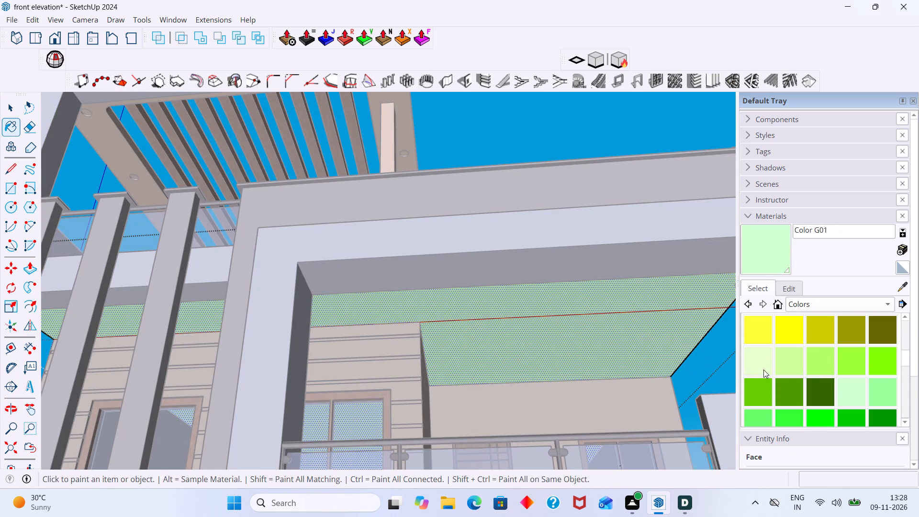
Repaint the upper balcony's ceiling face with Color I01 and leave the group.
scroll(842, 393, "down", 3)
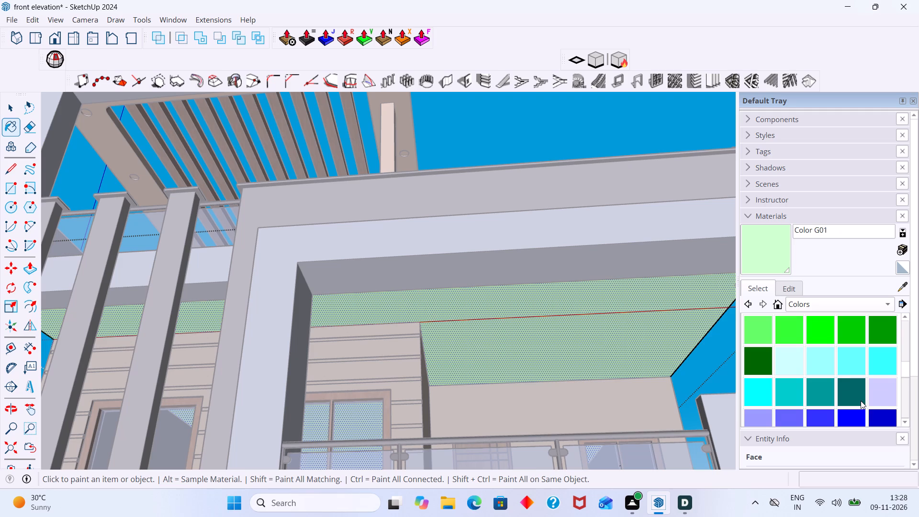
left_click(883, 398)
left_click(623, 340)
key("space")
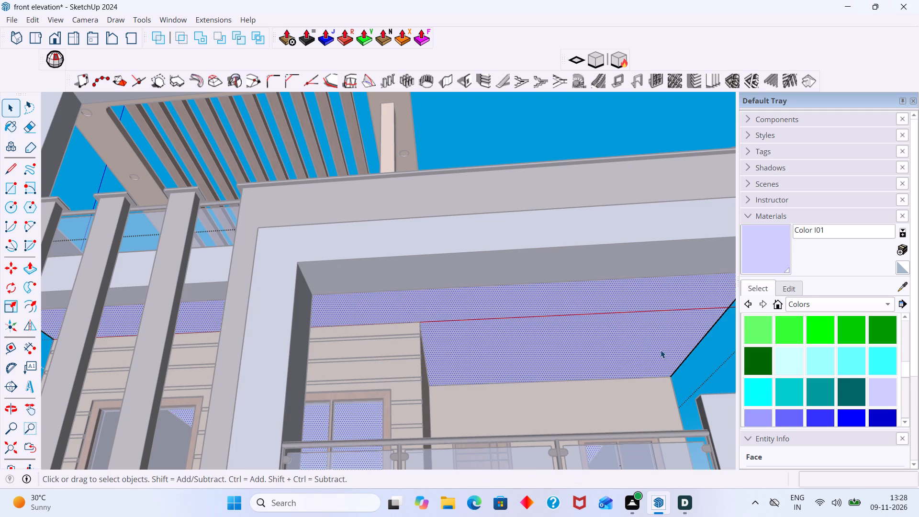
scroll(656, 350, "down", 7)
middle_click_drag(648, 363, 629, 418)
left_click(633, 258)
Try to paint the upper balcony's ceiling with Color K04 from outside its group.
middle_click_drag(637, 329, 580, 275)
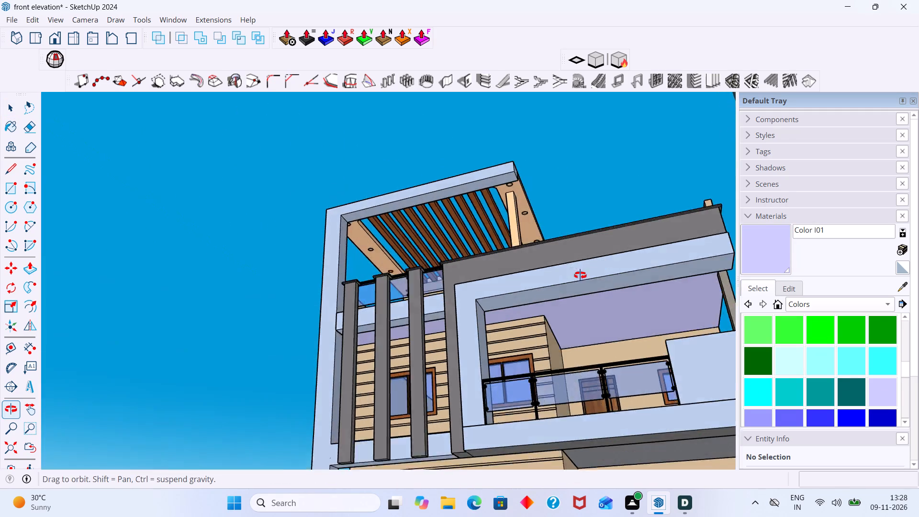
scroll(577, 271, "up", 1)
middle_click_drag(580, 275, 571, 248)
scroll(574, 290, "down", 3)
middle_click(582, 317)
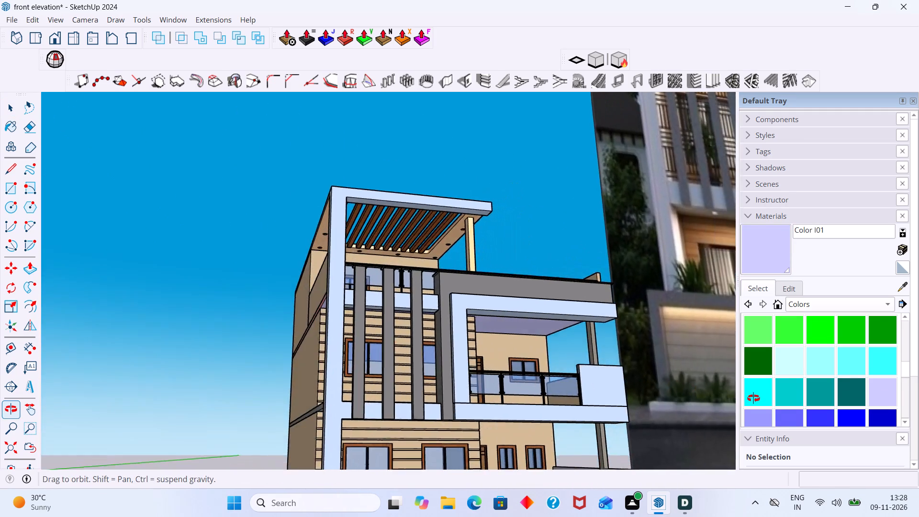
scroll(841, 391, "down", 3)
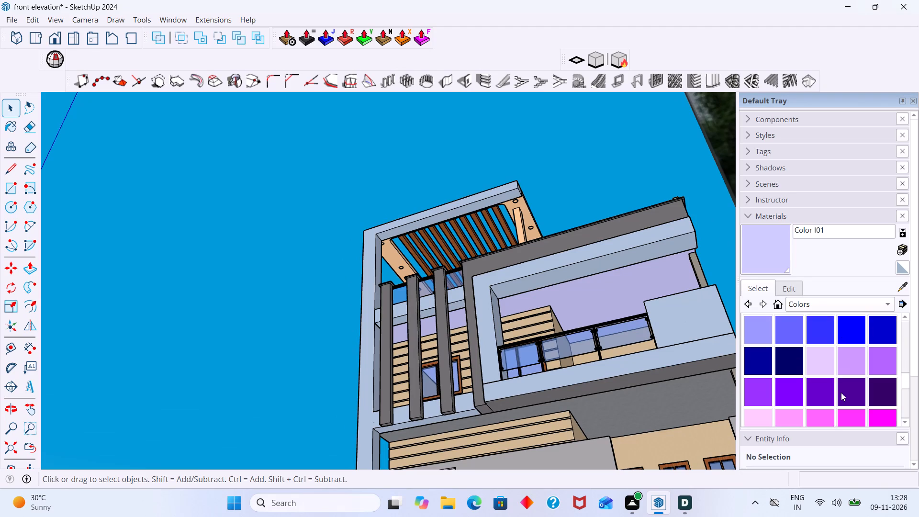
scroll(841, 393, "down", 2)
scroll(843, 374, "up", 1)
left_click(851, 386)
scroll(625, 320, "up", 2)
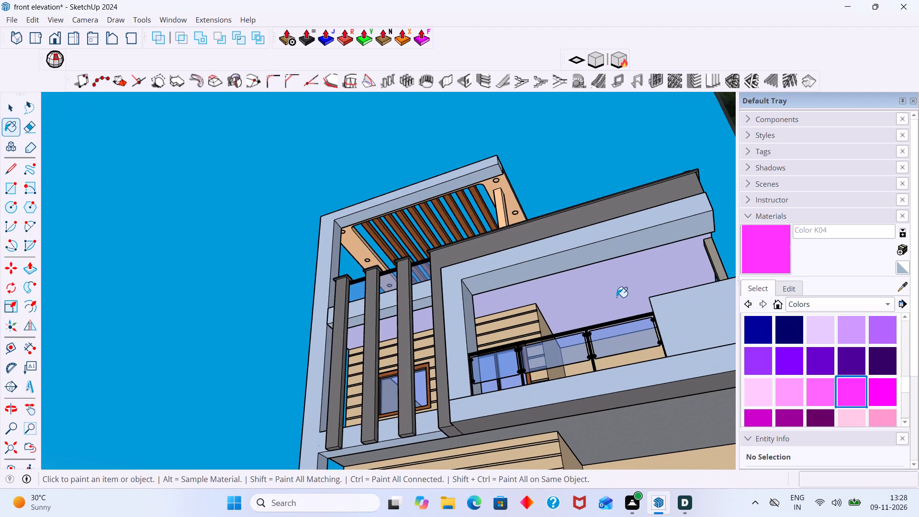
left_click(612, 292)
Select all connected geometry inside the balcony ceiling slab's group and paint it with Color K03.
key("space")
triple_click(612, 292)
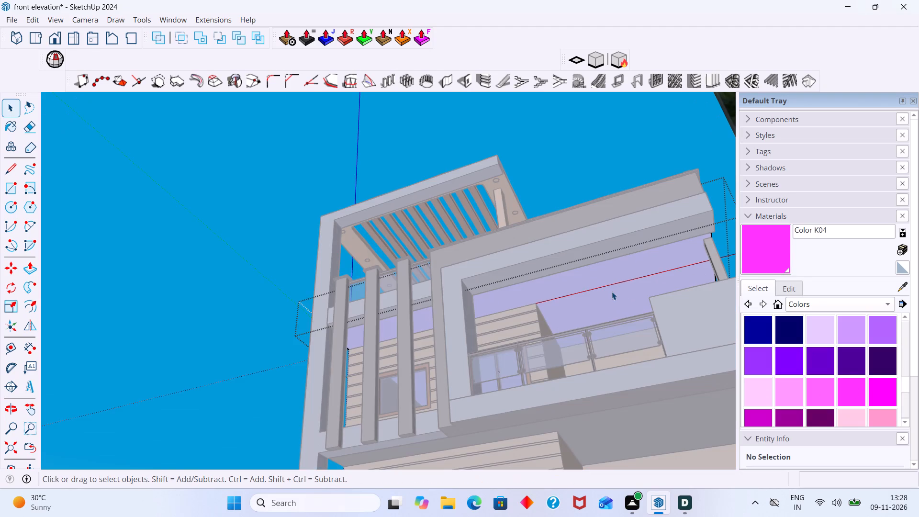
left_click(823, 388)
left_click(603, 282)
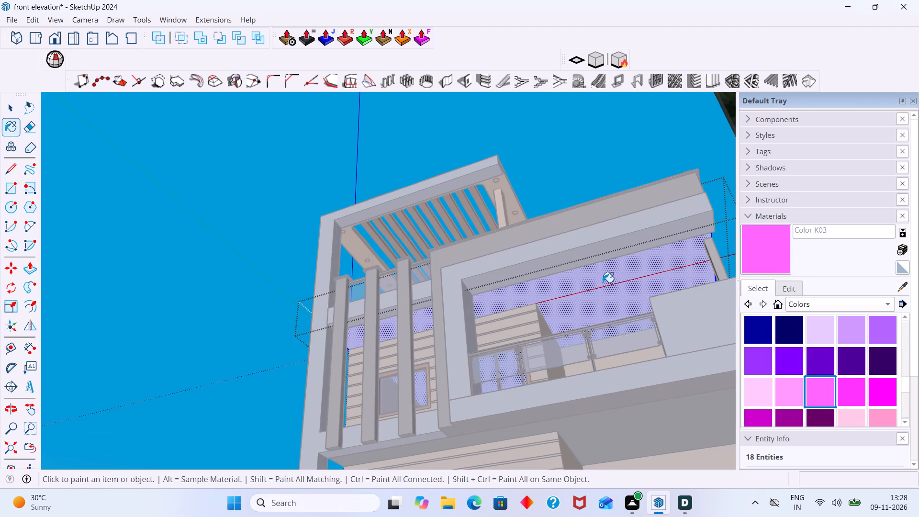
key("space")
Repaint all the selected geometry of the balcony ceiling slab with Color A03 and leave the group.
scroll(813, 368, "up", 11)
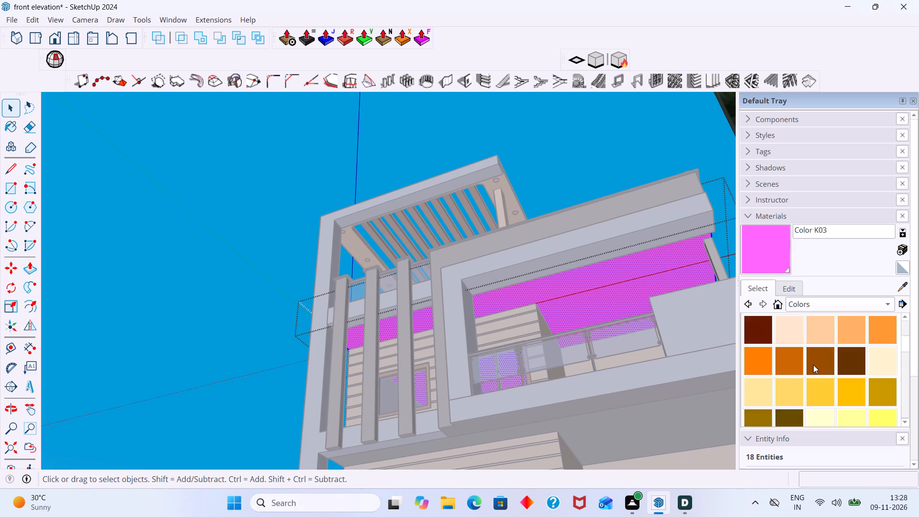
scroll(813, 365, "up", 4)
left_click(822, 339)
scroll(661, 324, "up", 3)
left_click(608, 286)
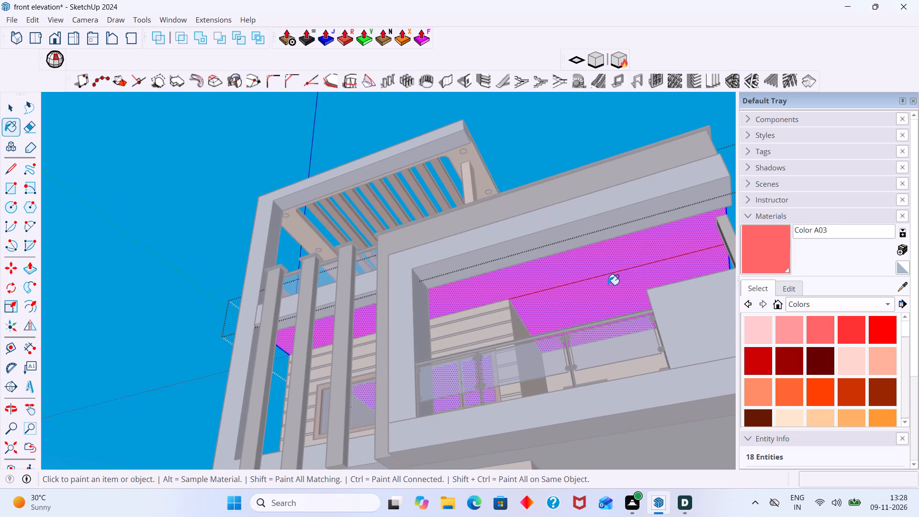
key("space")
left_click(724, 136)
Examine the painted balcony ceiling from below and compare the front facade with the reference elevation image.
scroll(647, 251, "down", 2)
middle_click_drag(632, 298, 628, 391)
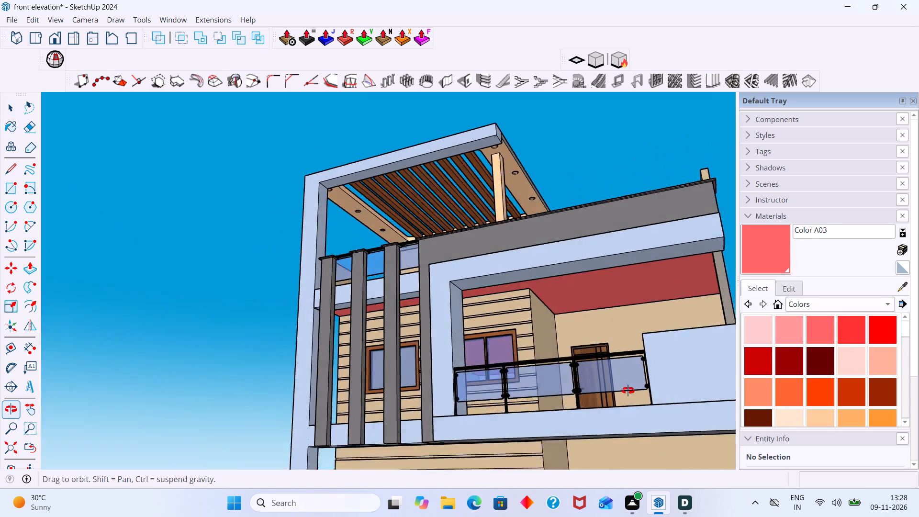
middle_click_drag(628, 391, 628, 394)
middle_click_drag(609, 362, 742, 296)
scroll(617, 304, "up", 5)
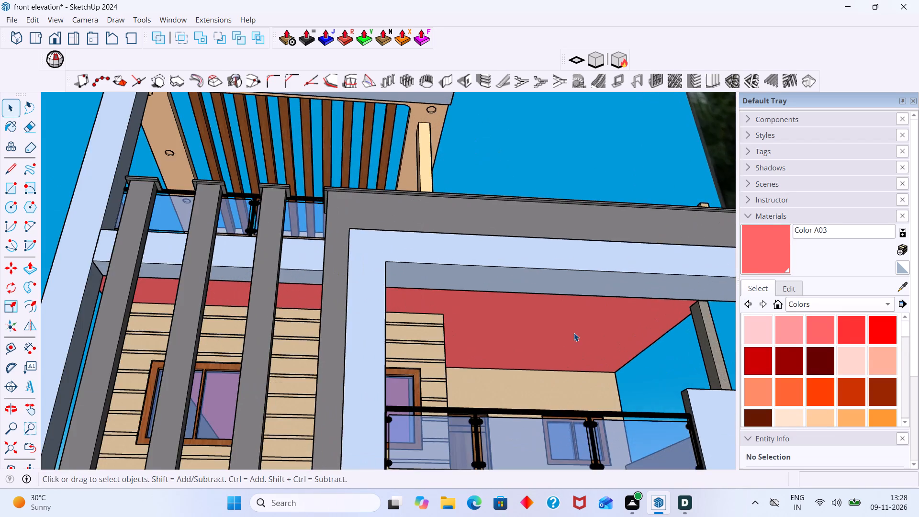
middle_click_drag(574, 333, 561, 277)
scroll(561, 281, "up", 3)
scroll(584, 281, "down", 16)
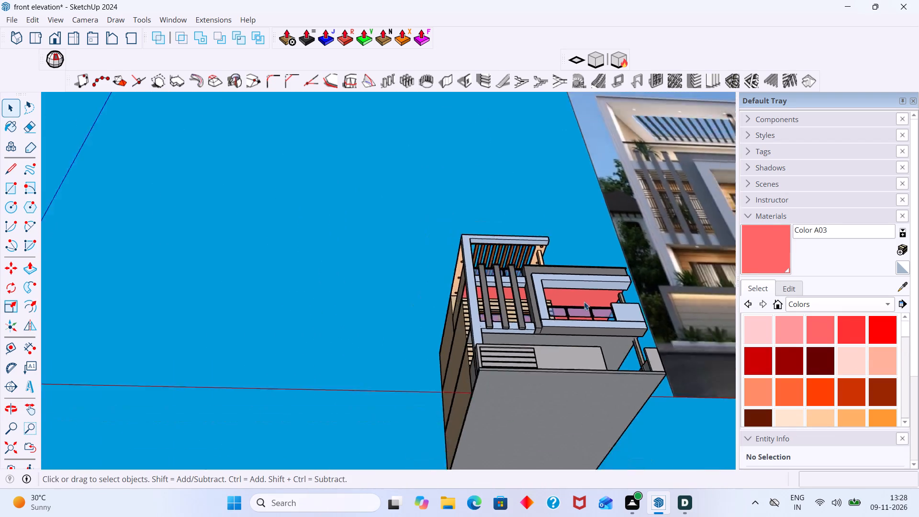
scroll(584, 302, "down", 6)
middle_click_drag(582, 303, 570, 351)
scroll(567, 349, "down", 2)
middle_click_drag(565, 345, 410, 387)
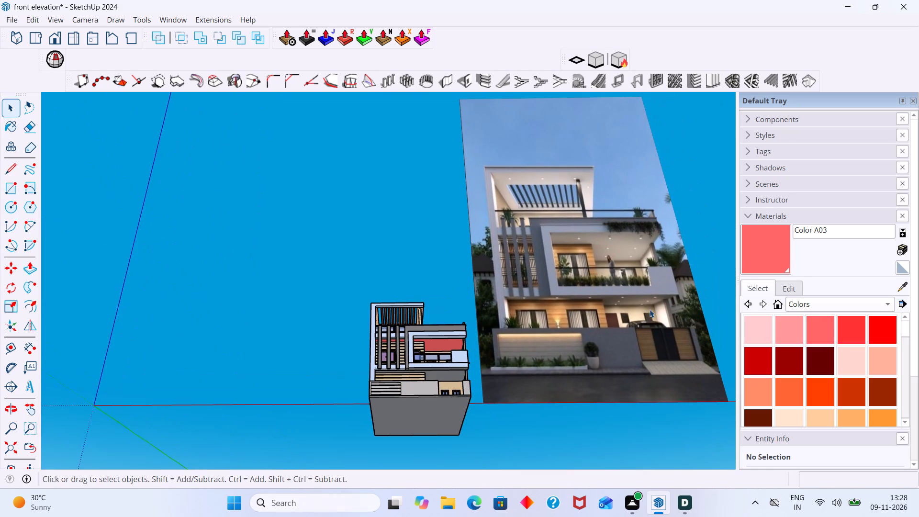
scroll(541, 339, "up", 1)
middle_click_drag(541, 339, 522, 331)
scroll(449, 336, "up", 12)
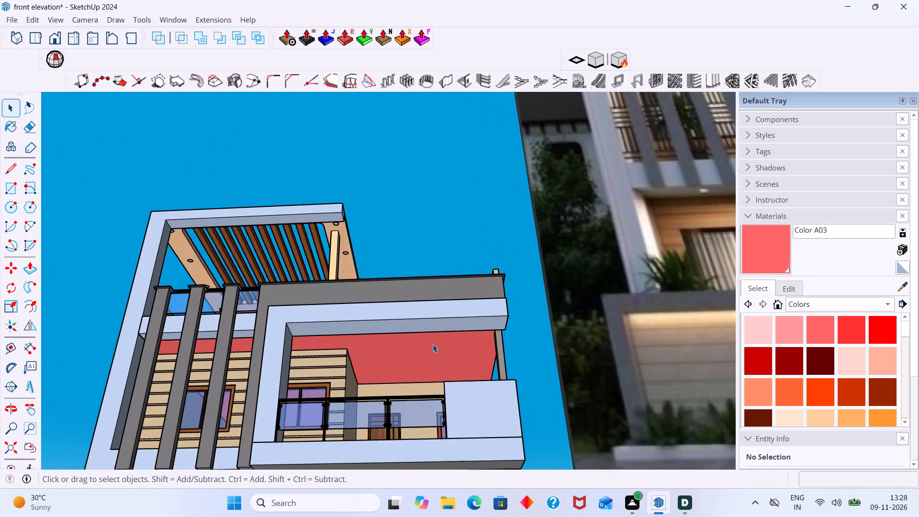
middle_click_drag(433, 344, 459, 333)
scroll(415, 340, "up", 5)
middle_click_drag(416, 341, 423, 307)
scroll(427, 316, "down", 4)
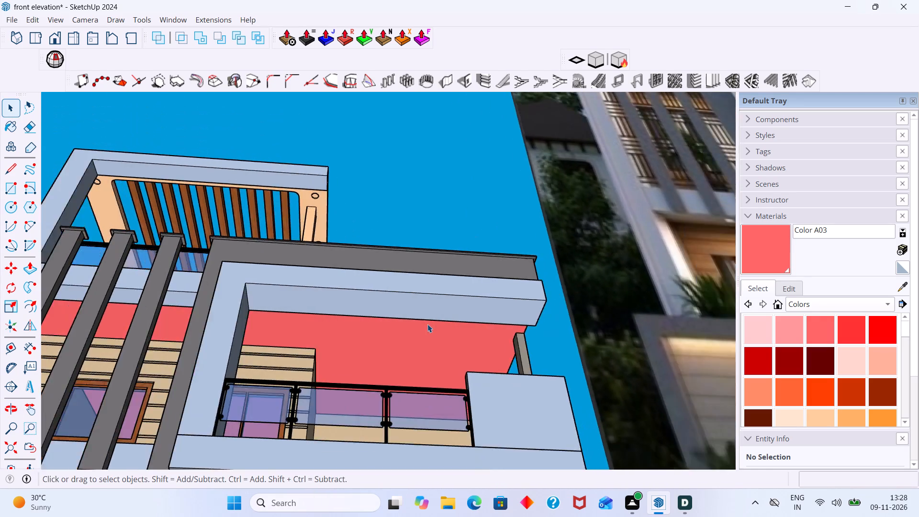
scroll(427, 324, "down", 12)
middle_click_drag(434, 322, 407, 325)
middle_click_drag(394, 324, 393, 303)
scroll(363, 326, "up", 6)
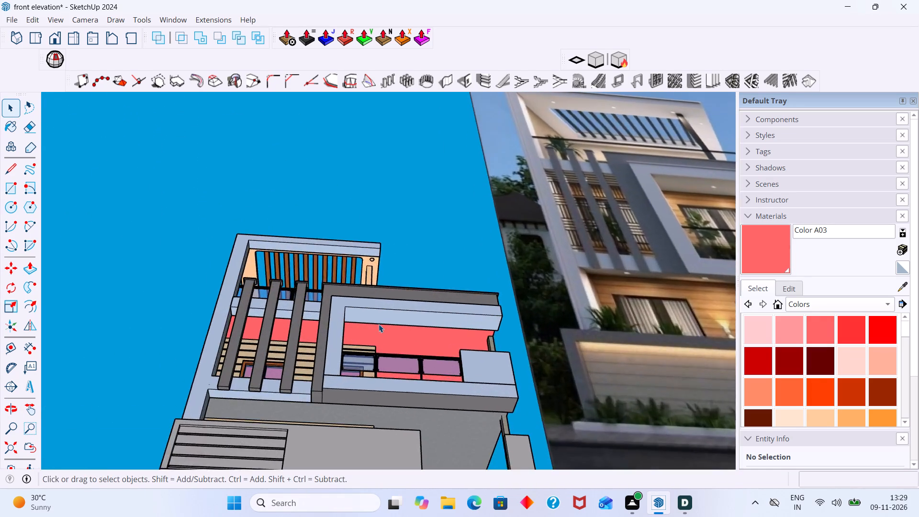
scroll(379, 324, "up", 10)
middle_click_drag(378, 324, 393, 378)
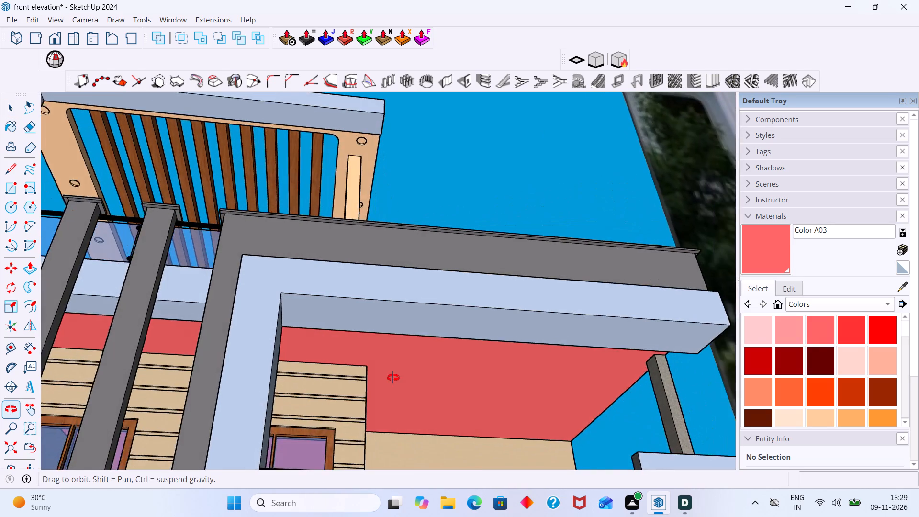
middle_click_drag(393, 378, 393, 377)
scroll(395, 349, "up", 2)
Isolate the upper balcony's ceiling slab group by hiding the rest of the model.
left_click(396, 349)
scroll(416, 354, "down", 8)
middle_click_drag(438, 363, 507, 510)
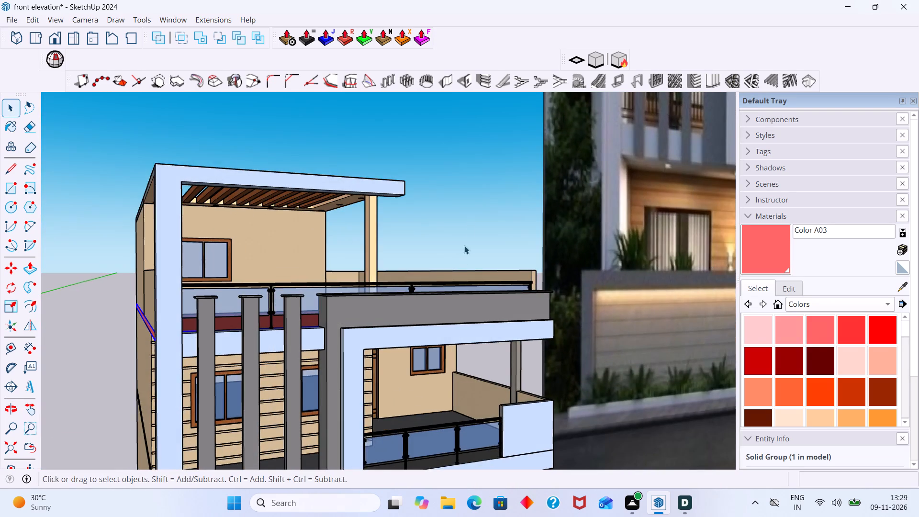
scroll(417, 237, "down", 3)
middle_click_drag(371, 284, 478, 316)
scroll(212, 321, "up", 1)
scroll(278, 306, "up", 3)
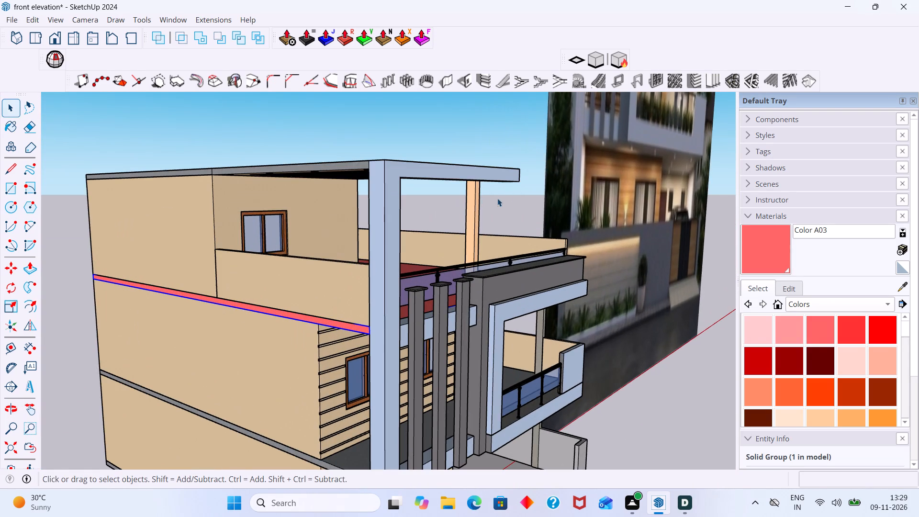
left_click(497, 198)
scroll(323, 294, "up", 6)
left_click(336, 335)
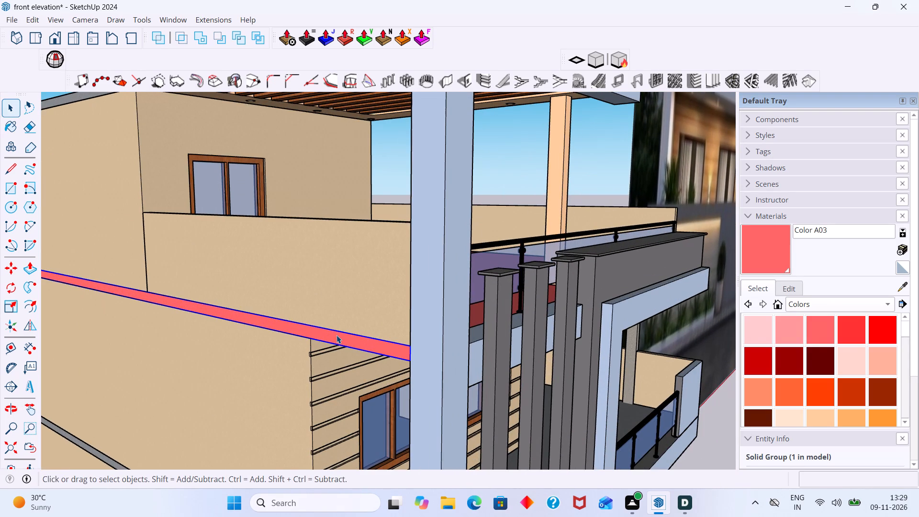
right_click(336, 335)
left_click(376, 345)
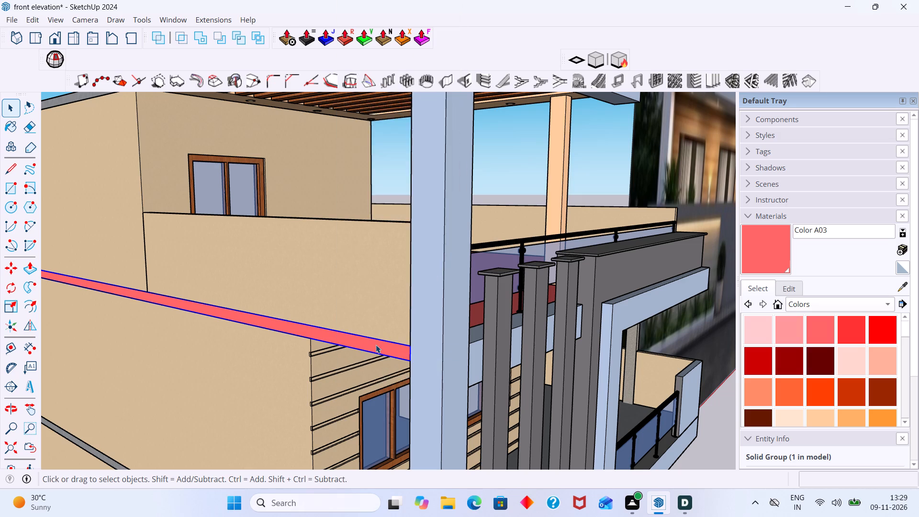
Paint the slab's top face inside its group with Blacktop Old 02 from the Asphalt and Concrete materials.
middle_click_drag(475, 372, 467, 353)
scroll(428, 301, "up", 2)
middle_click_drag(426, 299, 382, 390)
scroll(394, 258, "up", 1)
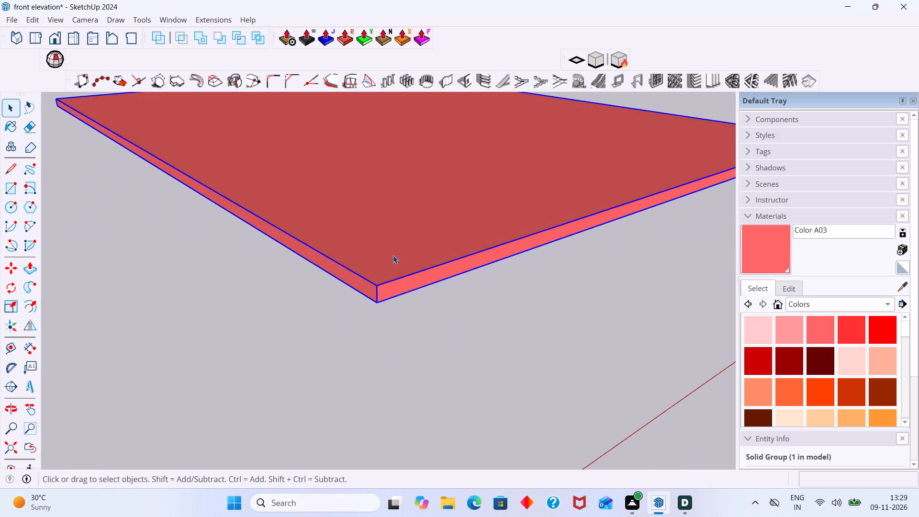
double_click(393, 255)
left_click(392, 259)
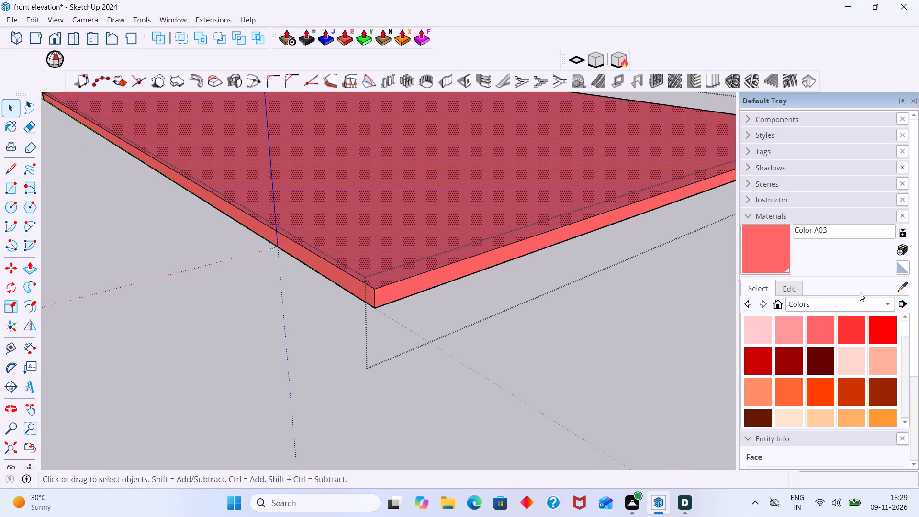
left_click(882, 305)
left_click(798, 274)
left_click(849, 326)
left_click(475, 227)
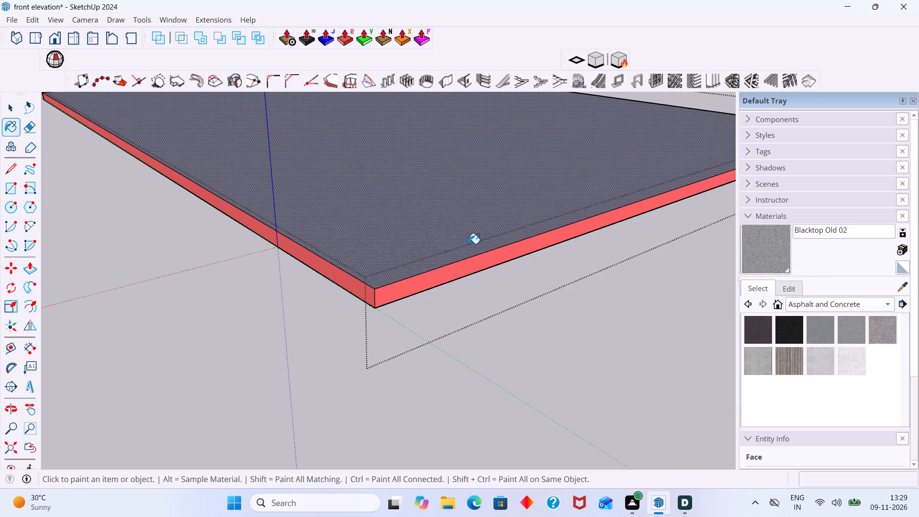
Paint two adjoining side faces of the slab with Blacktop Old 02.
scroll(347, 280, "up", 6)
left_click(345, 280)
scroll(351, 282, "down", 5)
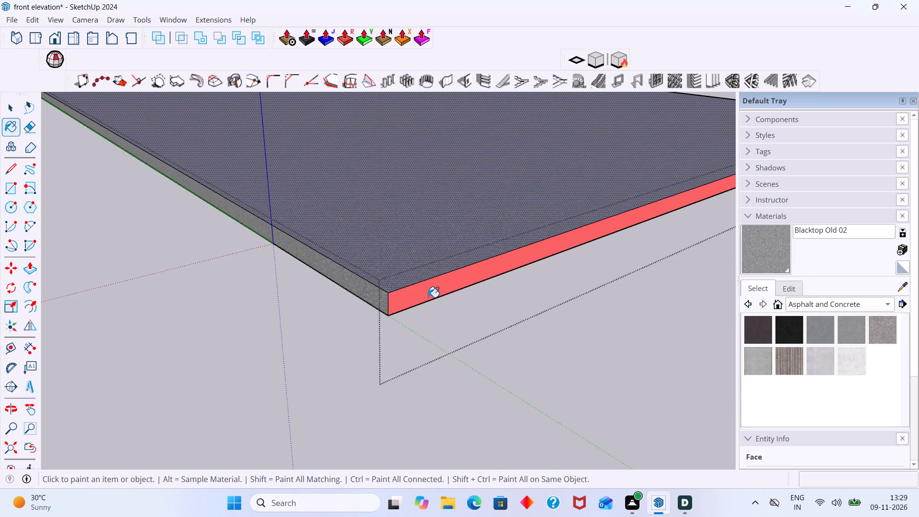
scroll(429, 297, "up", 3)
left_click(428, 297)
Paint the slab's remaining two side faces with Blacktop Old 02.
scroll(427, 297, "down", 4)
middle_click_drag(440, 306, 398, 317)
scroll(403, 313, "down", 9)
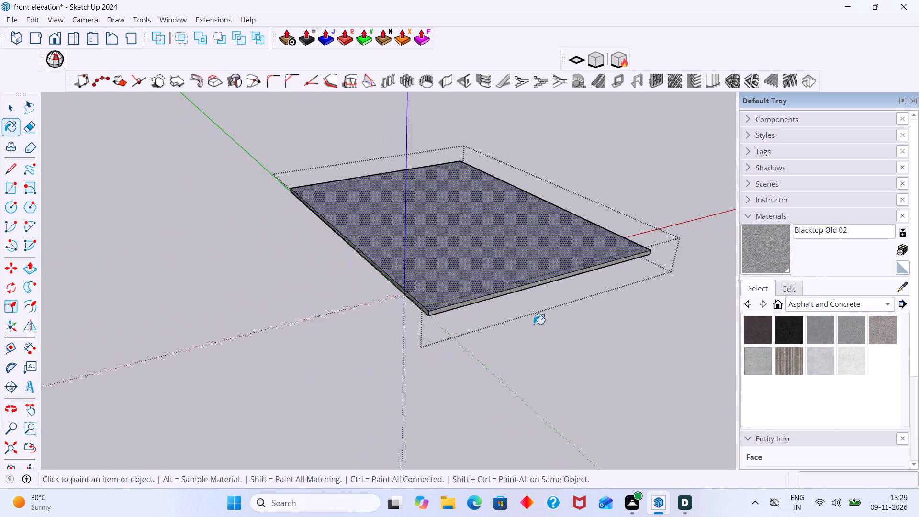
scroll(534, 324, "down", 3)
middle_click_drag(653, 283, 426, 298)
scroll(552, 331, "up", 3)
middle_click_drag(568, 329, 456, 293)
scroll(472, 326, "up", 7)
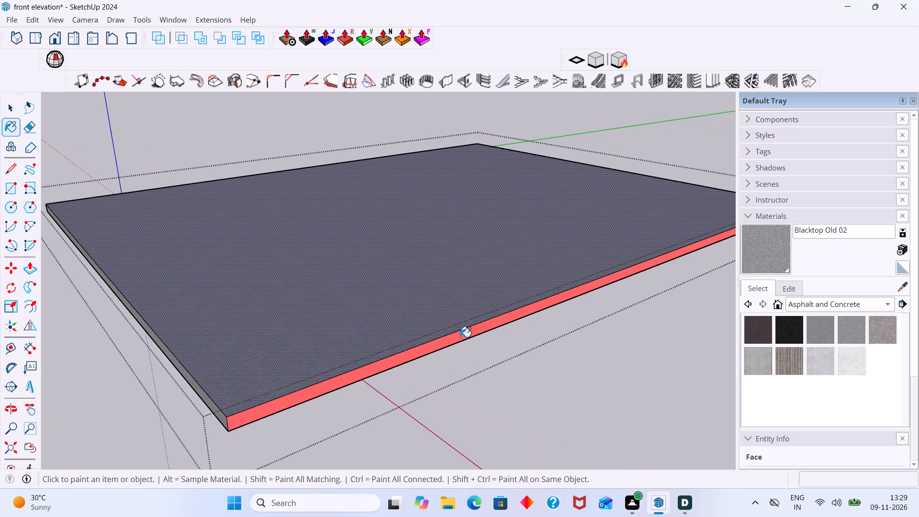
scroll(460, 337, "up", 6)
left_click(459, 340)
scroll(459, 339, "down", 3)
middle_click_drag(461, 342, 451, 325)
scroll(502, 318, "down", 10)
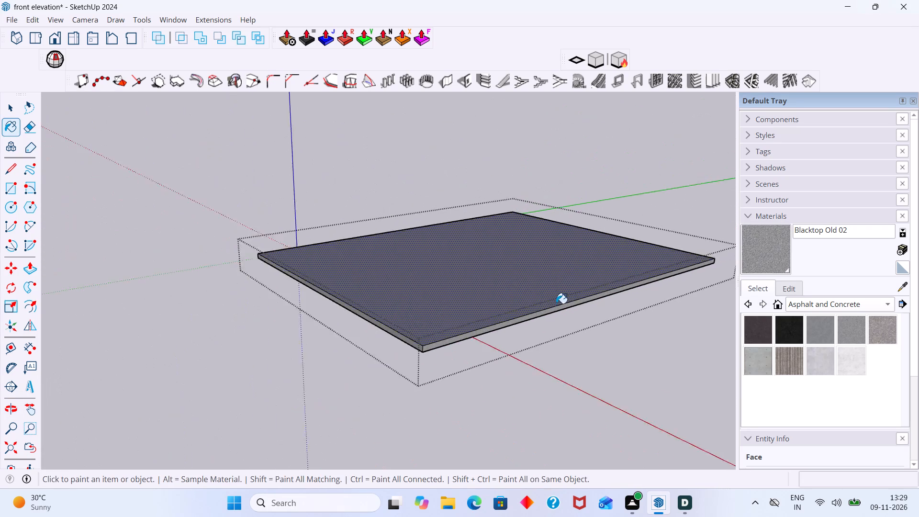
scroll(556, 303, "down", 3)
middle_click_drag(568, 330, 201, 331)
scroll(456, 430, "up", 8)
left_click(419, 382)
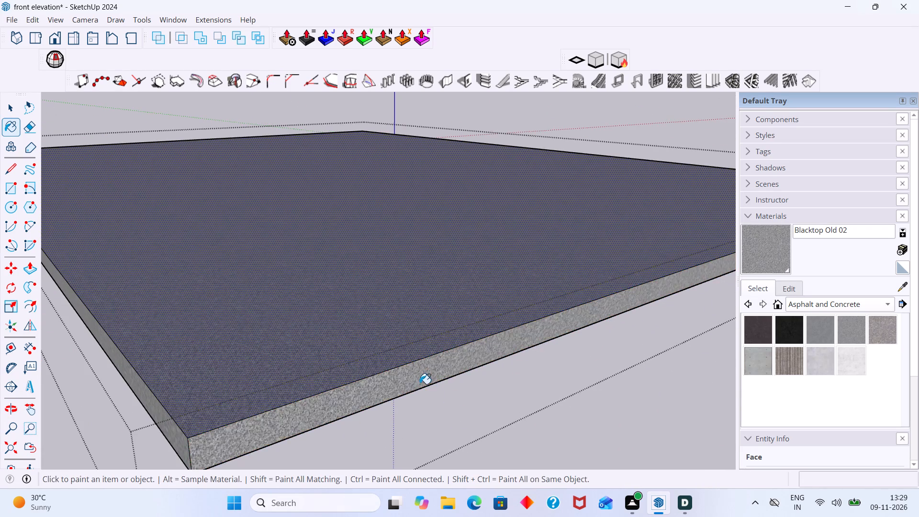
scroll(424, 385, "down", 9)
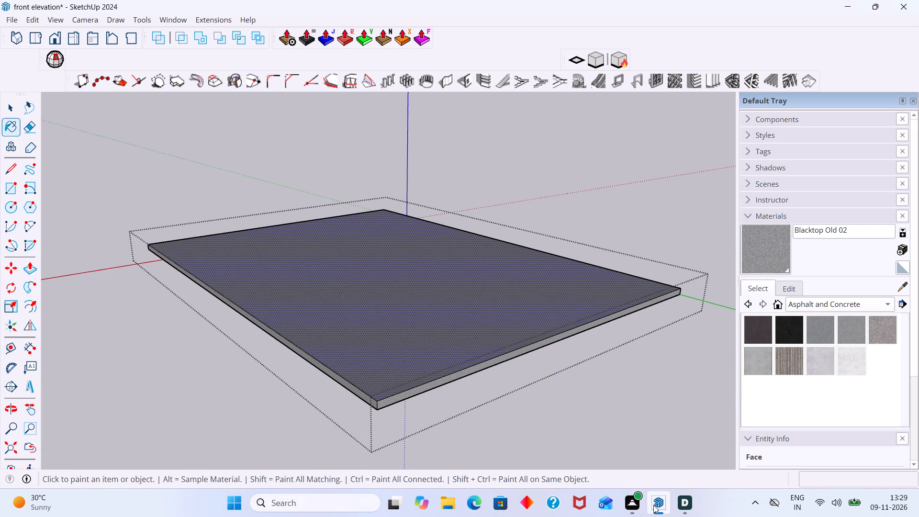
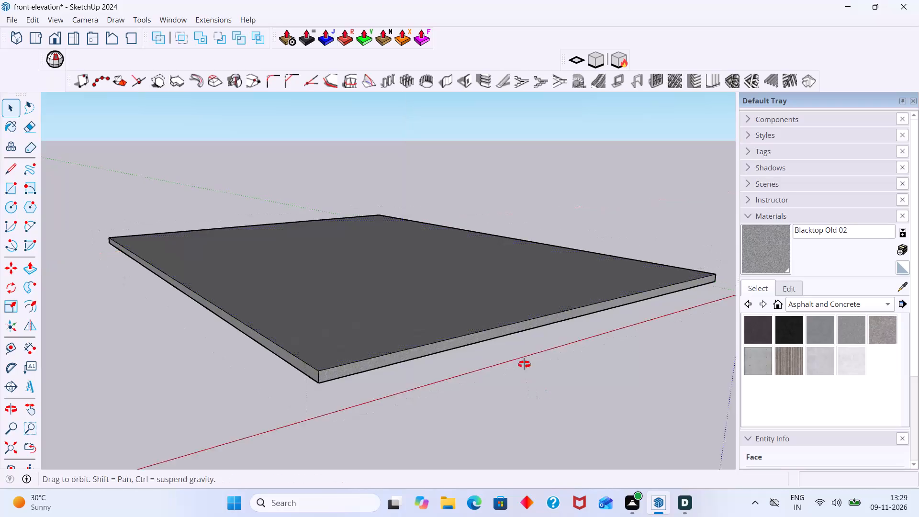
Examine the underside face of the isolated balcony ceiling slab inside its group.
scroll(397, 247, "up", 3)
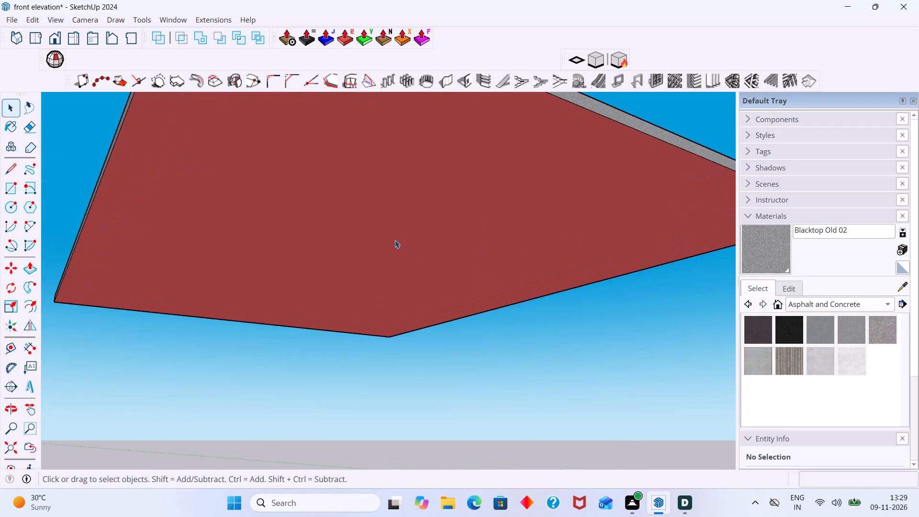
scroll(395, 240, "down", 9)
scroll(402, 232, "up", 6)
left_click(365, 239)
scroll(359, 231, "up", 2)
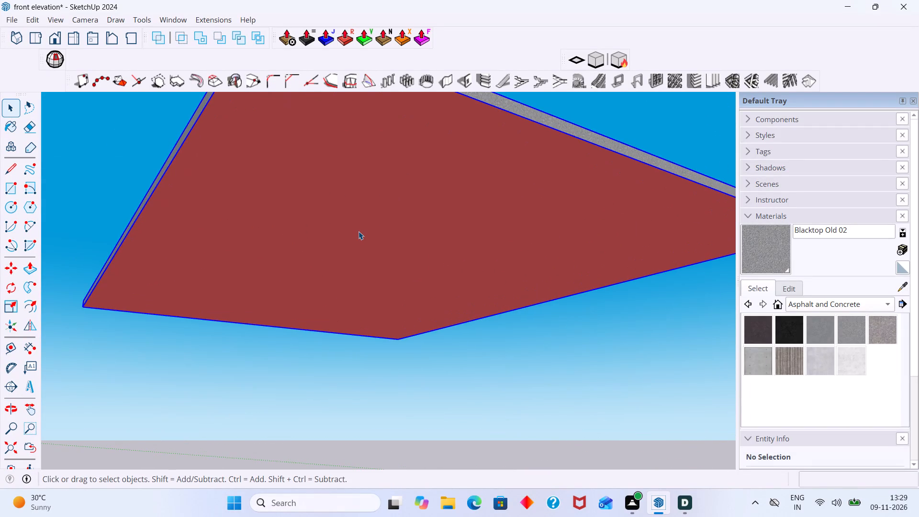
double_click(358, 231)
left_click(373, 240)
scroll(375, 240, "down", 6)
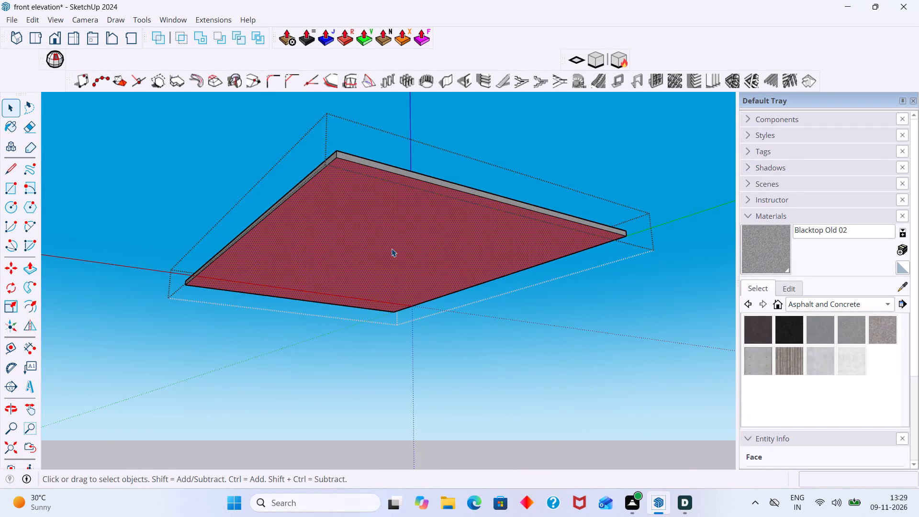
left_click(536, 163)
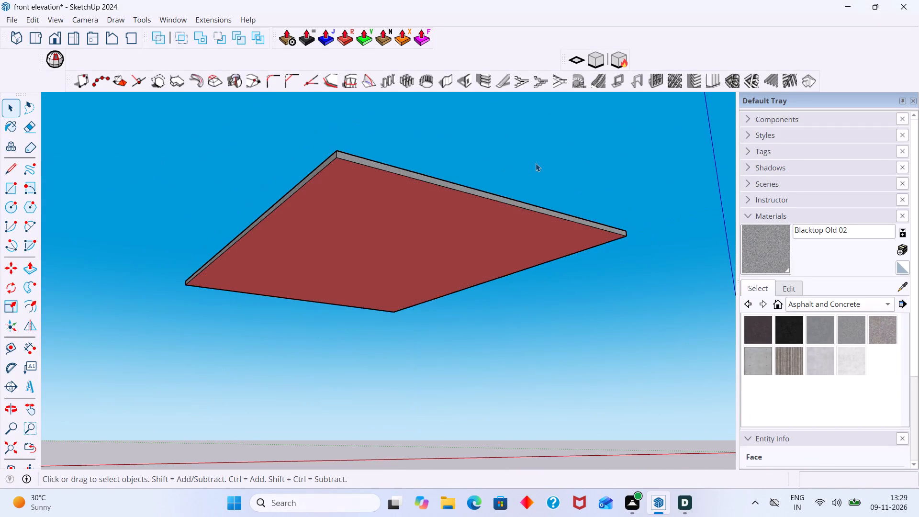
scroll(485, 265, "down", 7)
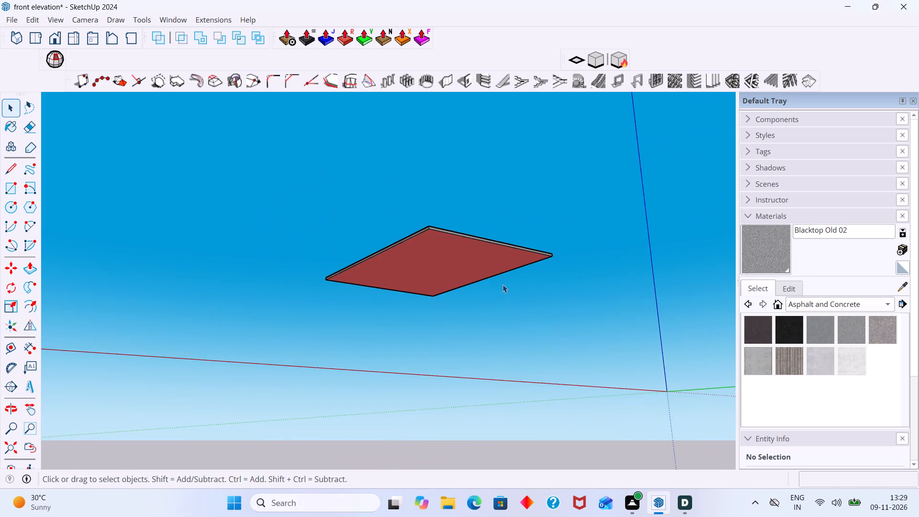
scroll(503, 289, "down", 20)
scroll(503, 289, "down", 14)
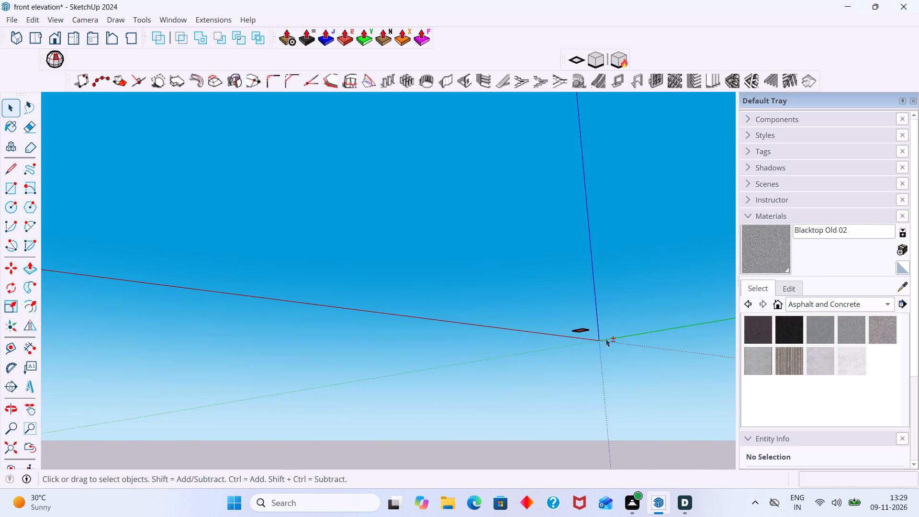
Reveal the rest of the house model and the reference image around the isolated slab.
middle_click_drag(604, 337, 352, 266, "shift")
scroll(378, 270, "down", 20)
scroll(378, 270, "down", 3)
middle_click_drag(416, 289, 381, 383)
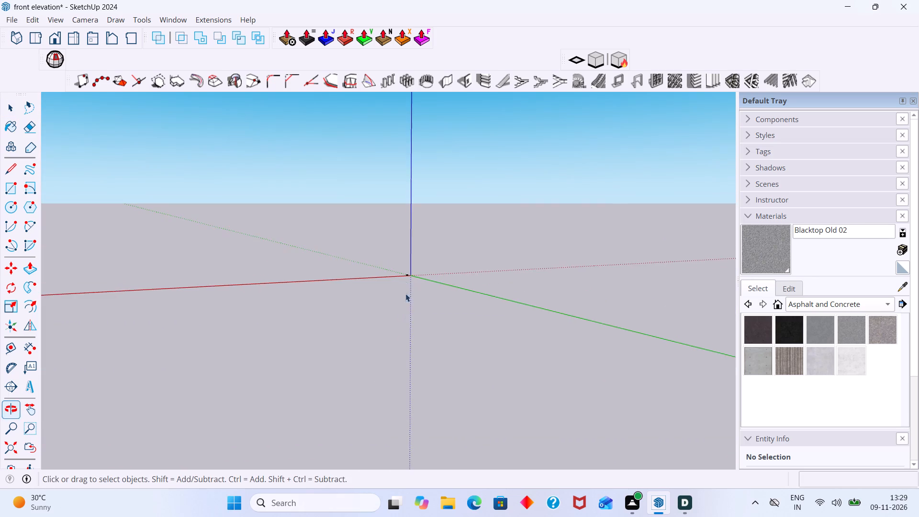
scroll(405, 283, "up", 20)
scroll(405, 283, "up", 20)
scroll(405, 283, "up", 1)
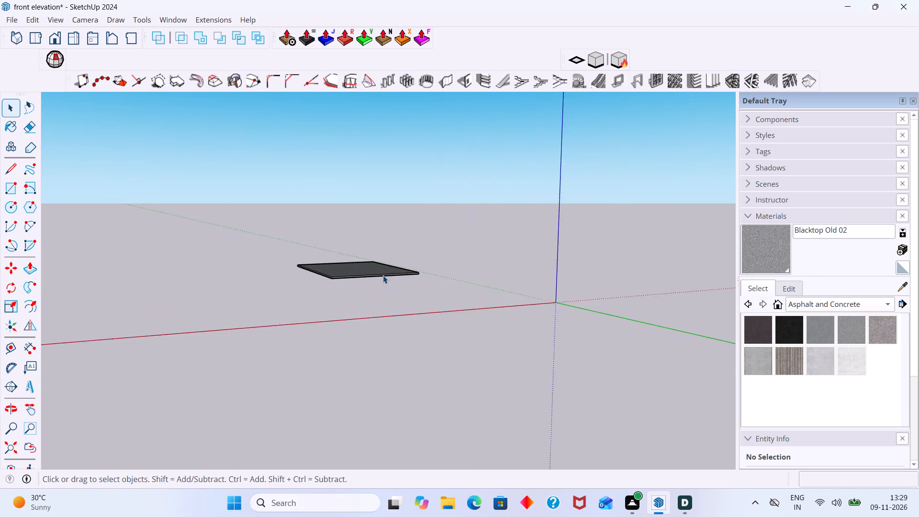
scroll(383, 275, "up", 9)
middle_click_drag(375, 293, 371, 249)
scroll(371, 249, "up", 1)
right_click(363, 251)
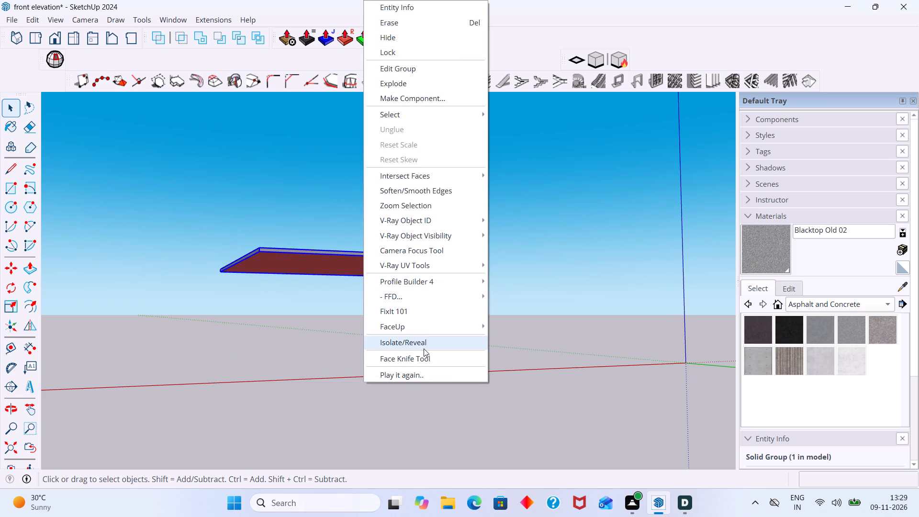
left_click(424, 346)
Examine the car porch ceiling and its recessed lights in the reference front elevation image.
middle_click_drag(382, 275, 471, 301)
middle_click_drag(461, 299, 706, 299)
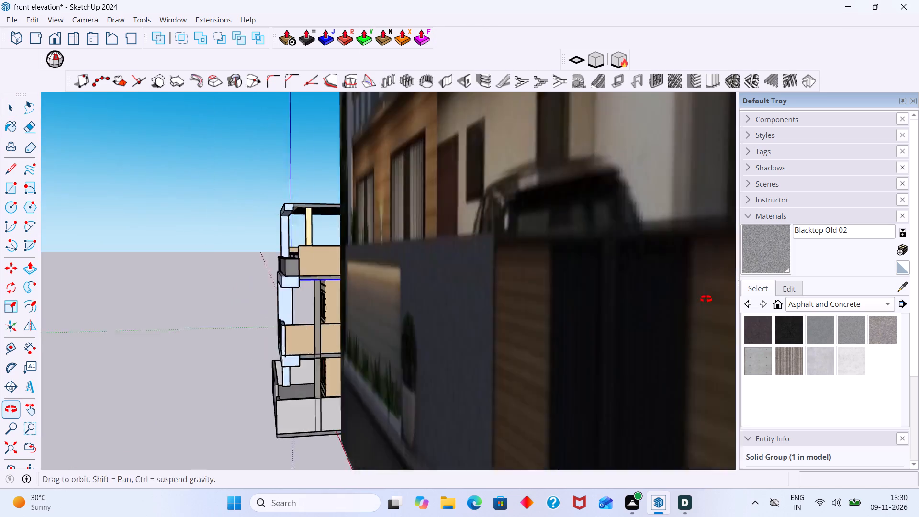
middle_click_drag(706, 299, 724, 292)
scroll(603, 286, "down", 10)
middle_click_drag(622, 299, 463, 268)
middle_click_drag(470, 265, 538, 285)
scroll(518, 158, "up", 1)
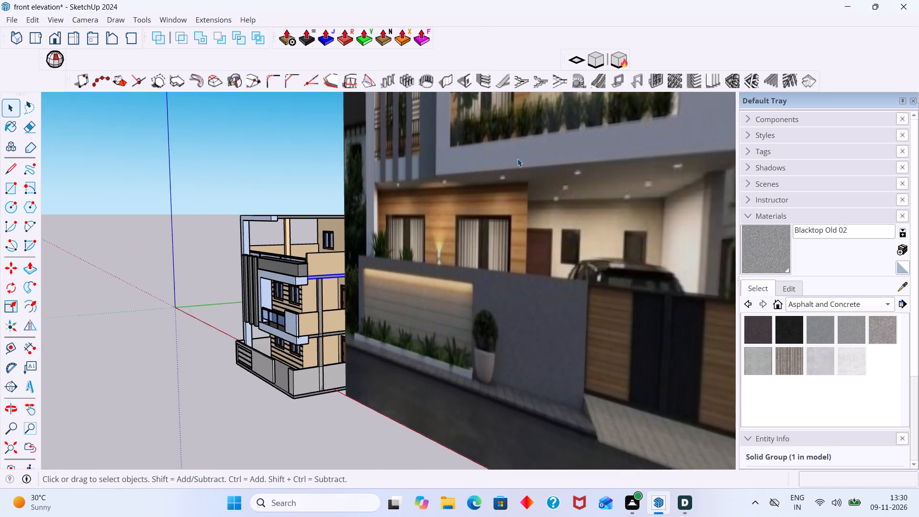
scroll(517, 158, "up", 3)
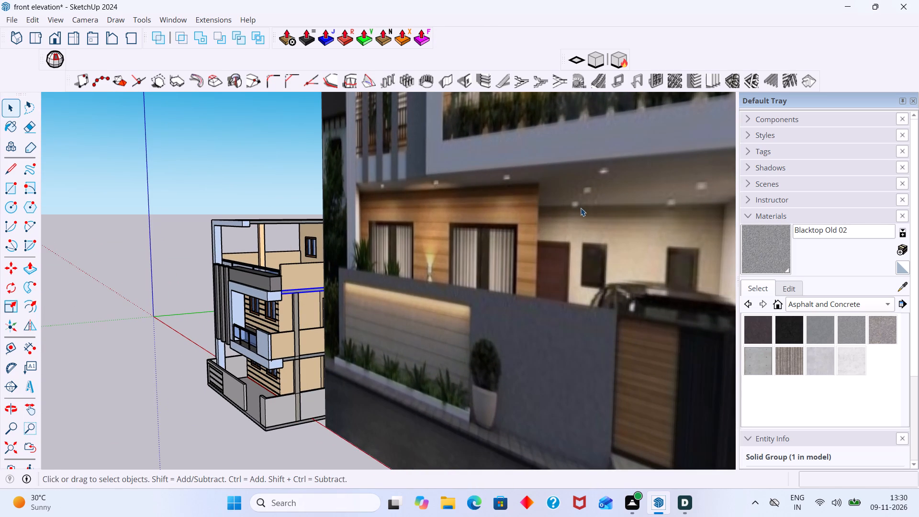
scroll(647, 214, "down", 1)
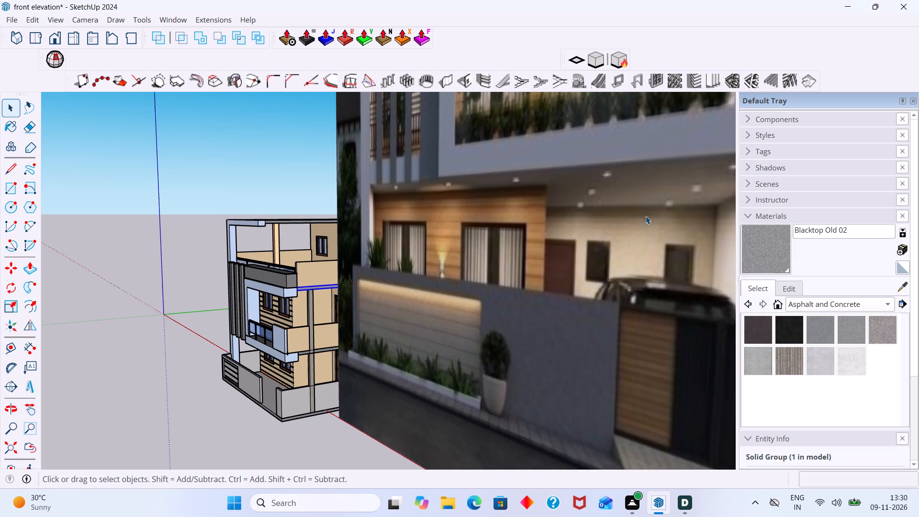
scroll(646, 216, "down", 6)
middle_click_drag(639, 228, 612, 215)
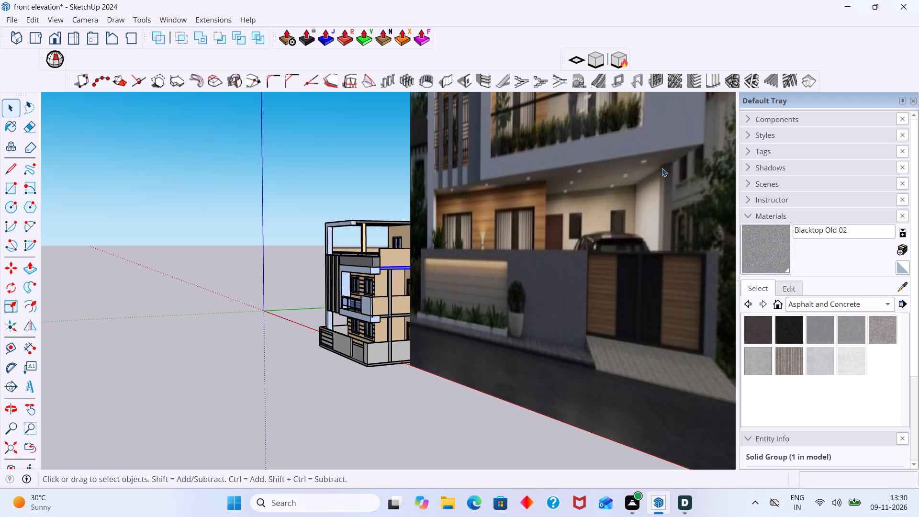
scroll(460, 207, "down", 4)
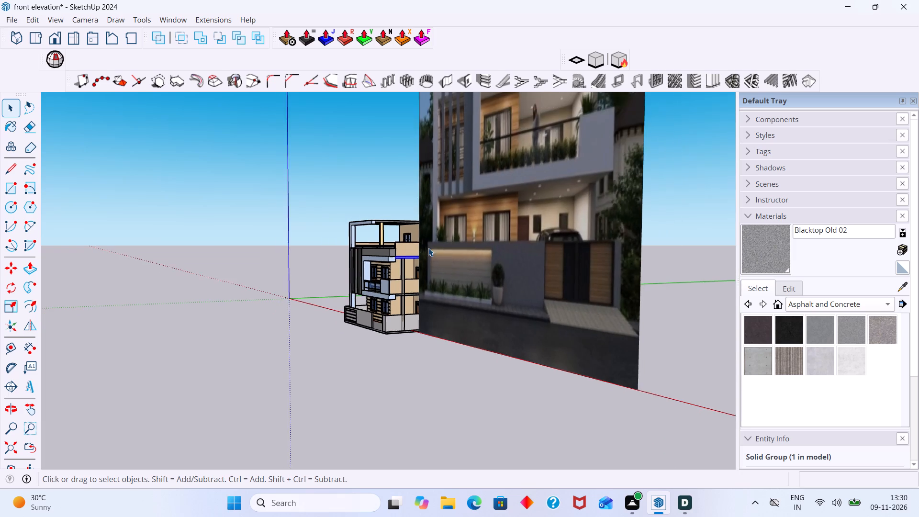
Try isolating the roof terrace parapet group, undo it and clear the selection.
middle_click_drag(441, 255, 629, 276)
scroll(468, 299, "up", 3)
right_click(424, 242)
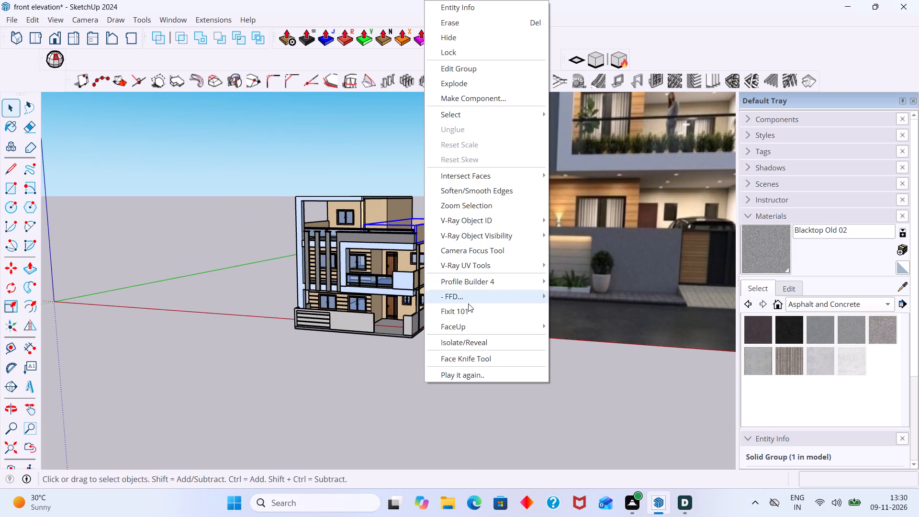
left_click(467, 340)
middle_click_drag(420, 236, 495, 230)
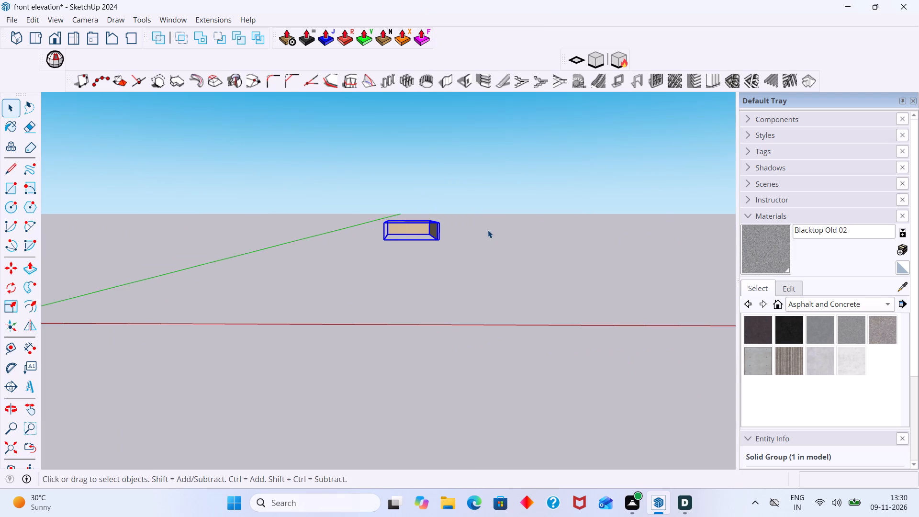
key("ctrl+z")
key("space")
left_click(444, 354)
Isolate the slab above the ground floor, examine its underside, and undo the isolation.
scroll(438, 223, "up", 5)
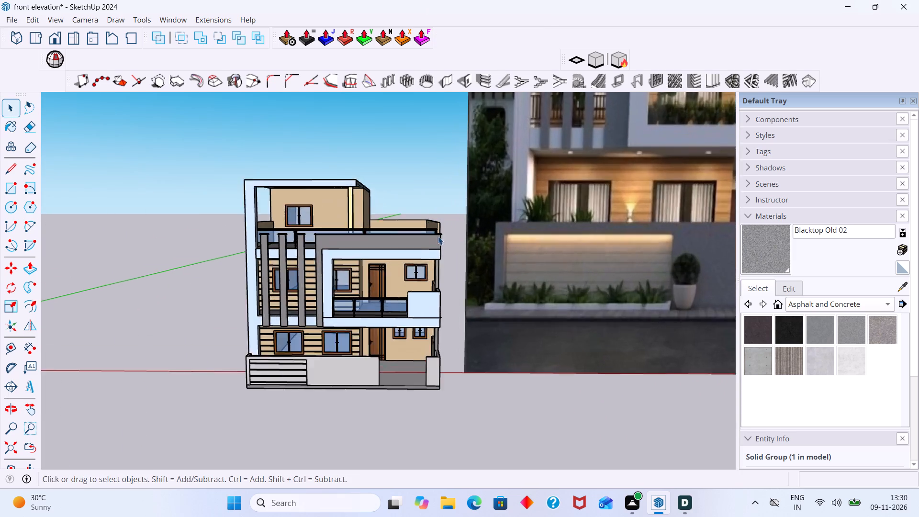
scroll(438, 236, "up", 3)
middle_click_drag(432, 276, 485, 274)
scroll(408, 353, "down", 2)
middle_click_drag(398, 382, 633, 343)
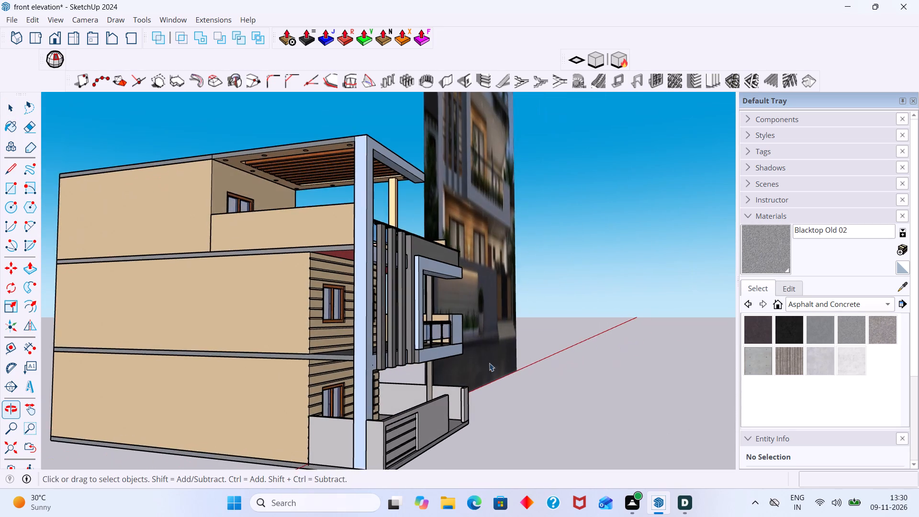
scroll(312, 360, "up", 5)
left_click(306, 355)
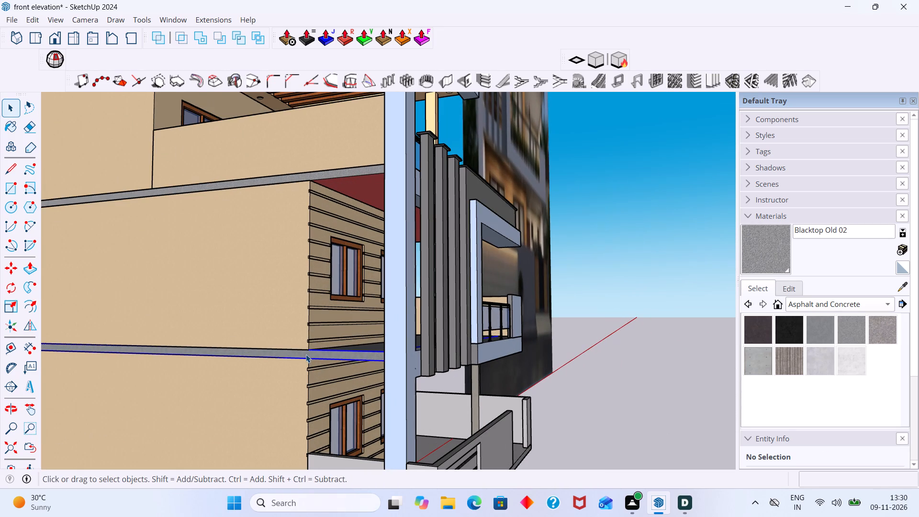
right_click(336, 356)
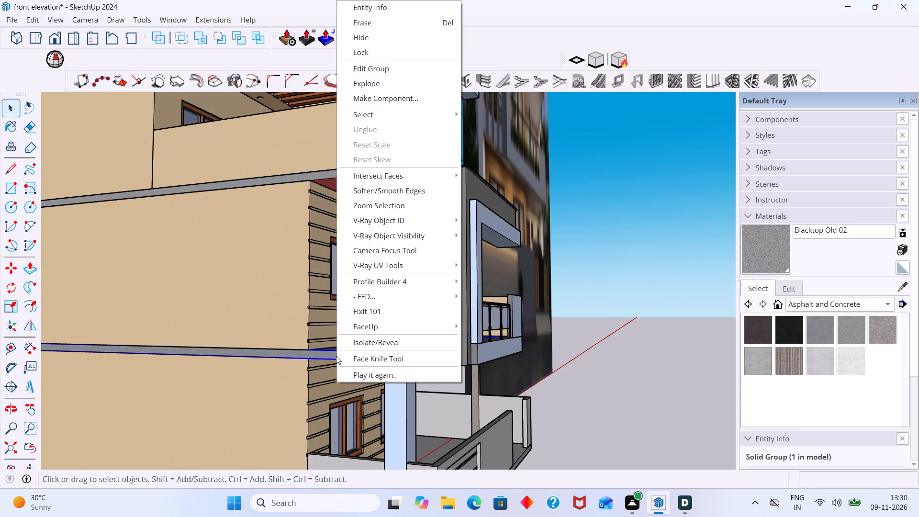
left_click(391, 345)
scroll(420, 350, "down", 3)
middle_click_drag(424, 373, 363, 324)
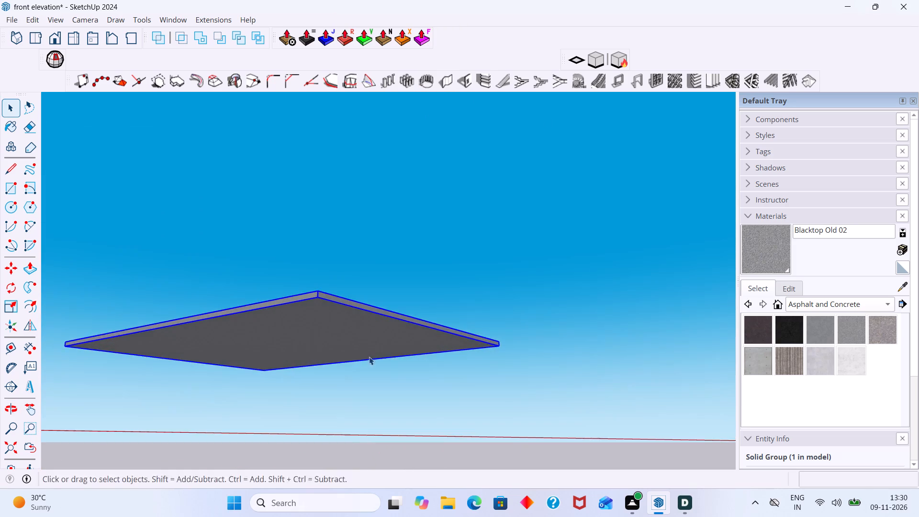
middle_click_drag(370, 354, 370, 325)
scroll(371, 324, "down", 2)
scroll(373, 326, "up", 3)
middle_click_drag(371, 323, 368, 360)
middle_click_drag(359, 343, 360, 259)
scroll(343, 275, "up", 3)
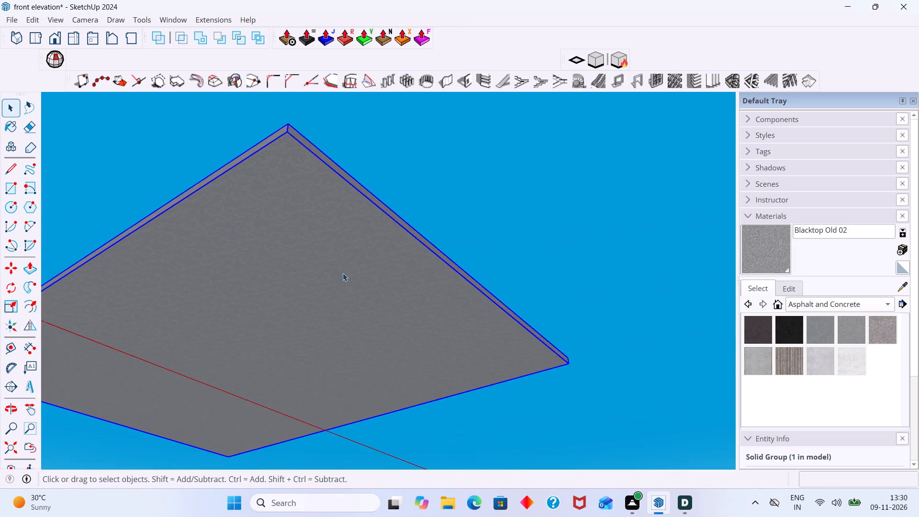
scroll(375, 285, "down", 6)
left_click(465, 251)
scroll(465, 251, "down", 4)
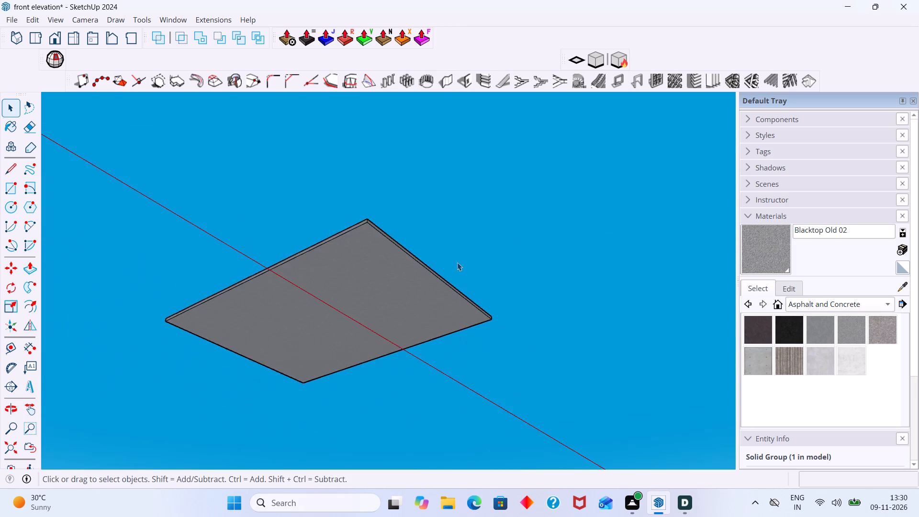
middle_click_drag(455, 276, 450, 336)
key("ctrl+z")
Isolate the slab above the first floor by hiding the rest of the model.
middle_click_drag(389, 316, 382, 372)
scroll(346, 291, "up", 7)
left_click(321, 197)
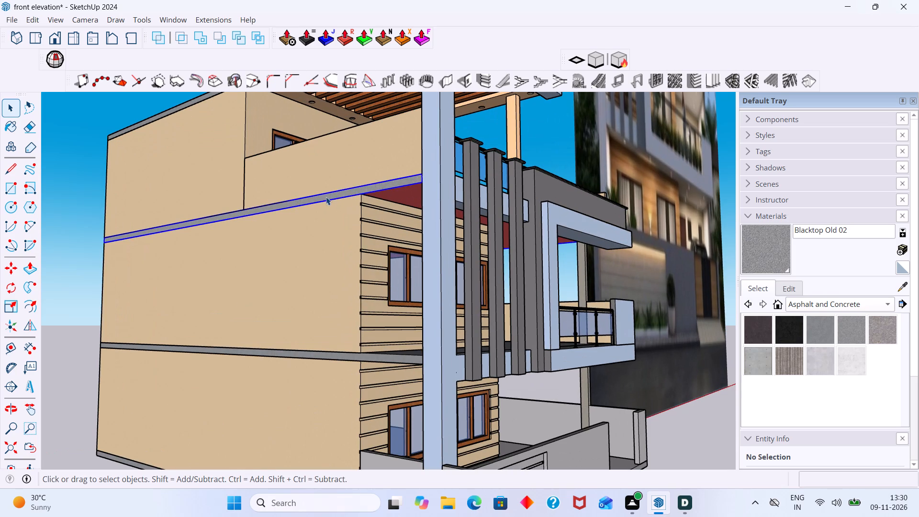
right_click(326, 197)
left_click(375, 344)
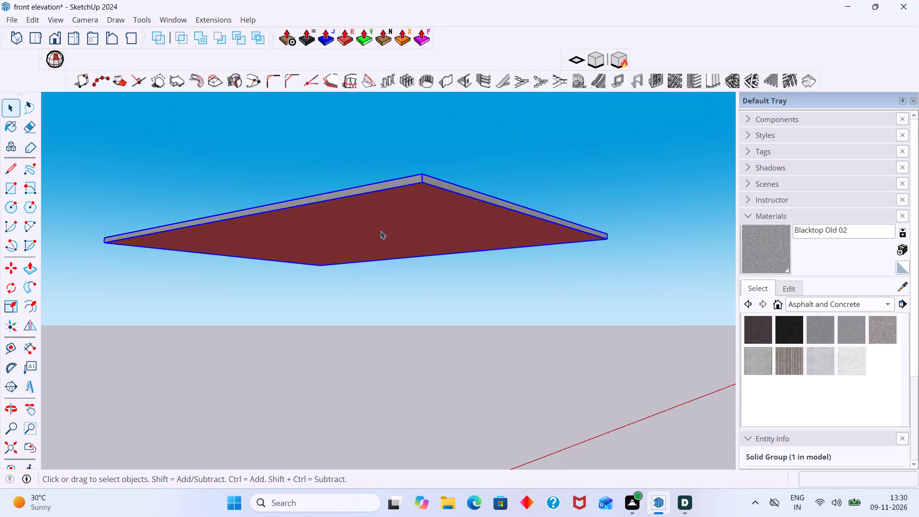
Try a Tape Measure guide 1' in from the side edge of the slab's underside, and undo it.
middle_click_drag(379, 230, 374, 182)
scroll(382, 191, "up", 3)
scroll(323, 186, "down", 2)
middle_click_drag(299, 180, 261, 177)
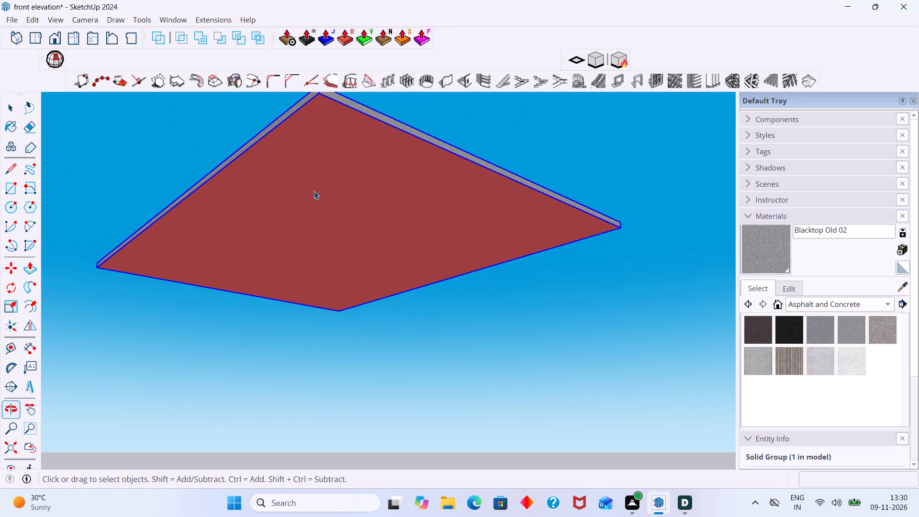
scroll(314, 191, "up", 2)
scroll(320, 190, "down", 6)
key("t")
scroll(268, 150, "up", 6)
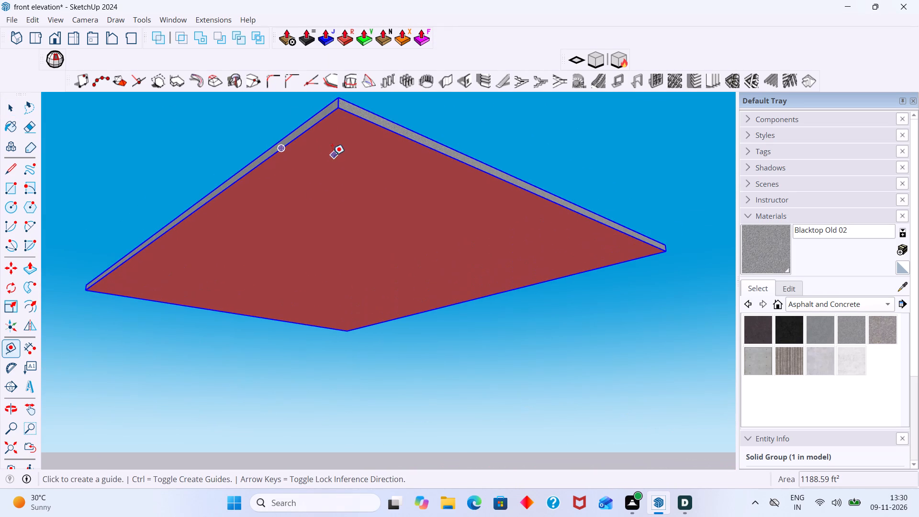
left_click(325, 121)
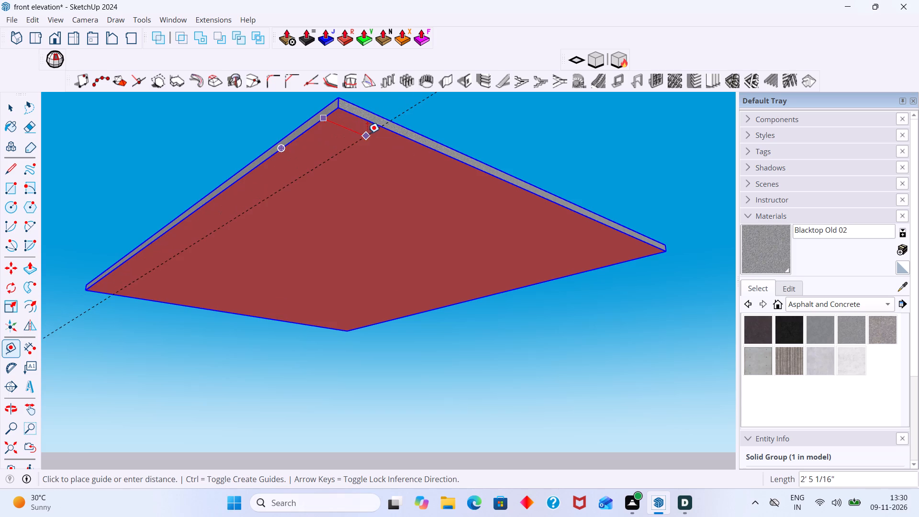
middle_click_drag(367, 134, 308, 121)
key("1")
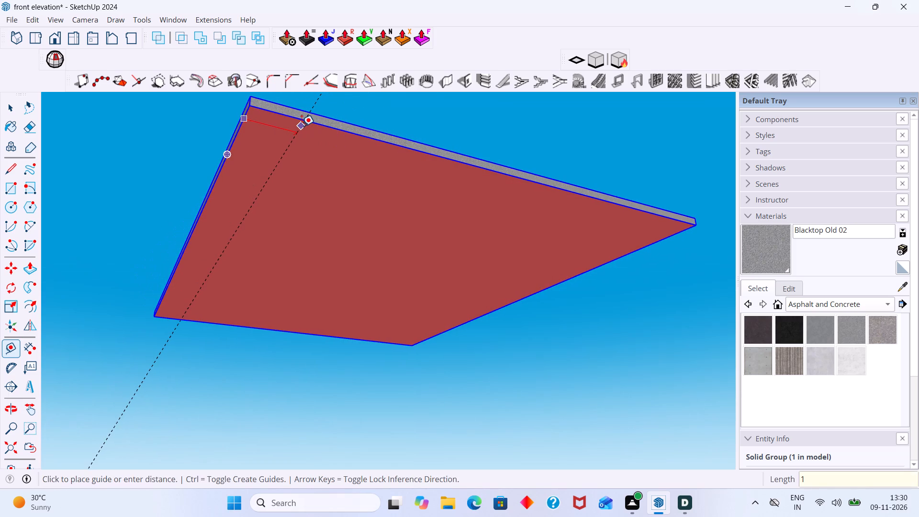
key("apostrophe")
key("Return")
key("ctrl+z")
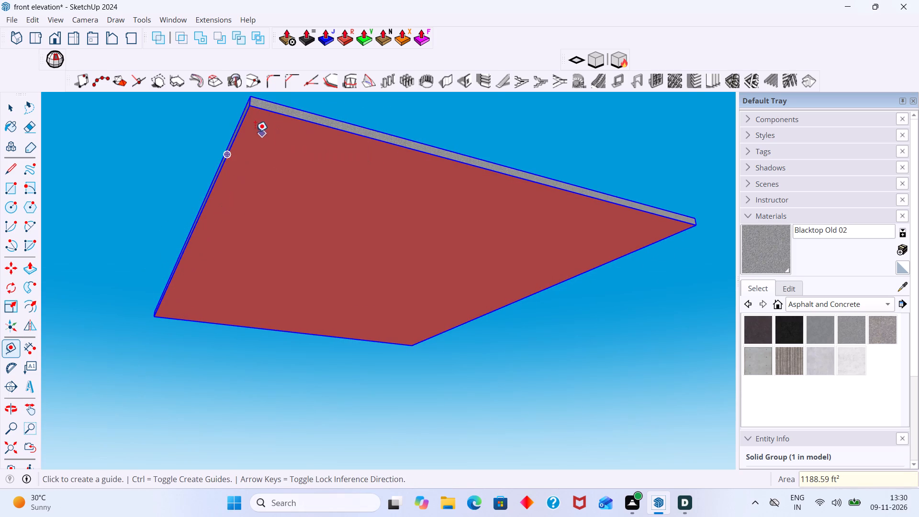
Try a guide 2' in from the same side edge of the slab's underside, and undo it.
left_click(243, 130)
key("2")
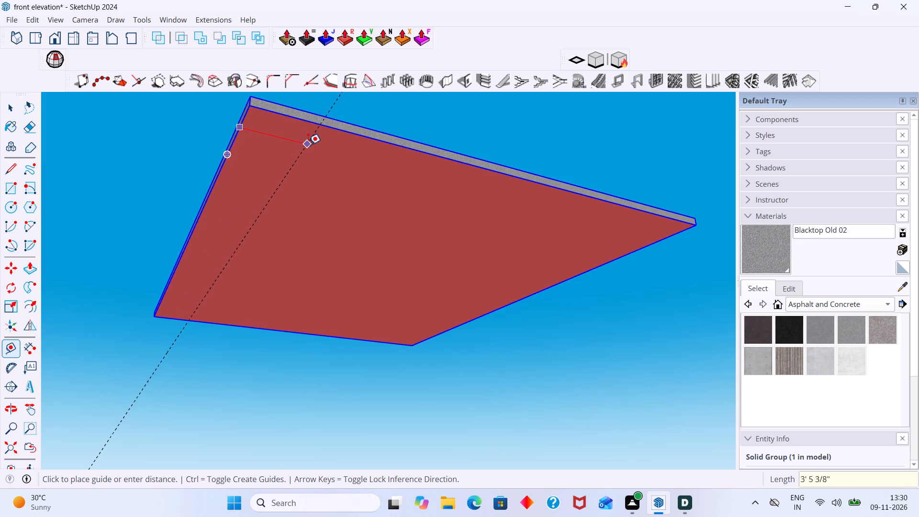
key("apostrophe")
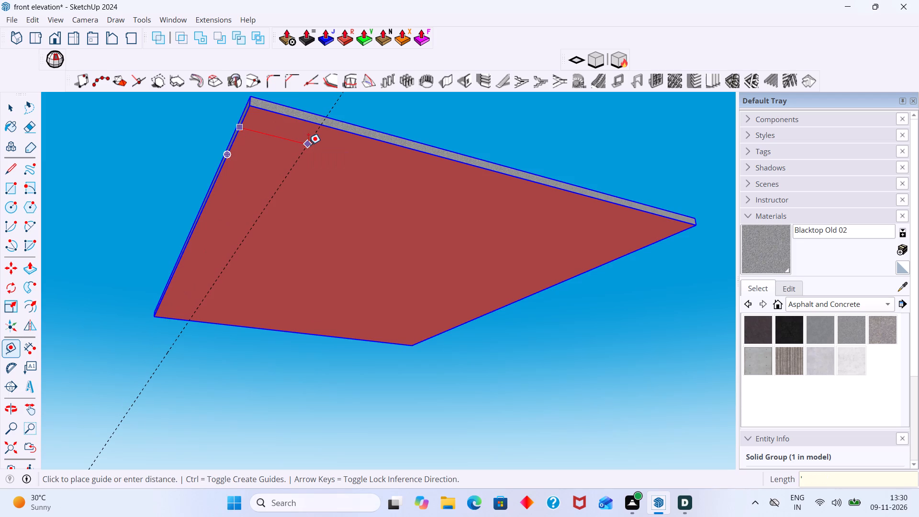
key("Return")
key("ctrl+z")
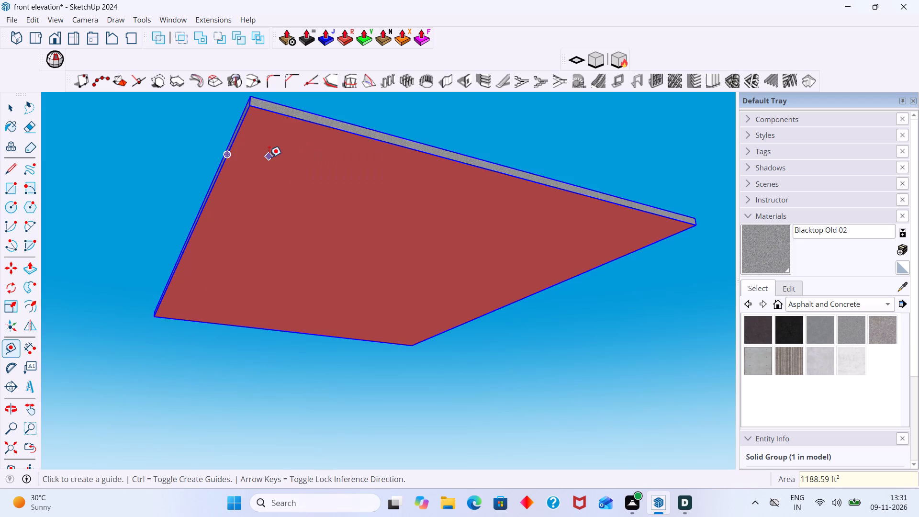
Place Tape Measure guides 2' inward from the two opposite side edges of the slab's underside.
key("space")
left_click(396, 110)
key("t")
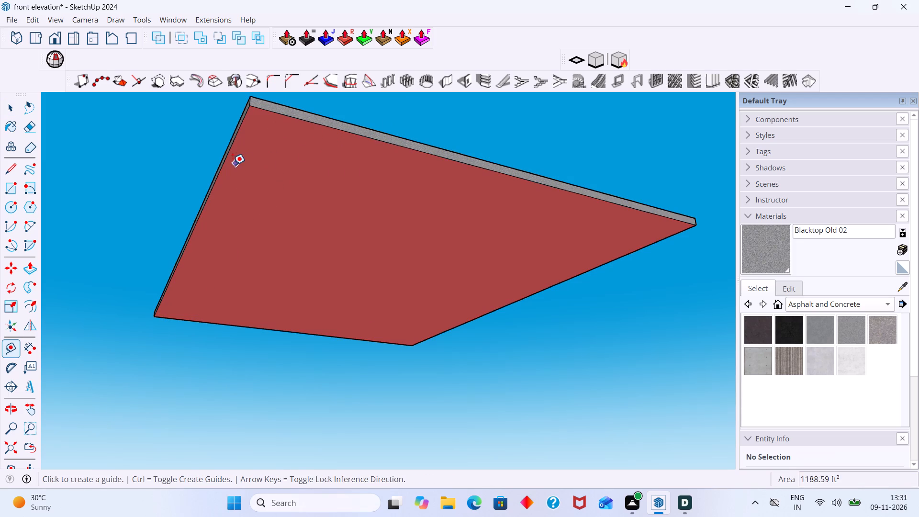
left_click(224, 167)
key("2")
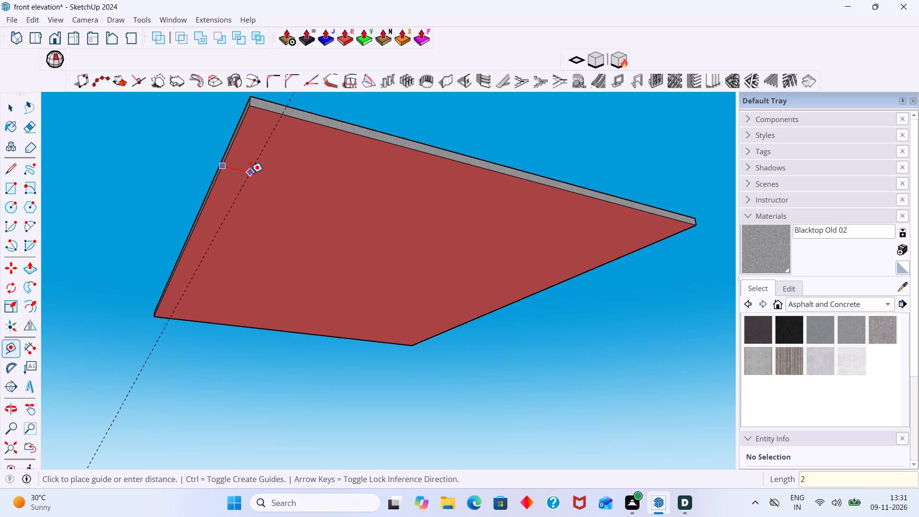
key("apostrophe")
key("Return")
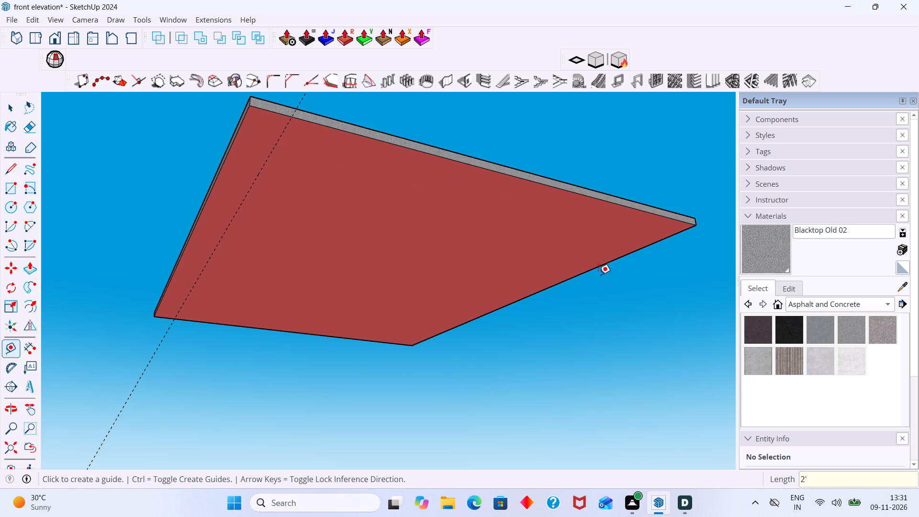
left_click(591, 267)
key("2")
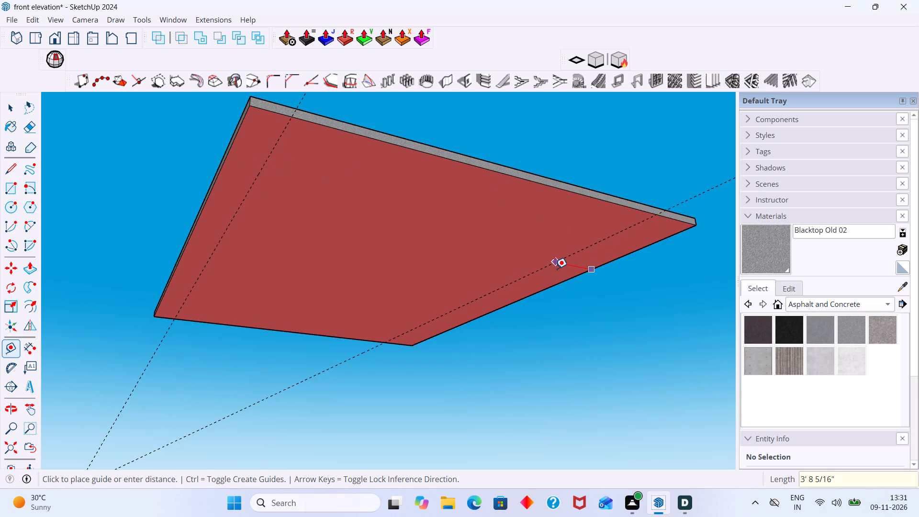
key("apostrophe")
key("Return")
Place guides 2' inward from the remaining two opposite edges of the slab's underside, completing the inset border.
middle_click_drag(517, 262, 477, 250)
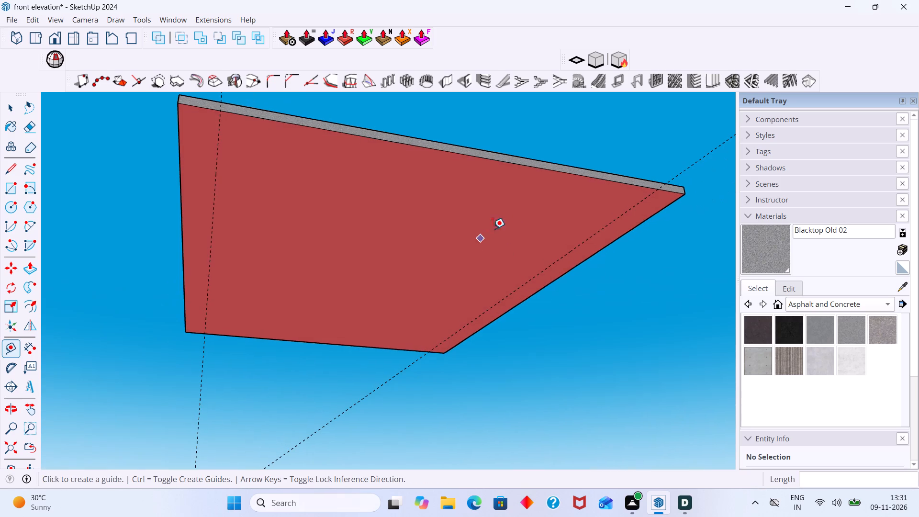
left_click(556, 175)
key("2")
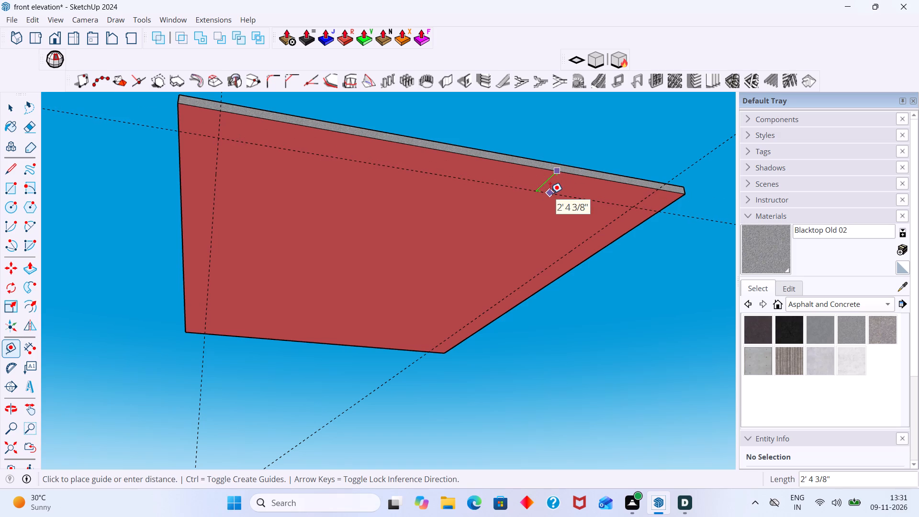
key("apostrophe")
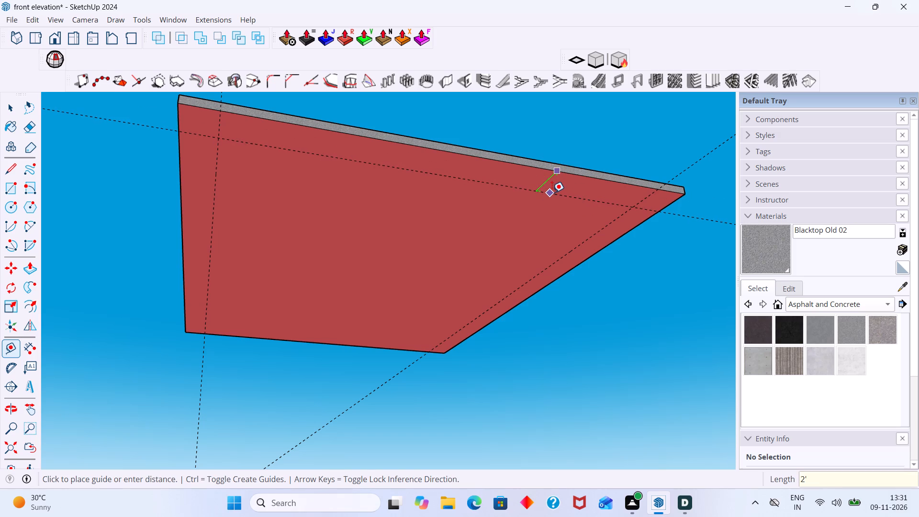
key("Return")
left_click(338, 343)
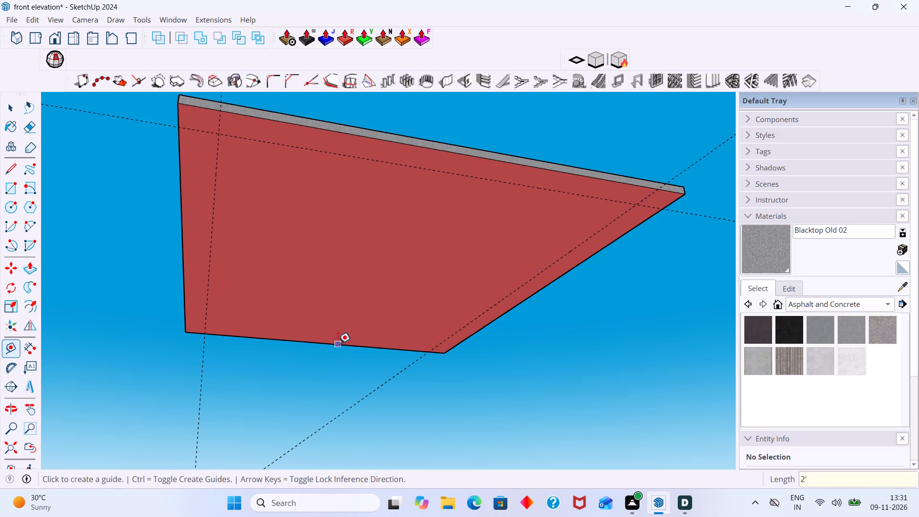
type("2'")
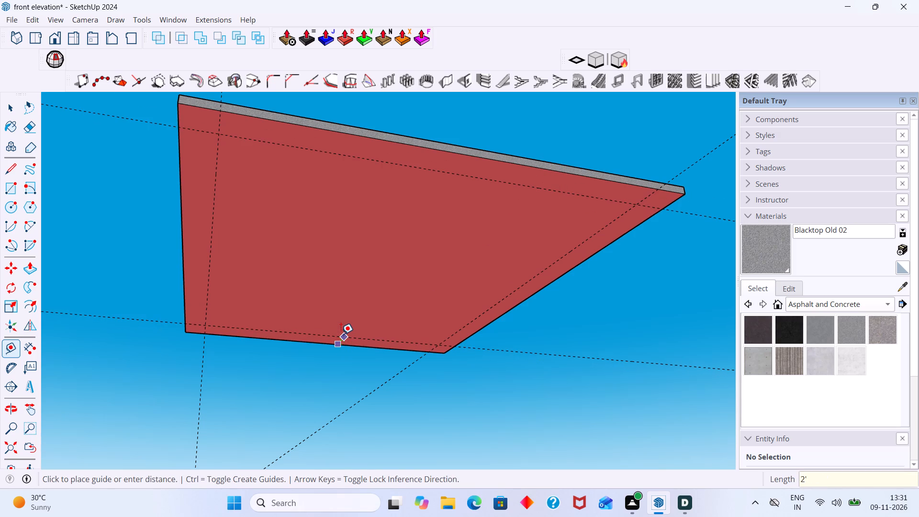
key("Return")
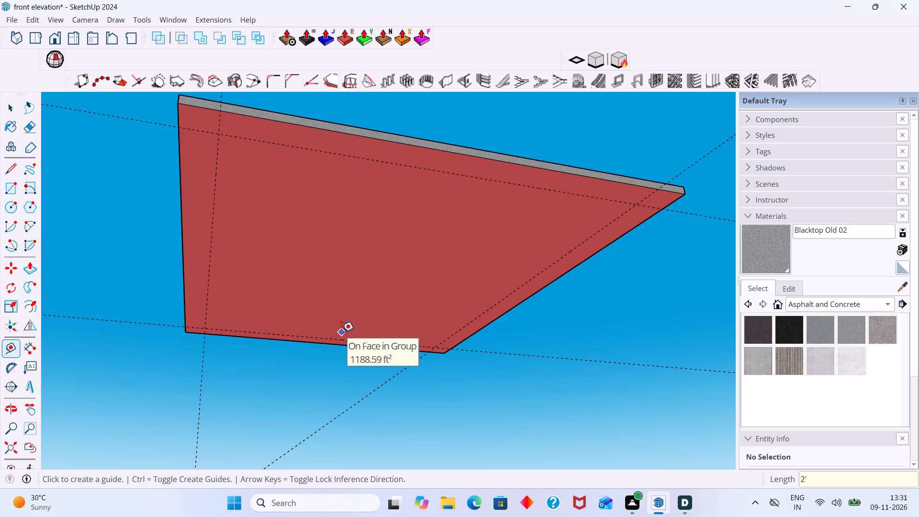
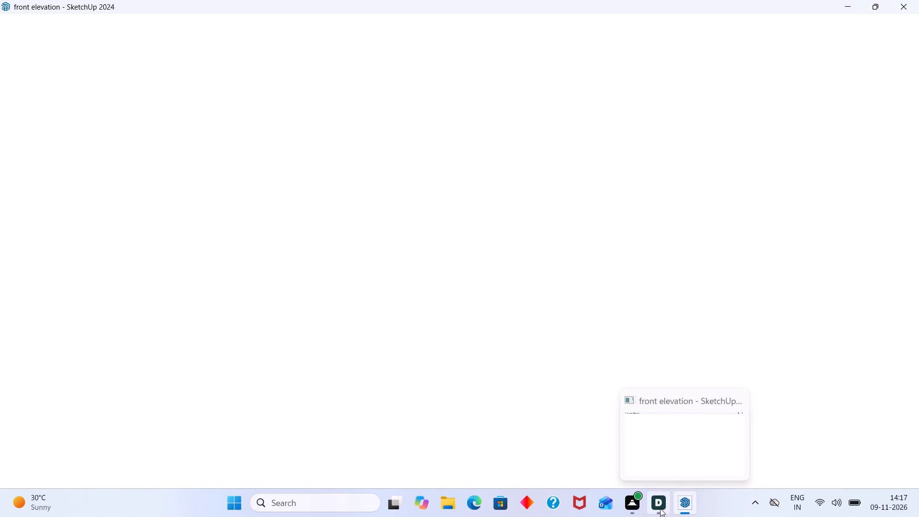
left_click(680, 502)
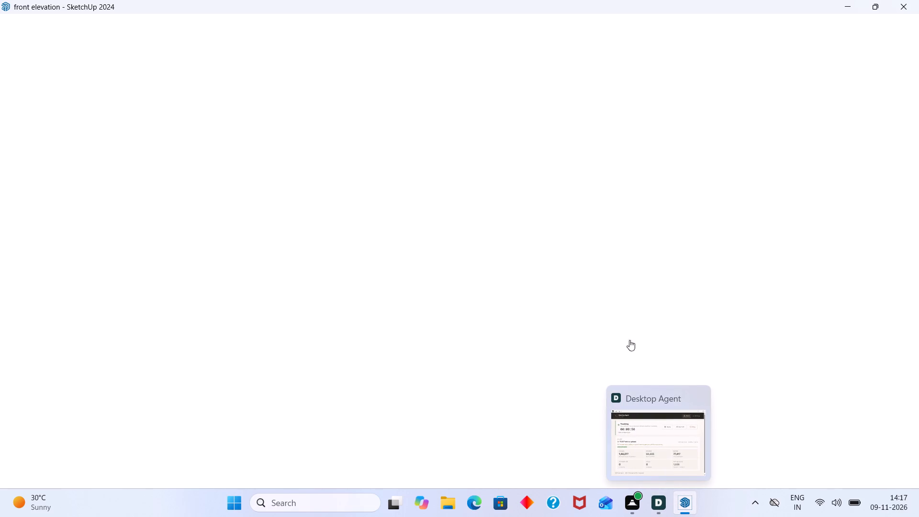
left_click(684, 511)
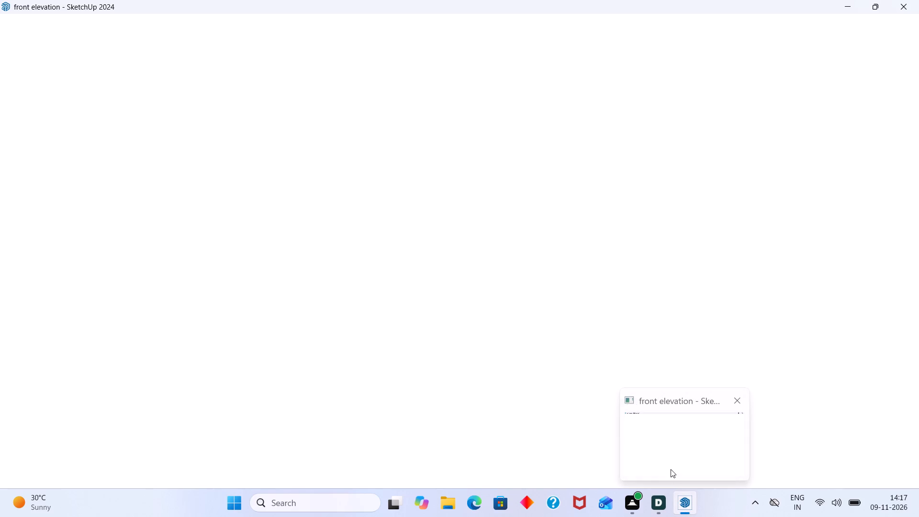
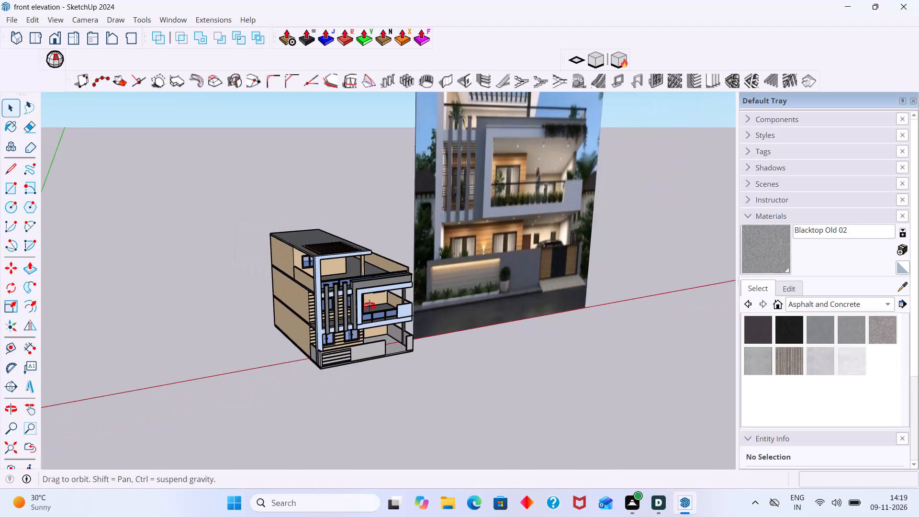
Examine the house model's front, boundary wall and roof alongside the reference front elevation image.
middle_click_drag(370, 306, 342, 306)
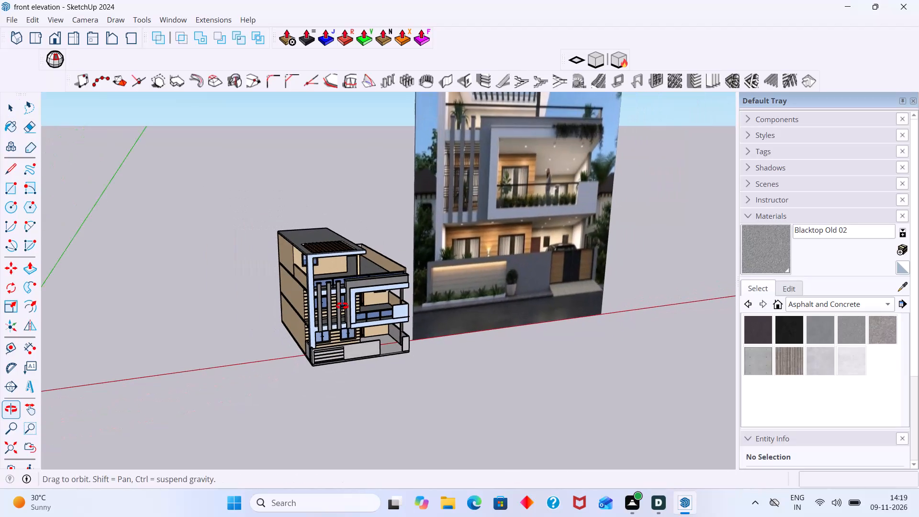
middle_click_drag(342, 306, 342, 306)
scroll(352, 356, "up", 5)
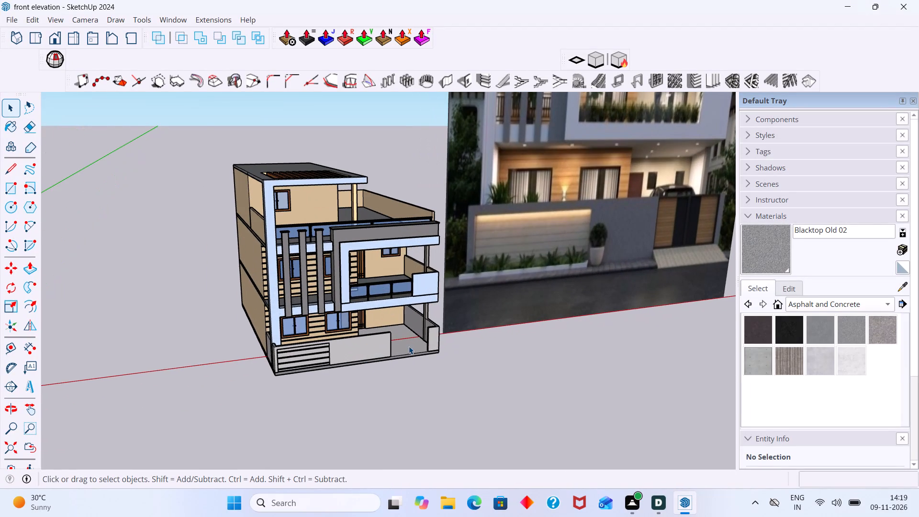
scroll(329, 357, "up", 2)
scroll(335, 355, "down", 2)
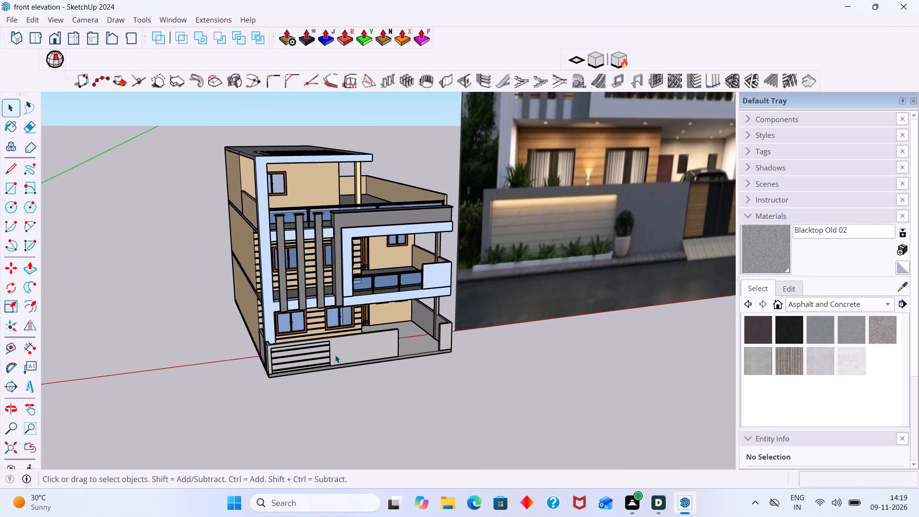
scroll(335, 355, "down", 1)
middle_click_drag(309, 361, 303, 353)
scroll(277, 351, "up", 2)
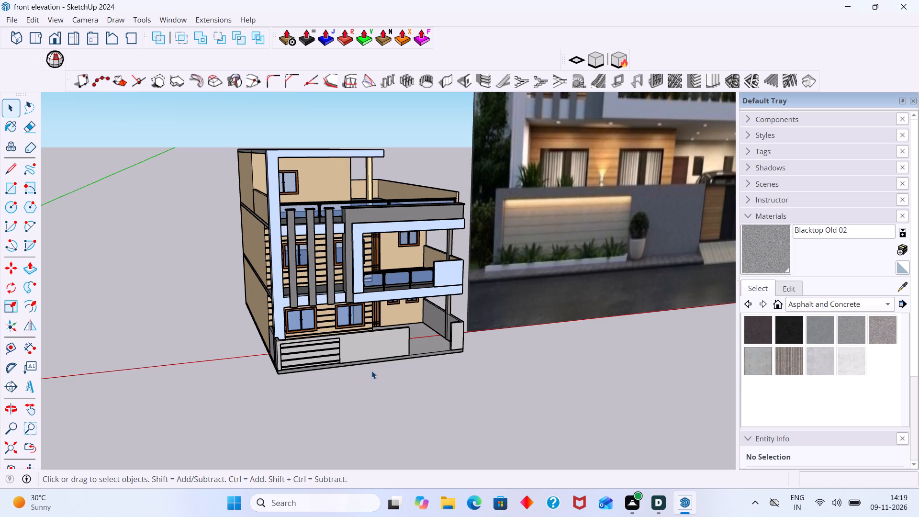
scroll(371, 371, "down", 3)
middle_click_drag(387, 368, 368, 374)
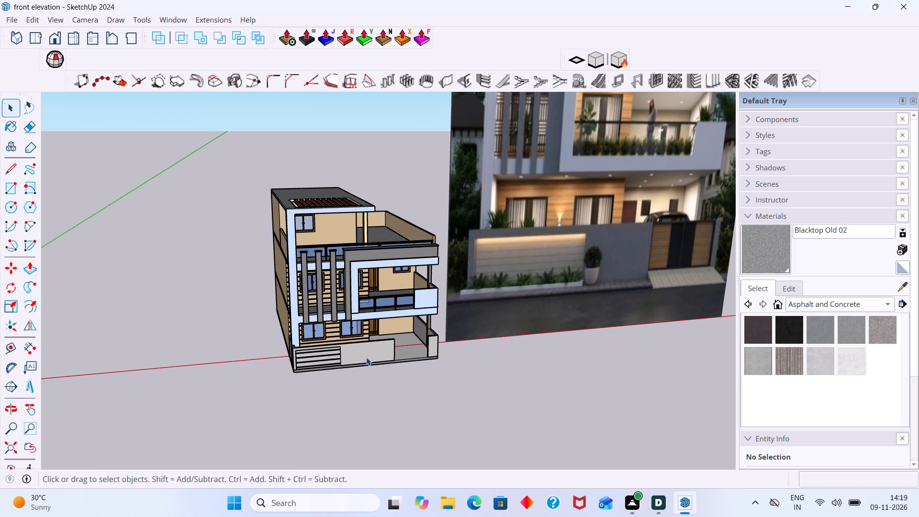
scroll(372, 357, "down", 3)
middle_click_drag(372, 354, 307, 362)
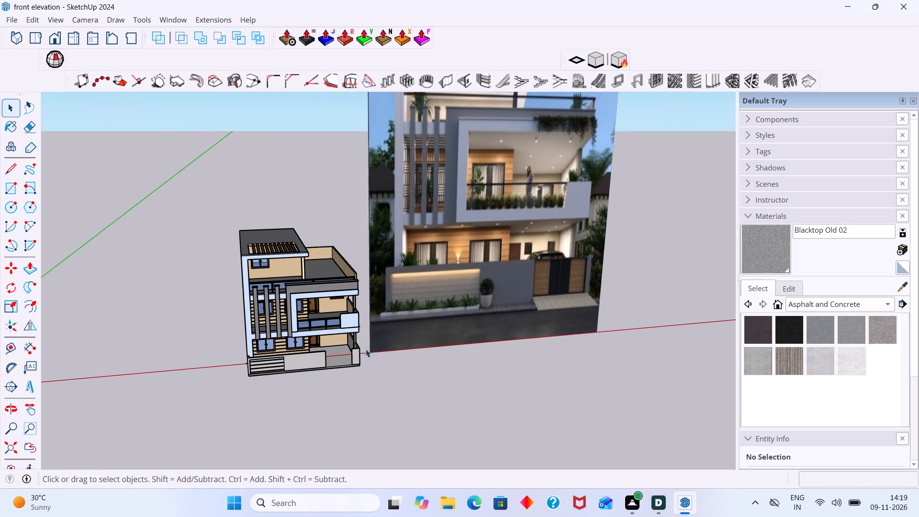
scroll(583, 241, "up", 7)
scroll(567, 296, "down", 4)
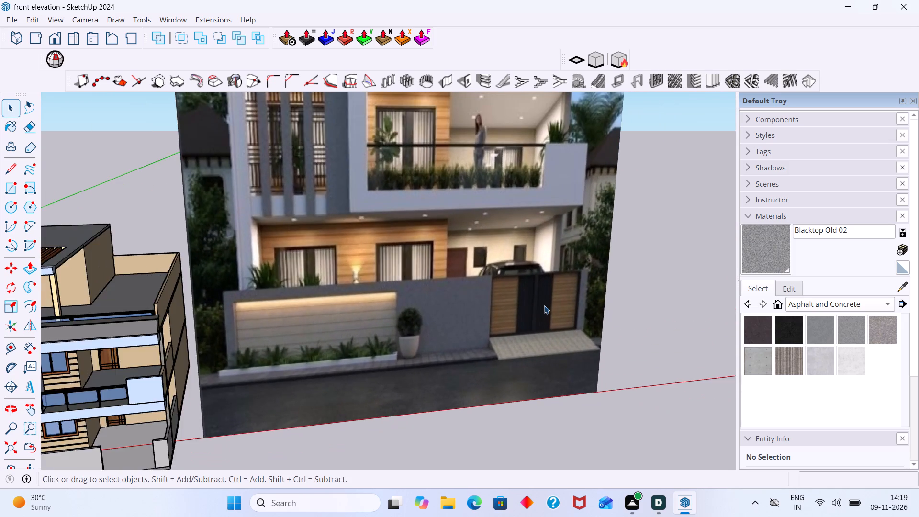
middle_click_drag(527, 309, 606, 297, "shift")
middle_click_drag(346, 313, 363, 274)
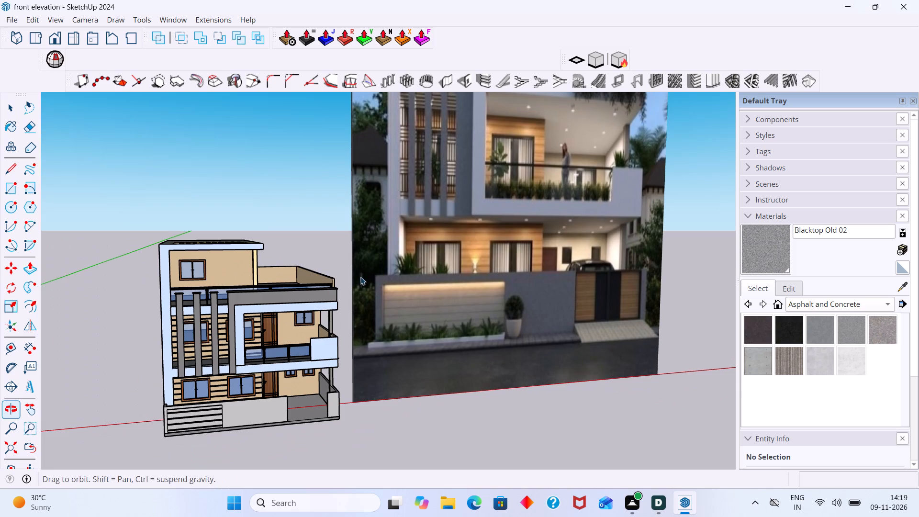
middle_click_drag(316, 357, 350, 338)
scroll(359, 343, "down", 4)
middle_click_drag(339, 363, 364, 348)
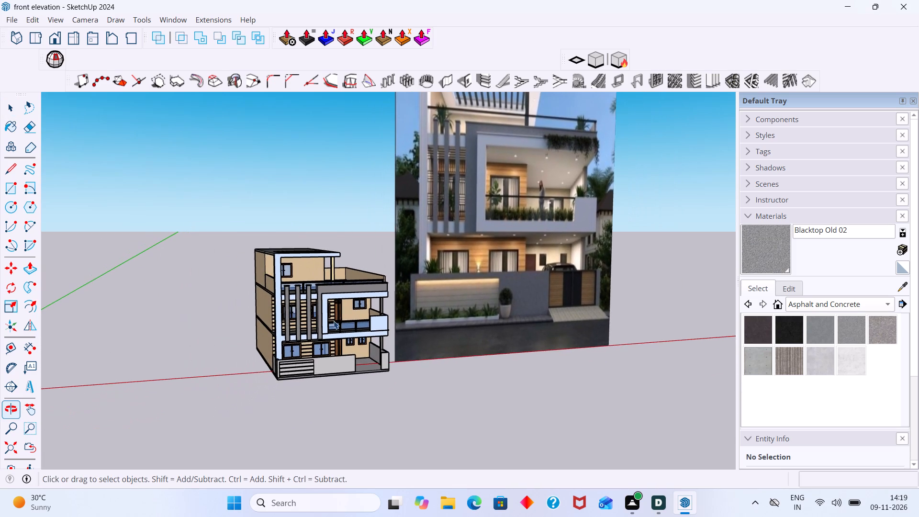
scroll(313, 280, "up", 3)
scroll(318, 277, "down", 5)
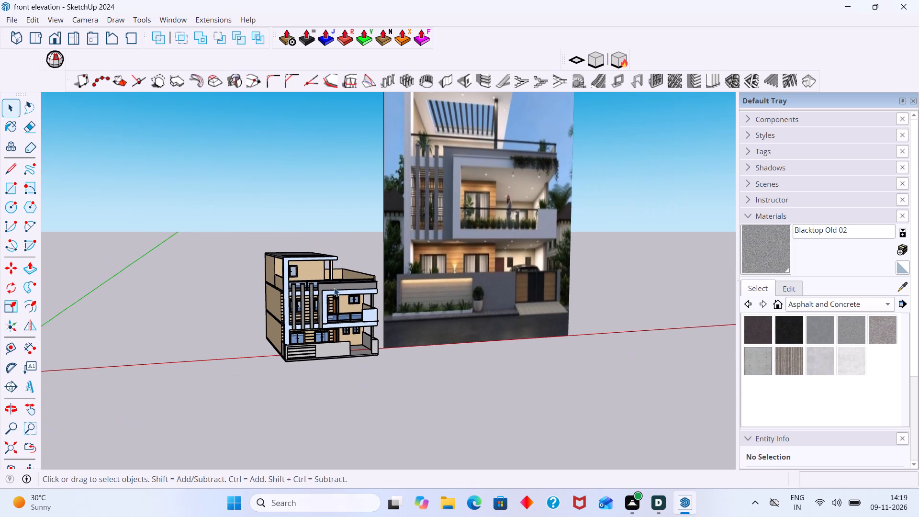
middle_click_drag(334, 288, 321, 343, "shift")
middle_click_drag(273, 331, 271, 340)
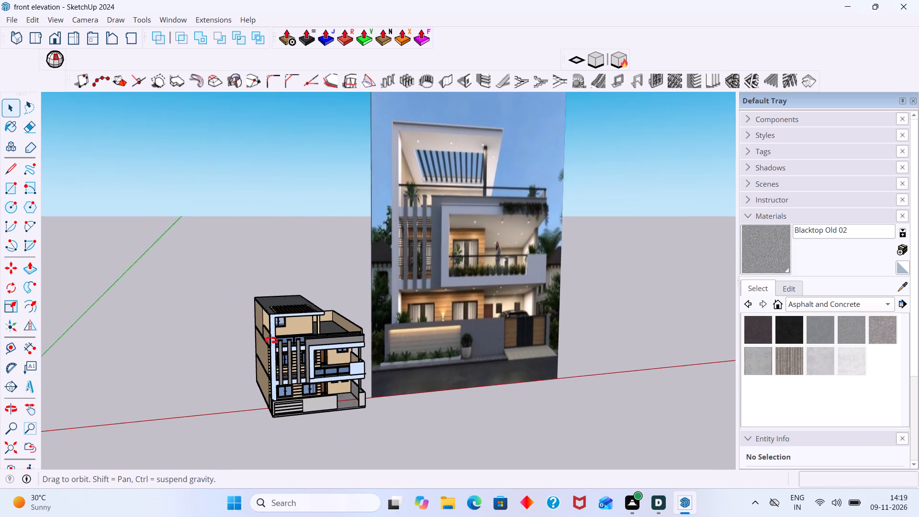
middle_click_drag(271, 340, 269, 388)
scroll(296, 304, "up", 7)
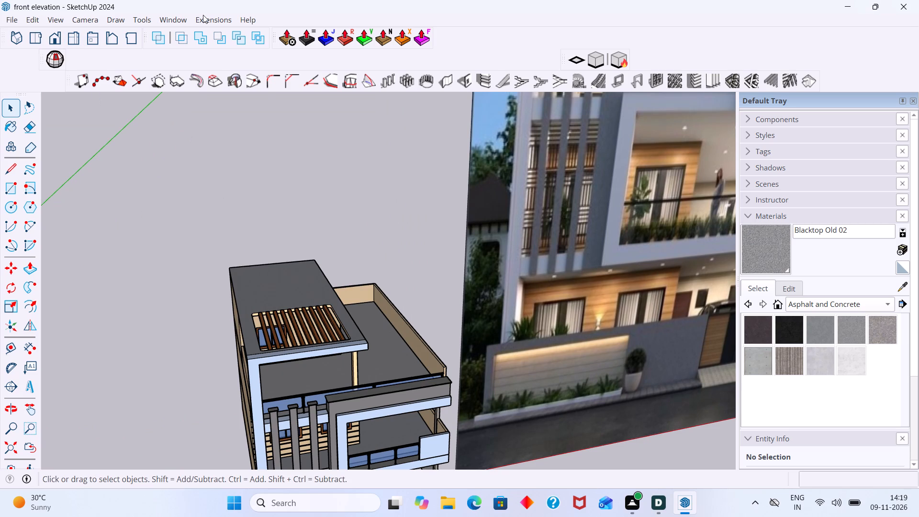
Search 3D Warehouse for "gate".
left_click(183, 17)
left_click(220, 144)
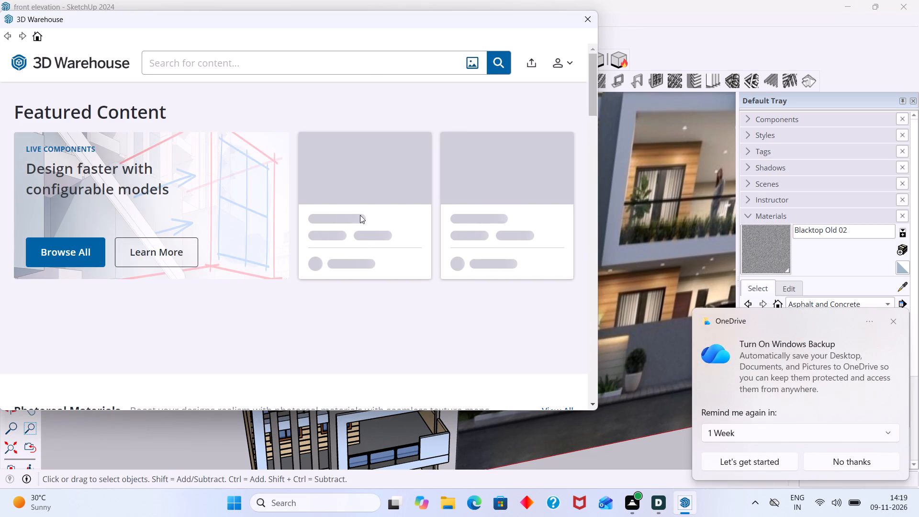
left_click(371, 63)
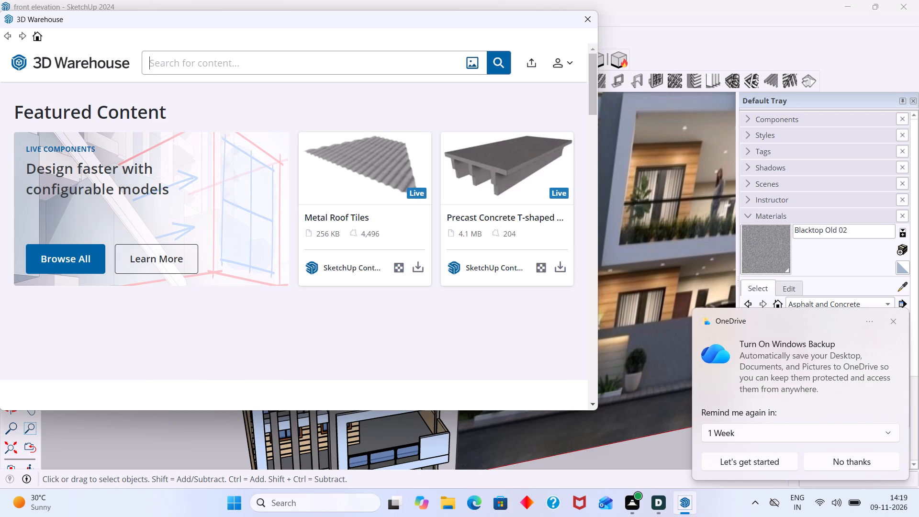
key("g")
type("atr")
key("BackSpace")
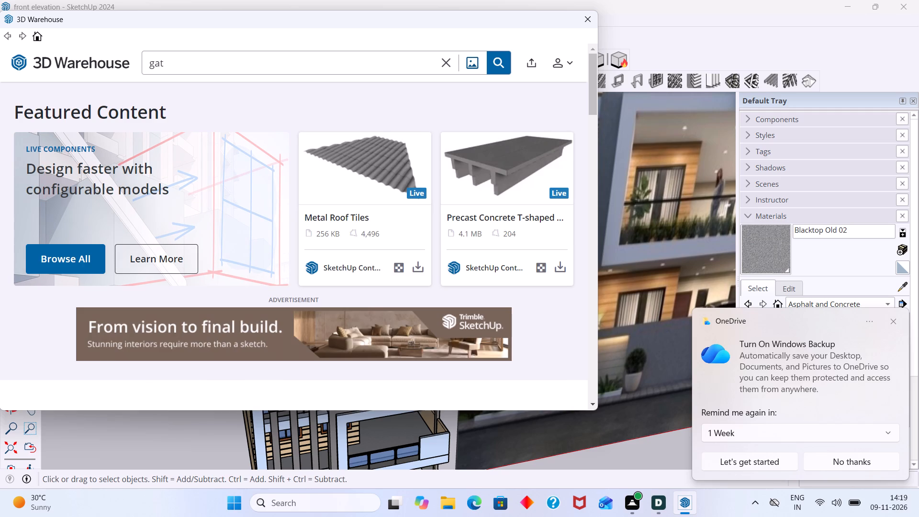
key("e")
left_click(493, 57)
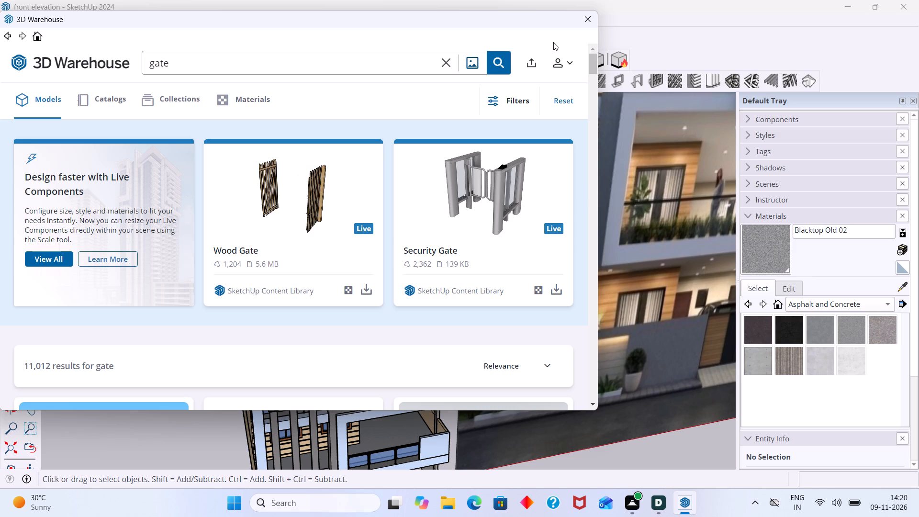
Browse the gate models and download the 464 KB "Gate 1" directly into the house model.
scroll(361, 287, "down", 6)
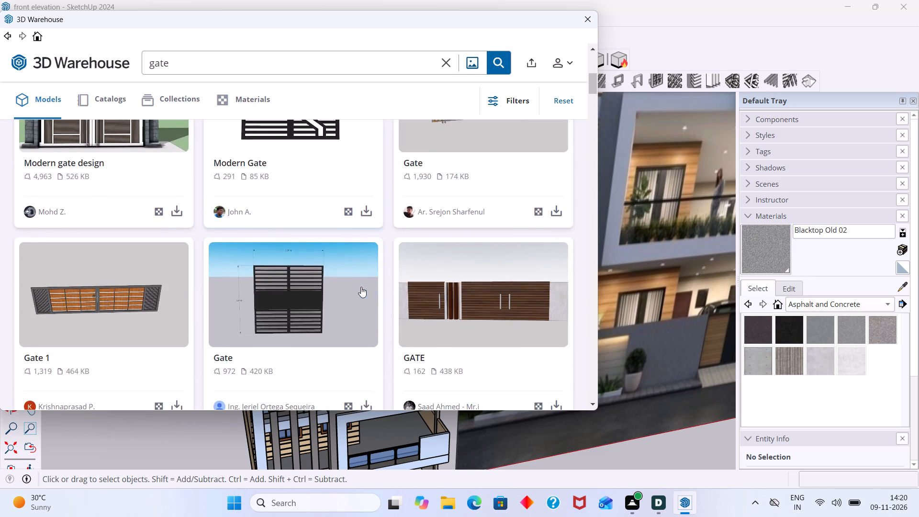
scroll(361, 267, "up", 2)
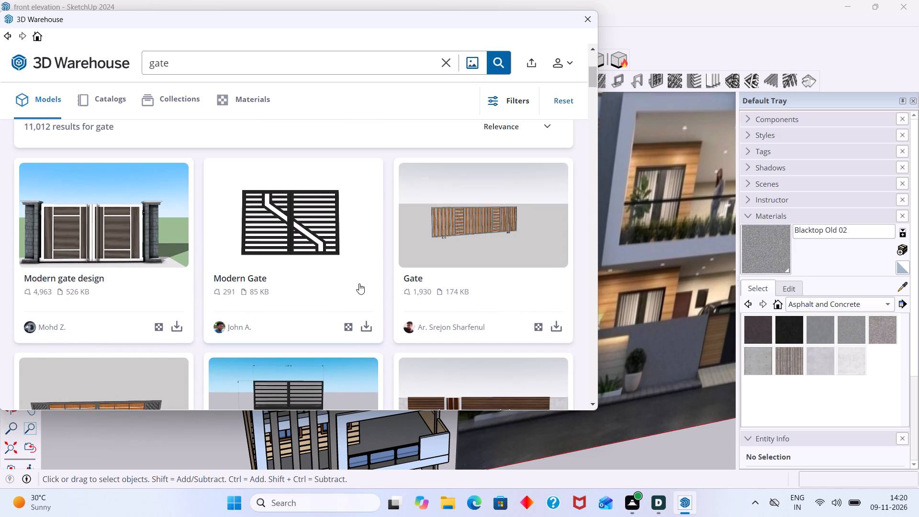
scroll(359, 282, "down", 3)
scroll(256, 295, "down", 1)
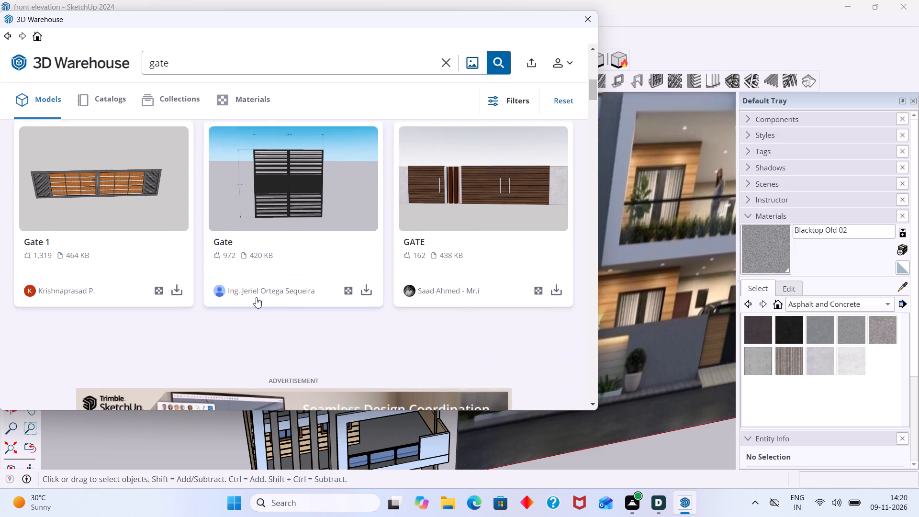
scroll(173, 302, "up", 2)
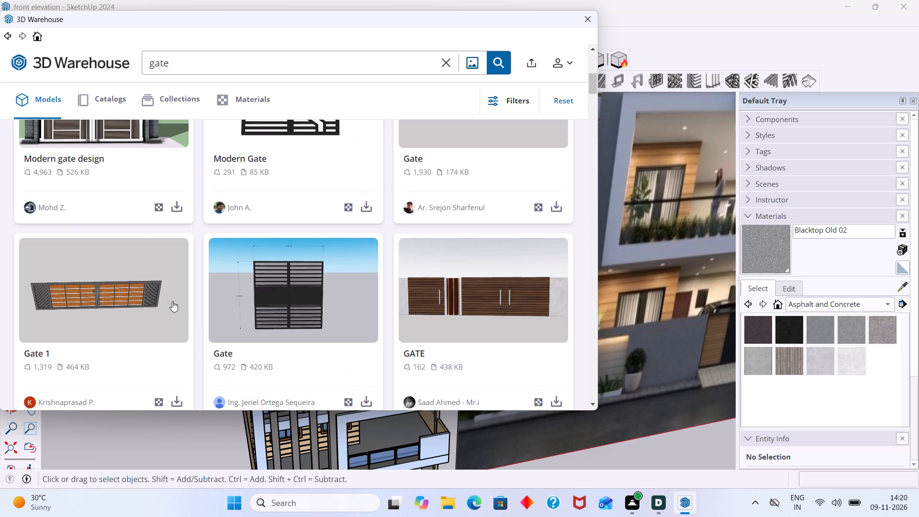
scroll(169, 360, "down", 2)
left_click(178, 285)
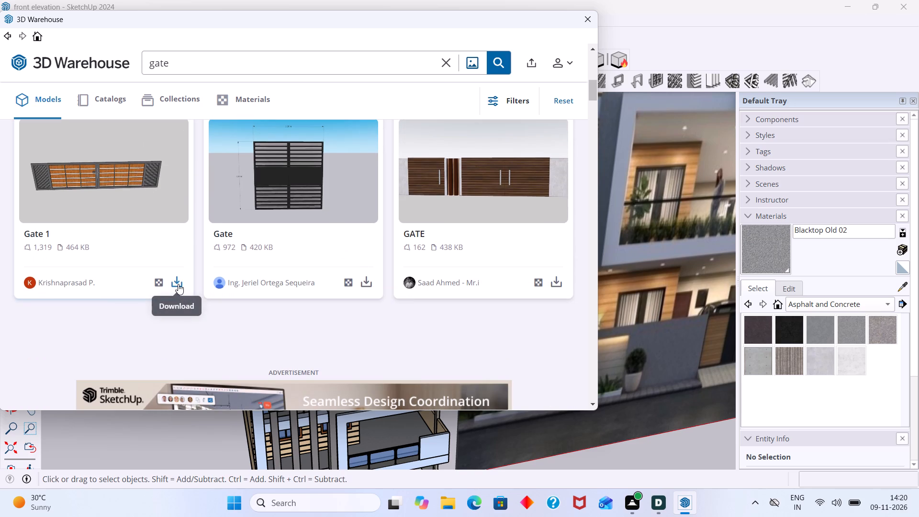
scroll(251, 299, "down", 4)
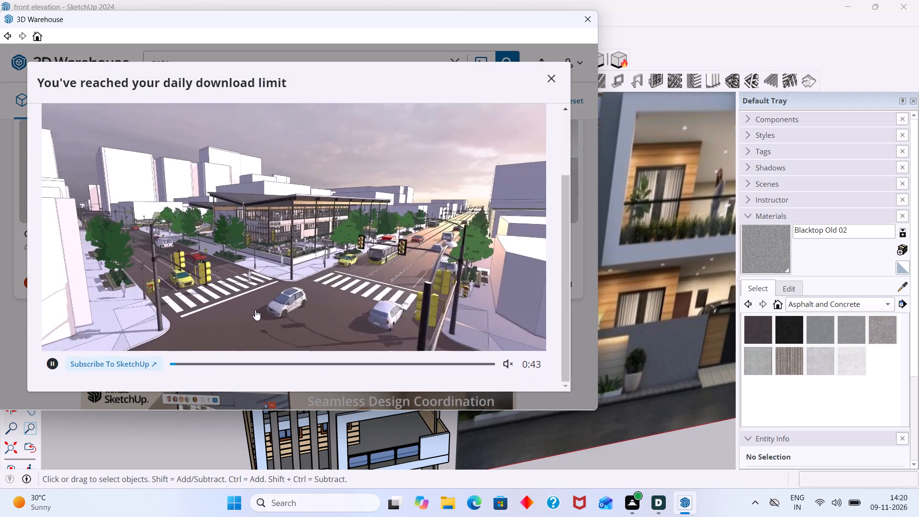
scroll(255, 310, "down", 2)
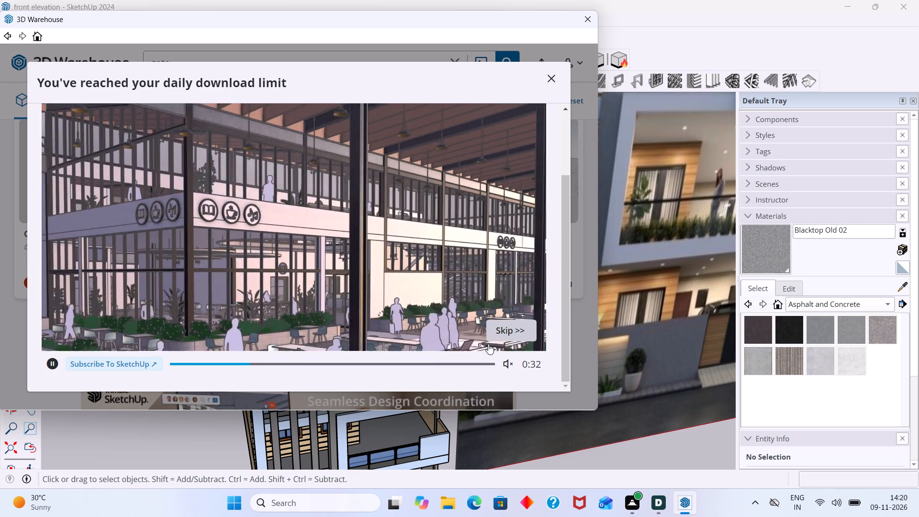
left_click(493, 339)
left_click(301, 279)
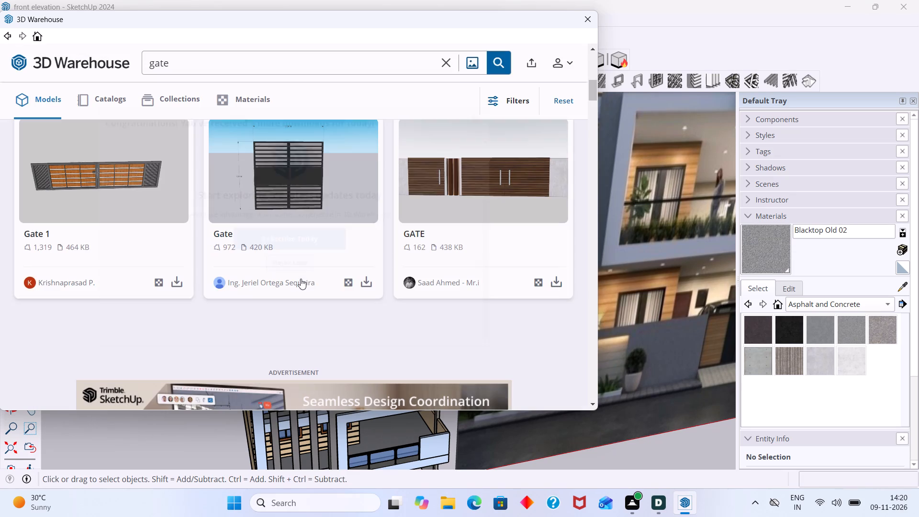
left_click(173, 281)
left_click(259, 227)
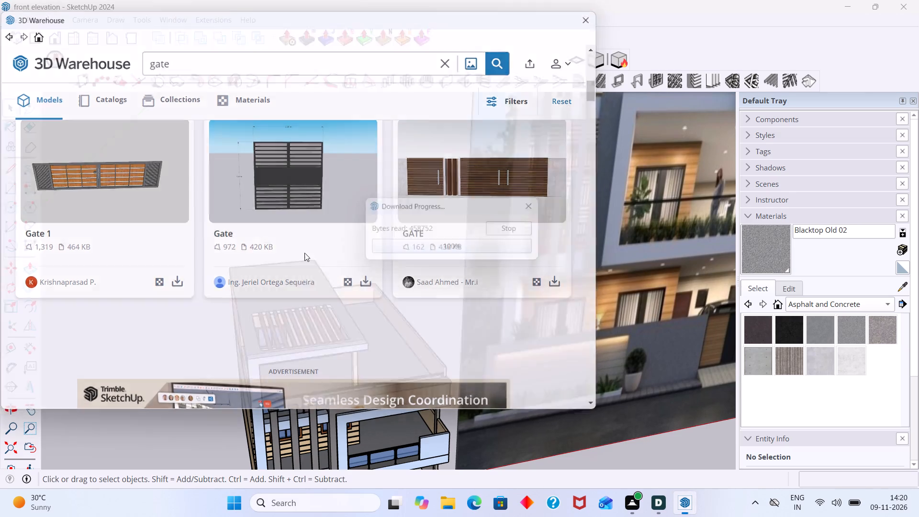
Place the downloaded gate component on the open ground in front of the house, beside the driveway opening.
scroll(236, 359, "down", 3)
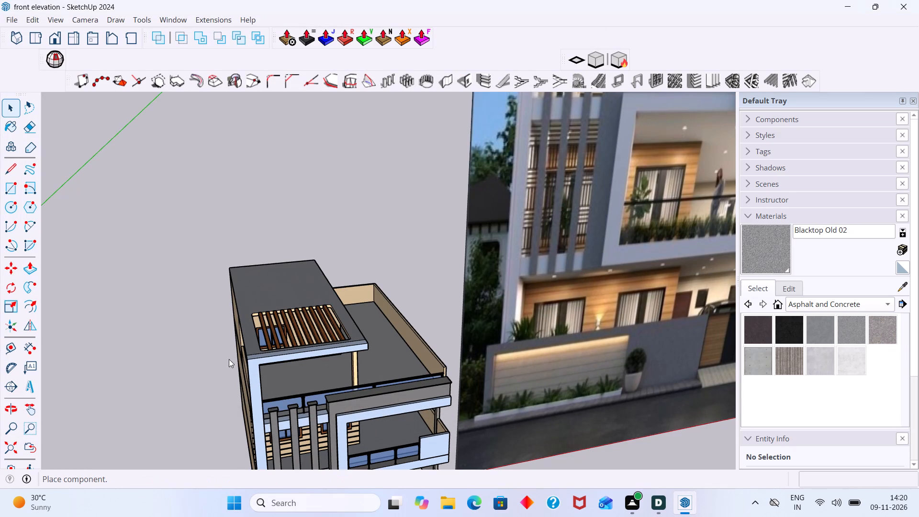
middle_click_drag(199, 358, 248, 251, "shift")
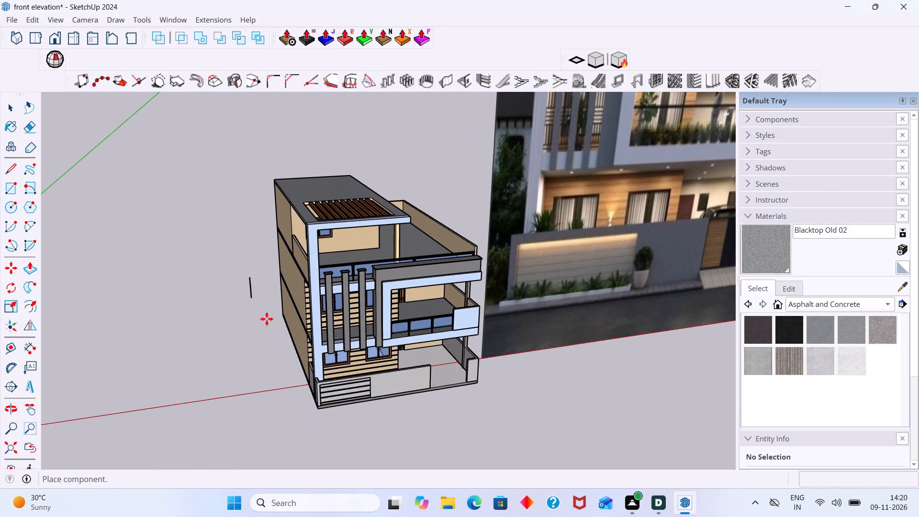
scroll(400, 383, "up", 1)
scroll(488, 418, "up", 1)
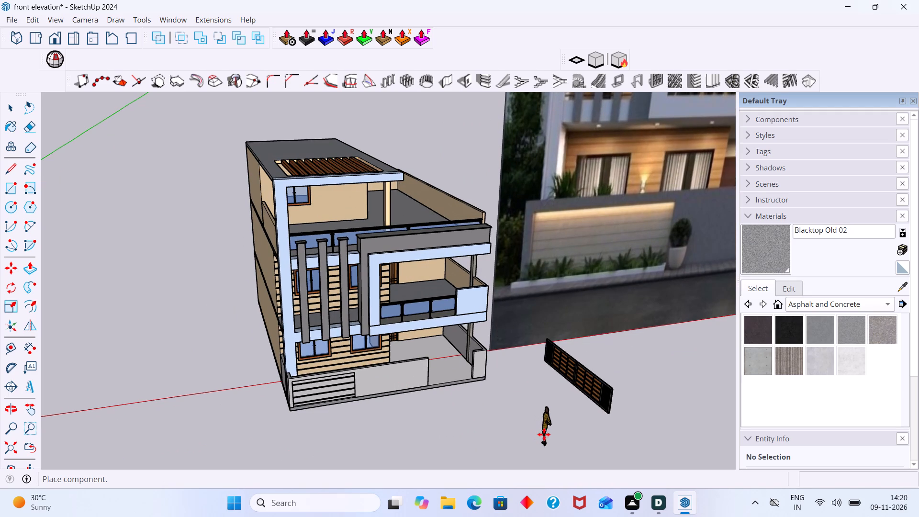
left_click(546, 445)
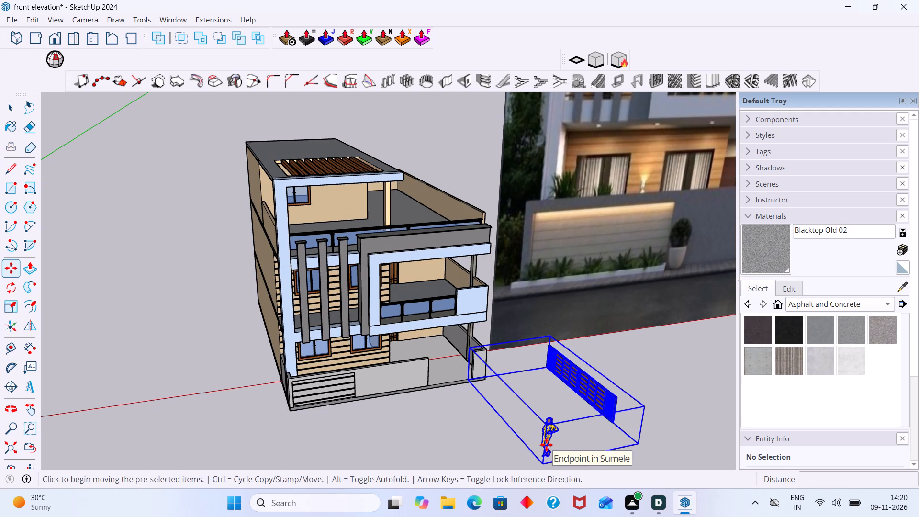
key("space")
left_click(591, 438)
Delete the human figure inside the imported gate component, leaving only the gate.
left_click(540, 433)
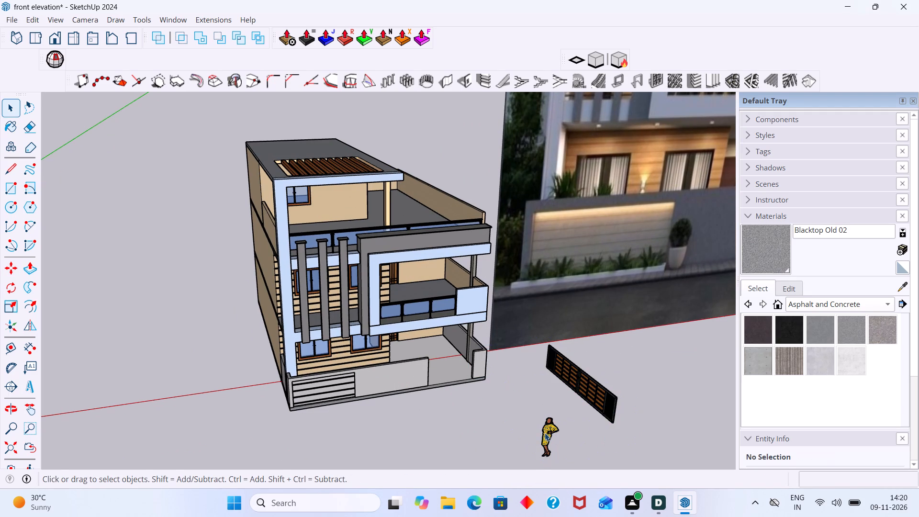
left_click(545, 433)
double_click(545, 433)
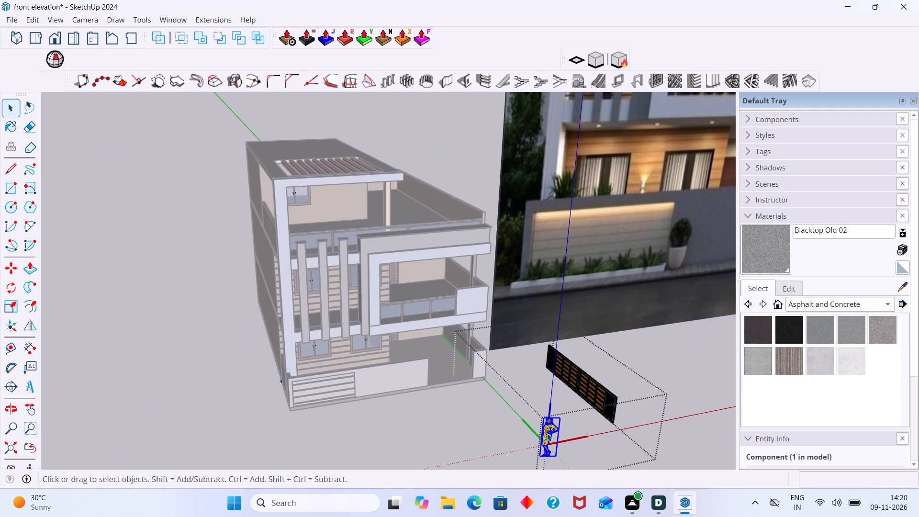
key("Delete")
left_click(660, 360)
Rotate the gate about its bottom corner in the horizontal plane until it runs parallel to the house's front boundary wall.
left_click(603, 391)
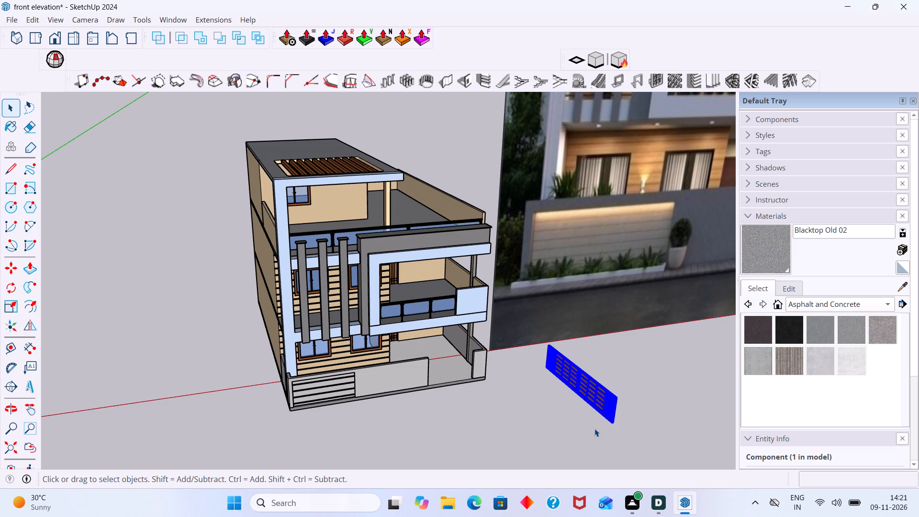
scroll(594, 428, "up", 4)
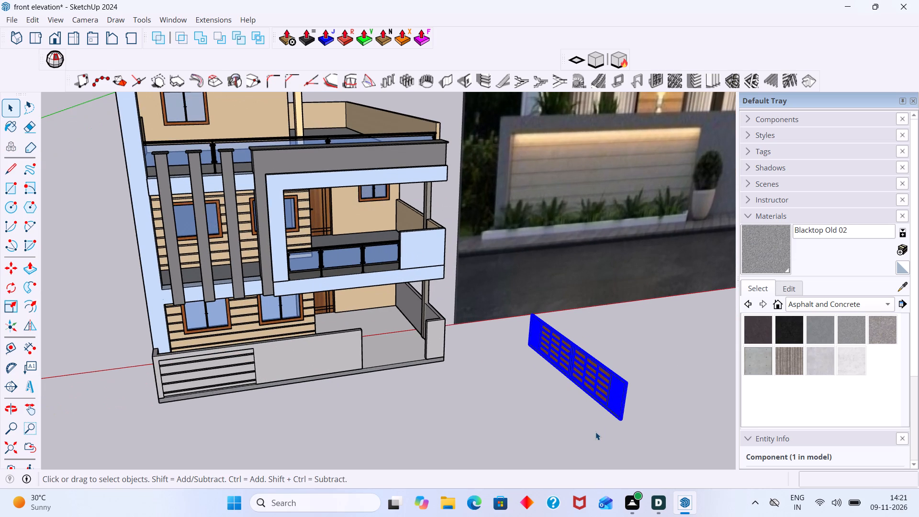
key("q")
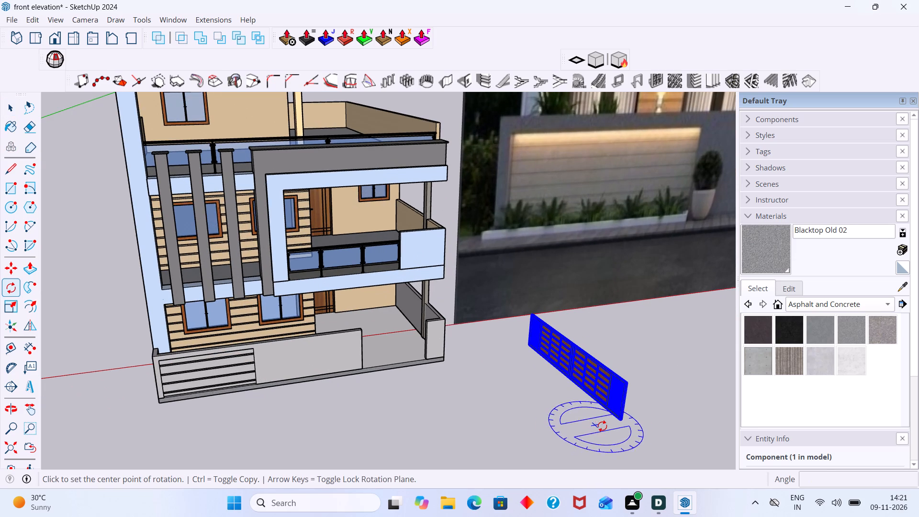
scroll(615, 424, "up", 4)
scroll(486, 327, "up", 3)
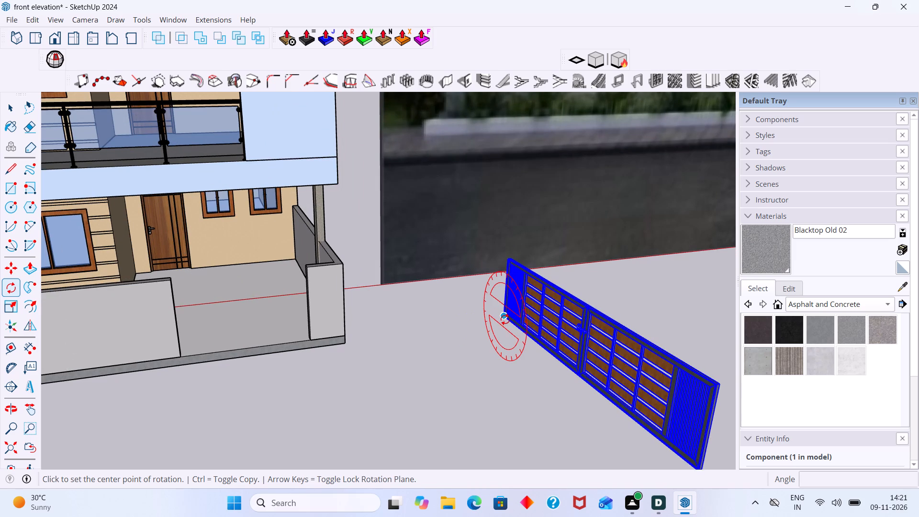
key("Up")
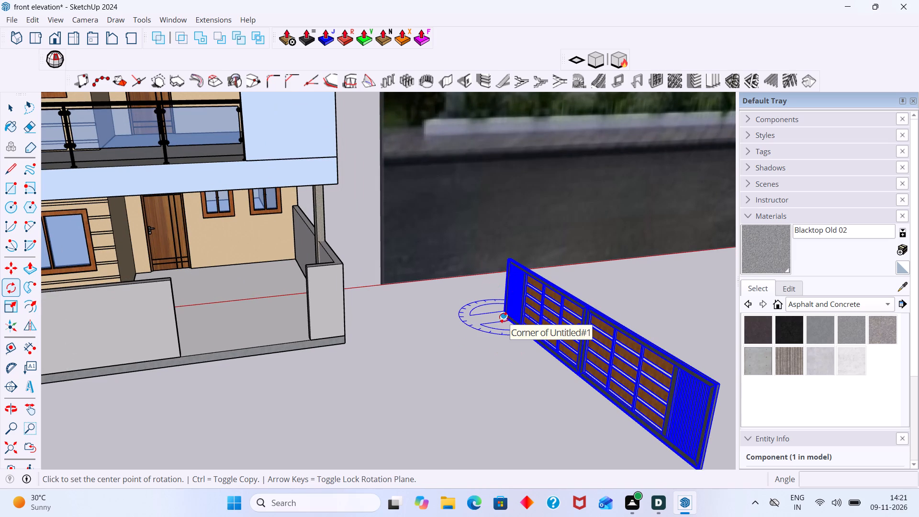
left_click(504, 317)
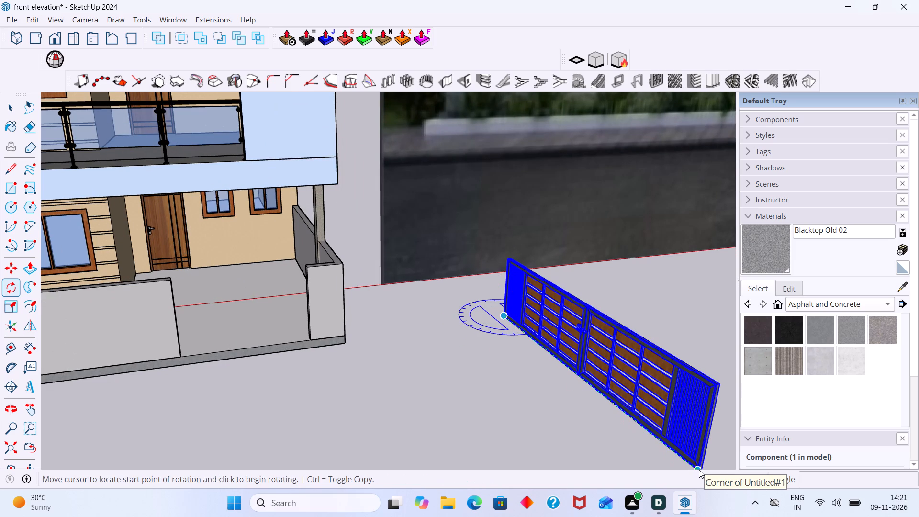
left_click(699, 470)
left_click(699, 466)
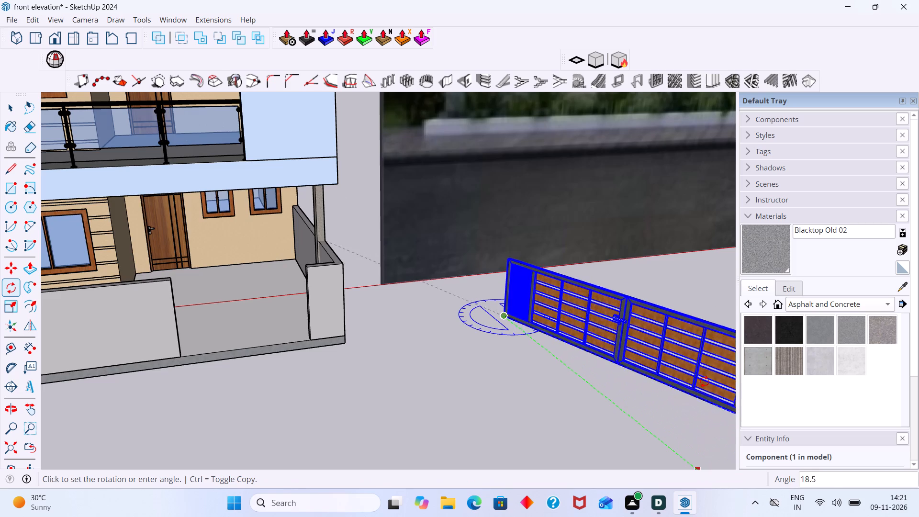
scroll(700, 373, "down", 5)
middle_click_drag(705, 353, 478, 402, "shift")
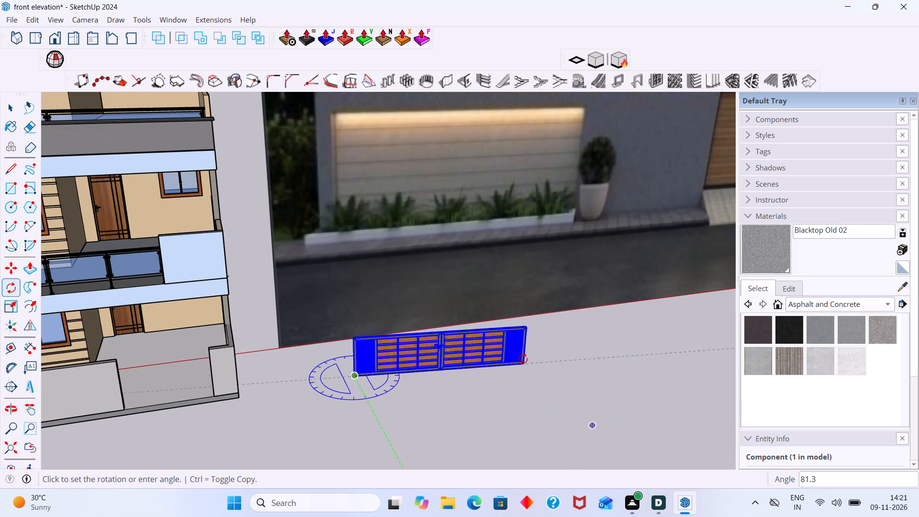
left_click(519, 354)
key("space")
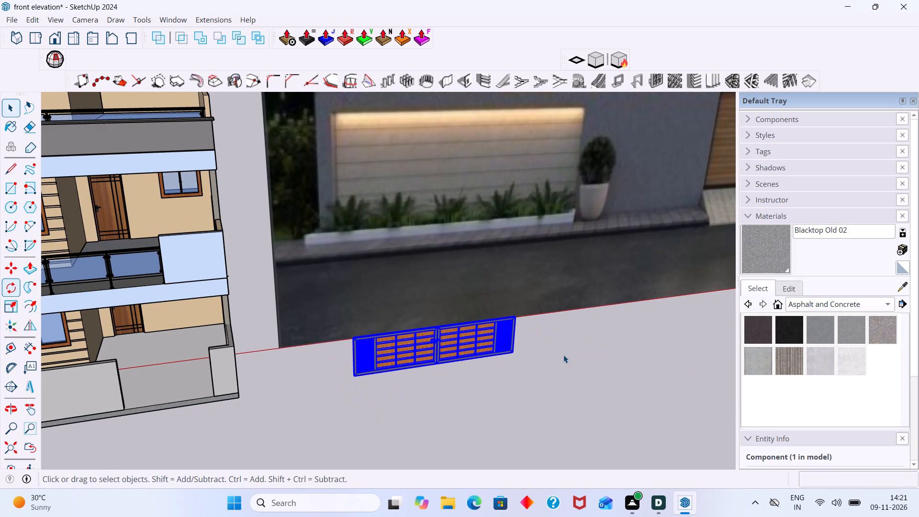
left_click(564, 355)
Scale the gate's width down to about 0.42, keeping its far end fixed.
scroll(492, 360, "down", 3)
scroll(449, 348, "up", 2)
left_click(436, 348)
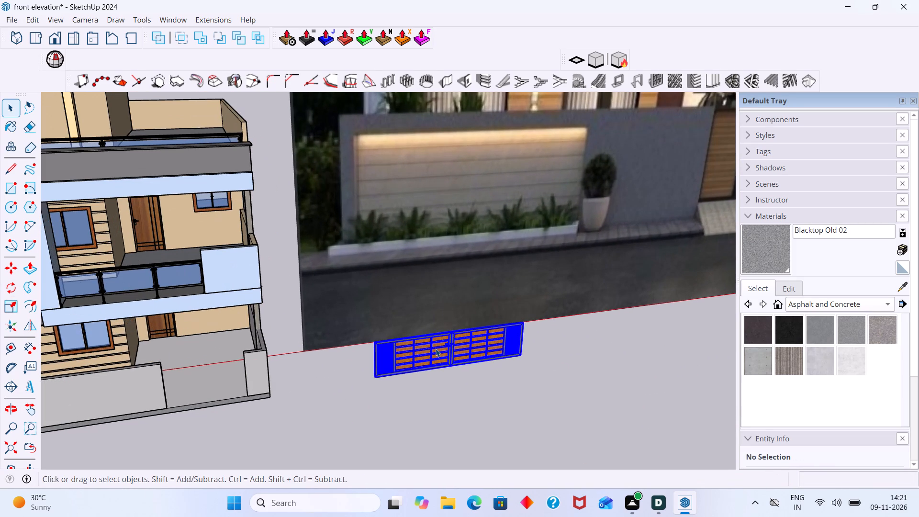
key("s")
scroll(359, 338, "up", 5)
middle_click_drag(358, 342, 411, 346)
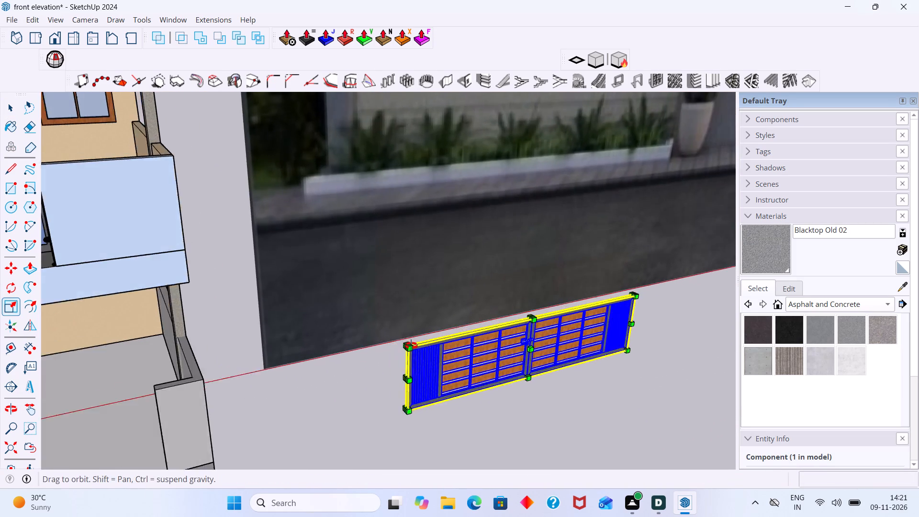
middle_click_drag(411, 346, 413, 346)
scroll(412, 346, "up", 11)
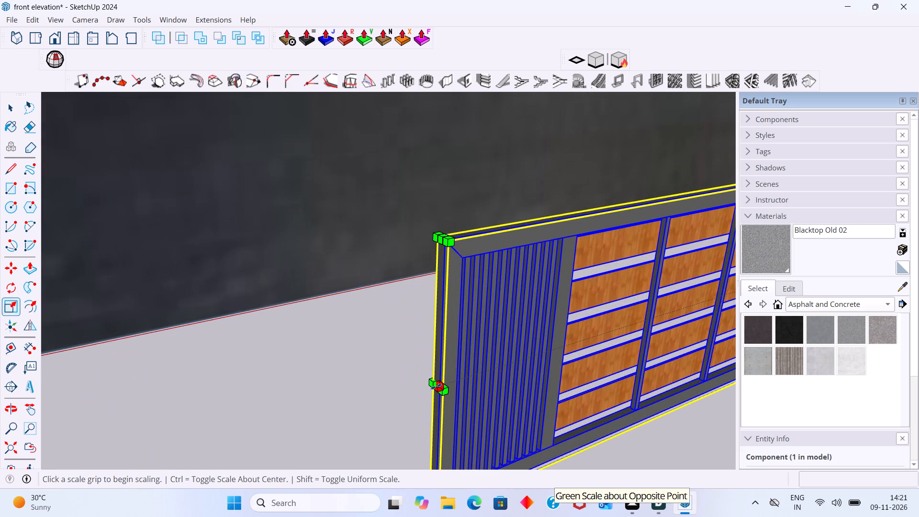
left_click(439, 382)
scroll(480, 372, "down", 2)
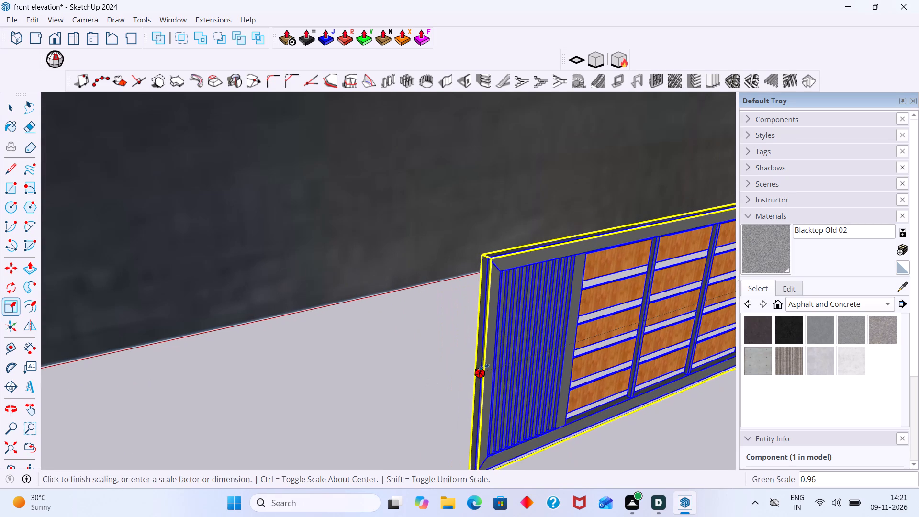
middle_click_drag(484, 367, 274, 366)
scroll(387, 349, "down", 3)
middle_click_drag(446, 332, 227, 352)
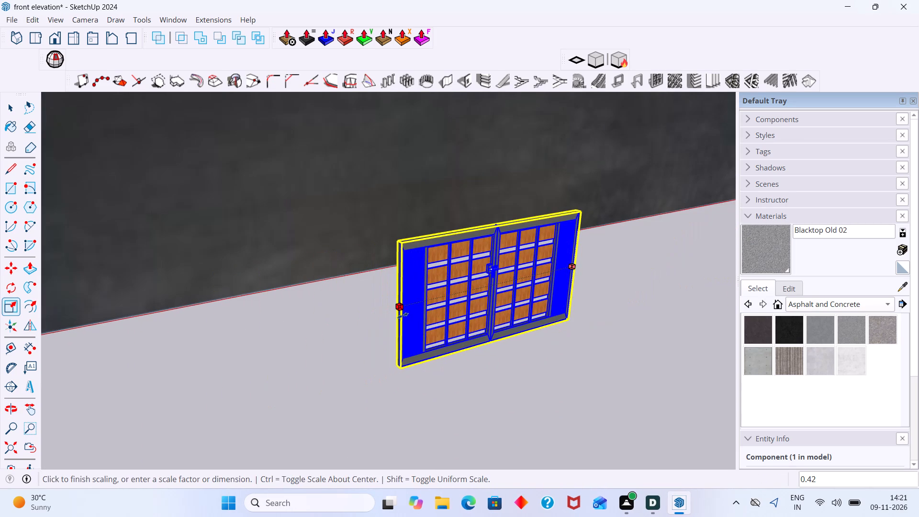
left_click(404, 315)
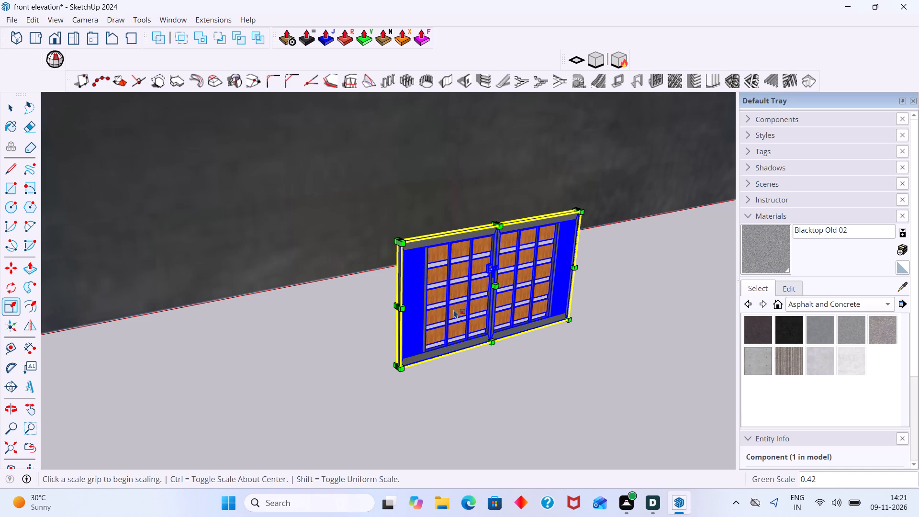
key("space")
Scale the gate's height down to about 0.71 from its top edge.
middle_click_drag(487, 287, 443, 339)
scroll(484, 271, "up", 9)
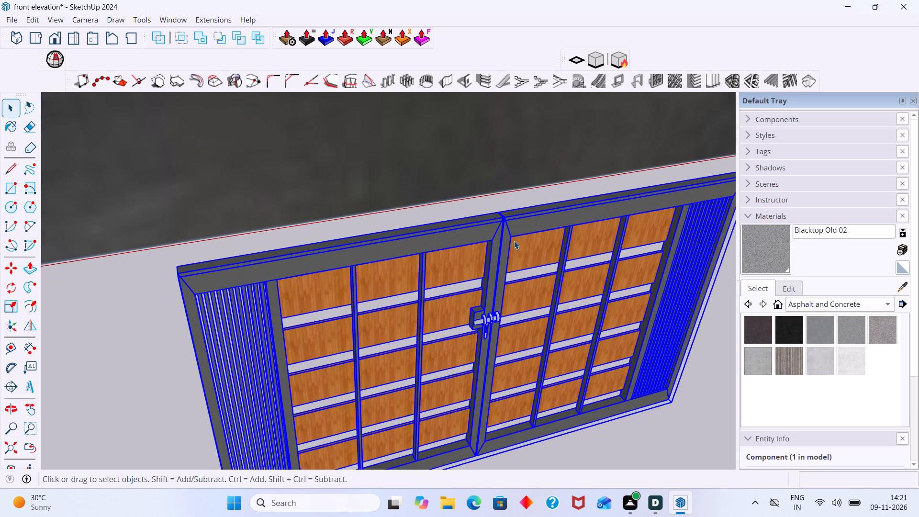
key("s")
scroll(508, 225, "up", 4)
left_click(500, 214)
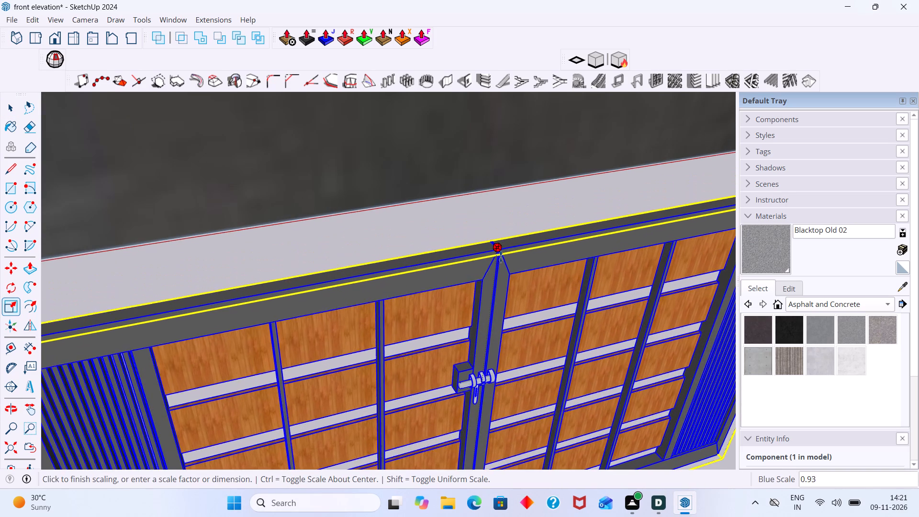
scroll(503, 266, "down", 4)
middle_click_drag(503, 266, 470, 215, "shift")
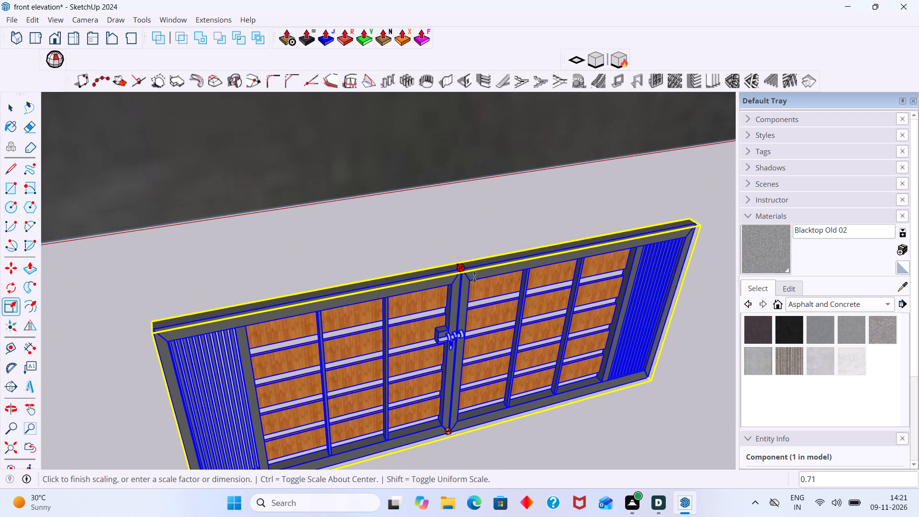
left_click(475, 277)
key("space")
left_click(606, 404)
Move the gate by its bottom corner into the driveway opening, setting it on the base against the end of the long boundary wall.
scroll(605, 398, "down", 2)
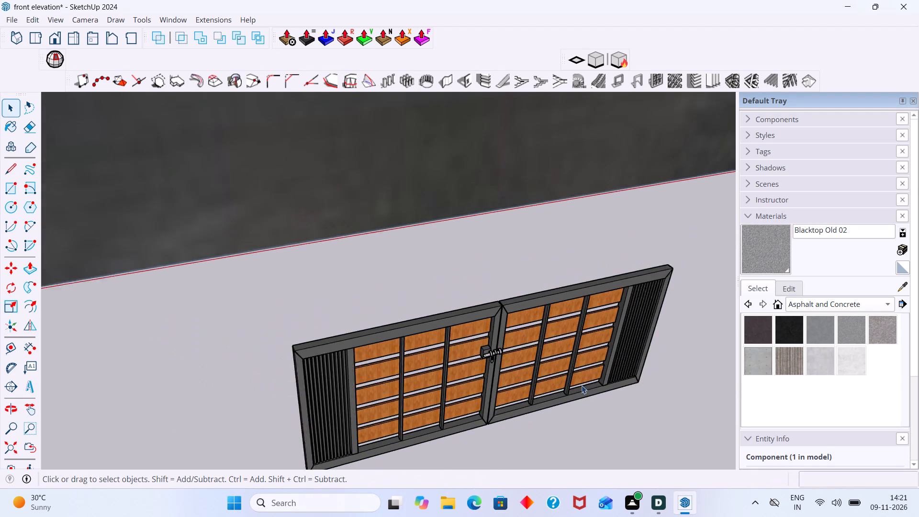
scroll(582, 385, "down", 3)
middle_click_drag(560, 392, 538, 351)
left_click(497, 368)
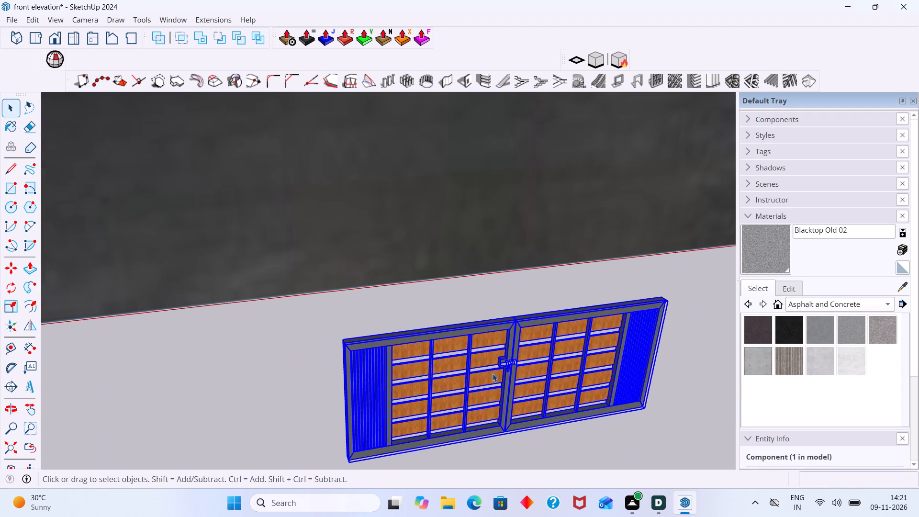
key("m")
middle_click_drag(390, 429, 430, 332)
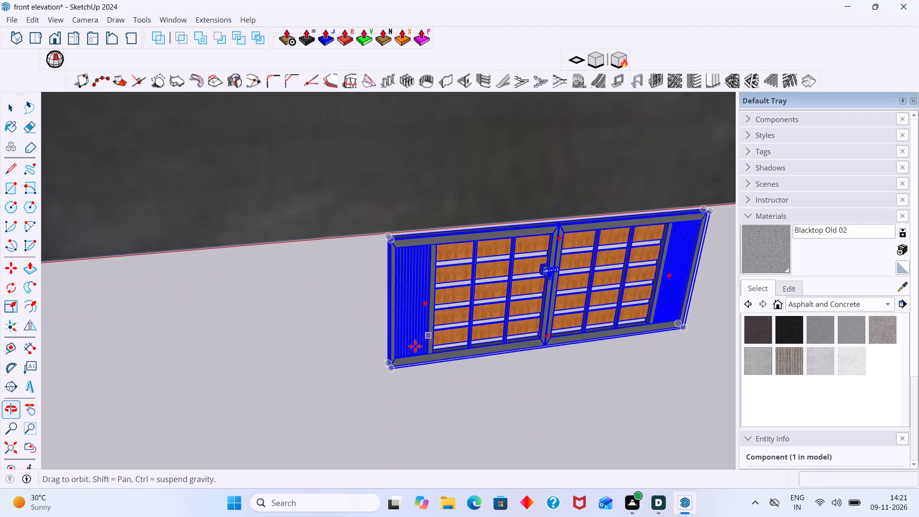
scroll(382, 365, "up", 12)
middle_click_drag(384, 365, 442, 388)
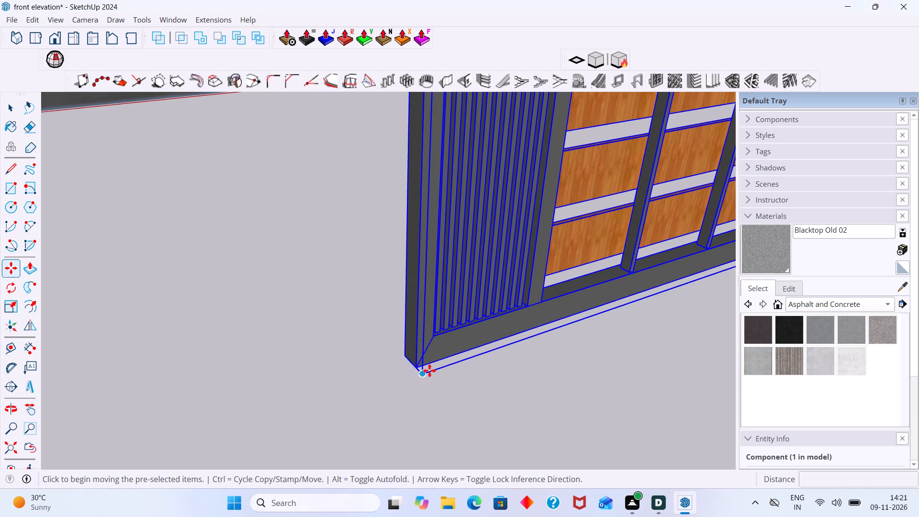
scroll(411, 363, "up", 13)
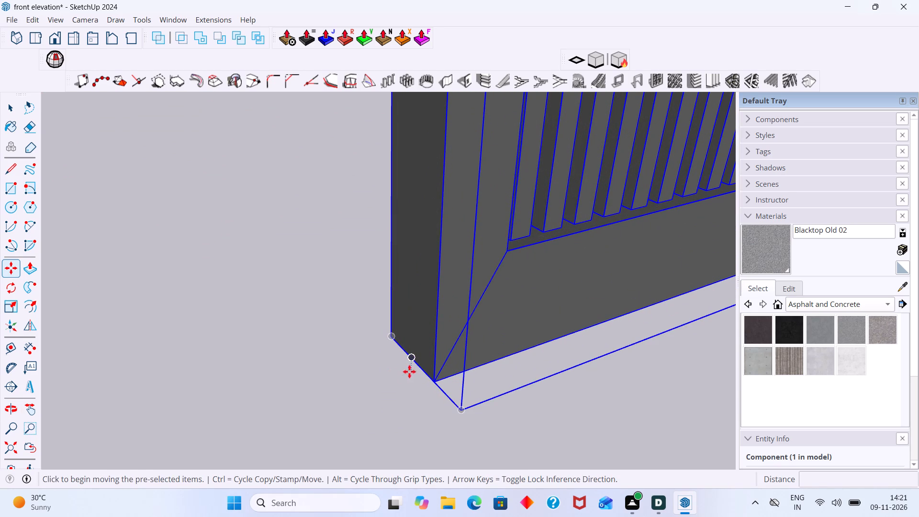
left_click(415, 359)
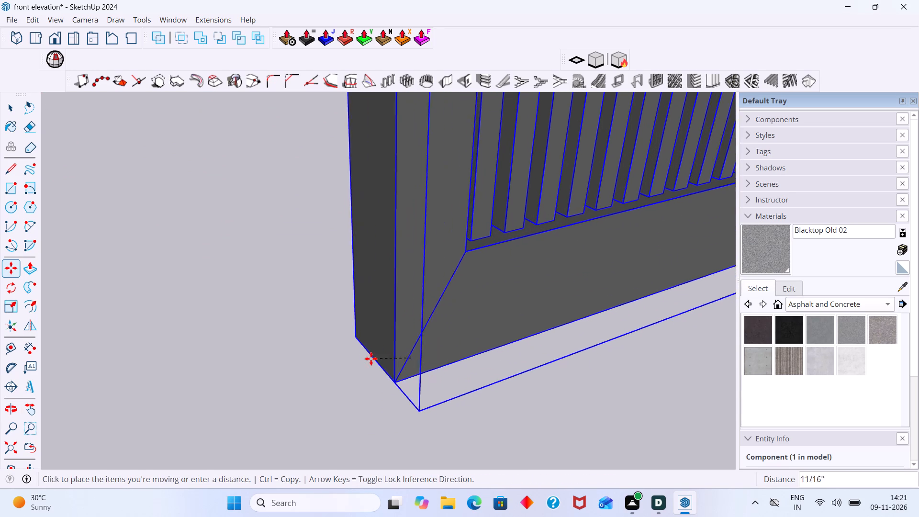
scroll(365, 359, "down", 20)
scroll(365, 359, "down", 13)
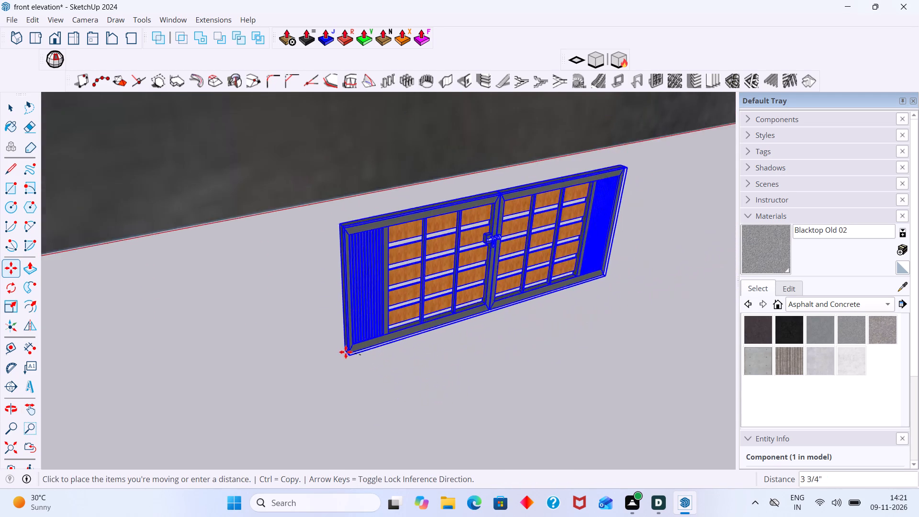
scroll(346, 352, "down", 20)
scroll(346, 352, "down", 6)
middle_click_drag(353, 352, 335, 352)
scroll(222, 374, "up", 8)
middle_click_drag(177, 382, 104, 412)
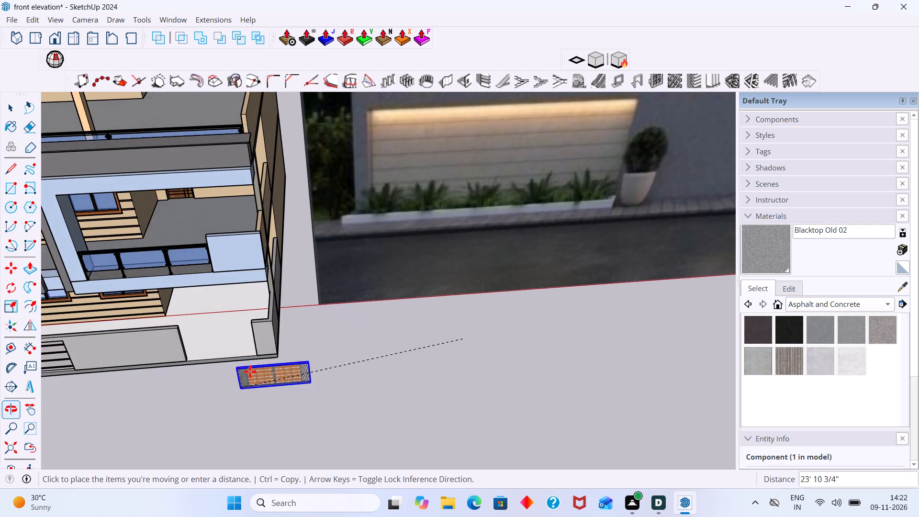
scroll(251, 364, "up", 20)
scroll(251, 364, "up", 6)
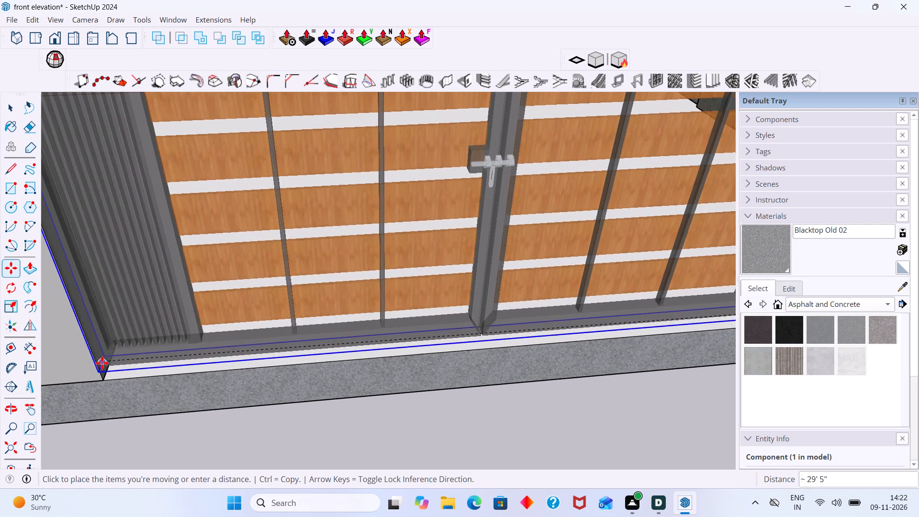
left_click(110, 364)
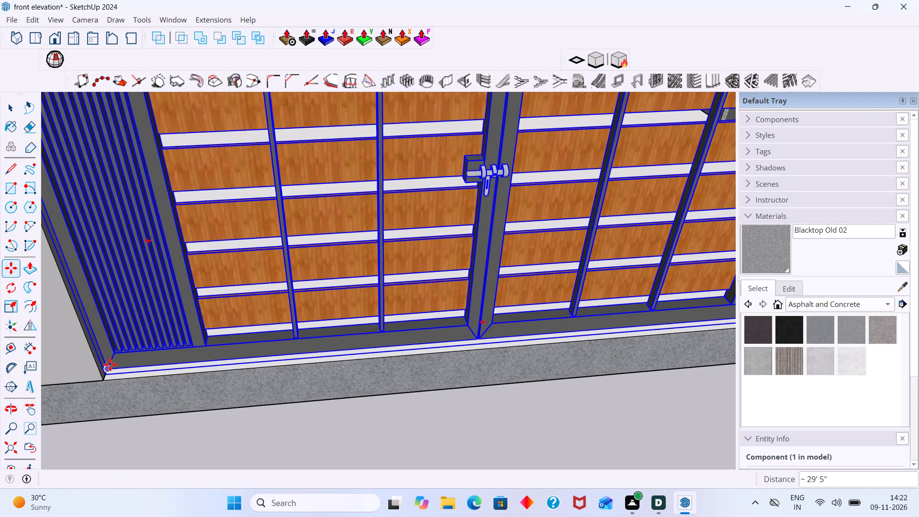
key("space")
scroll(203, 372, "down", 11)
left_click(393, 407)
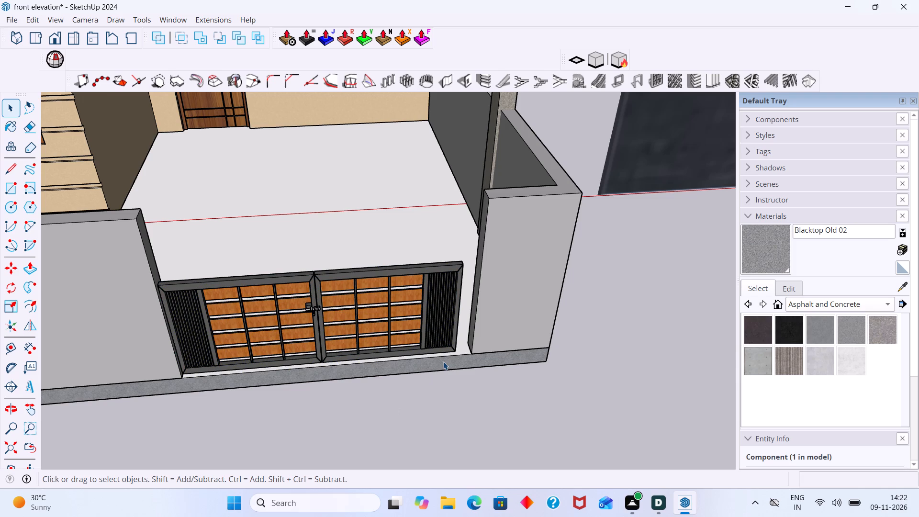
Scale the gate's width by about 1.06 so its free end meets the short boundary wall and fills the driveway opening.
scroll(454, 360, "down", 8)
scroll(489, 322, "down", 3)
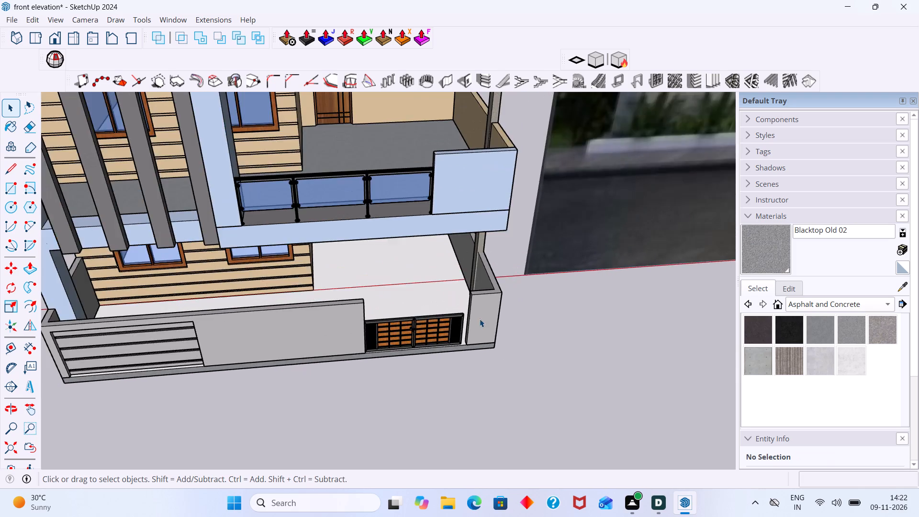
scroll(475, 320, "up", 12)
middle_click_drag(374, 331, 242, 337)
scroll(447, 339, "up", 7)
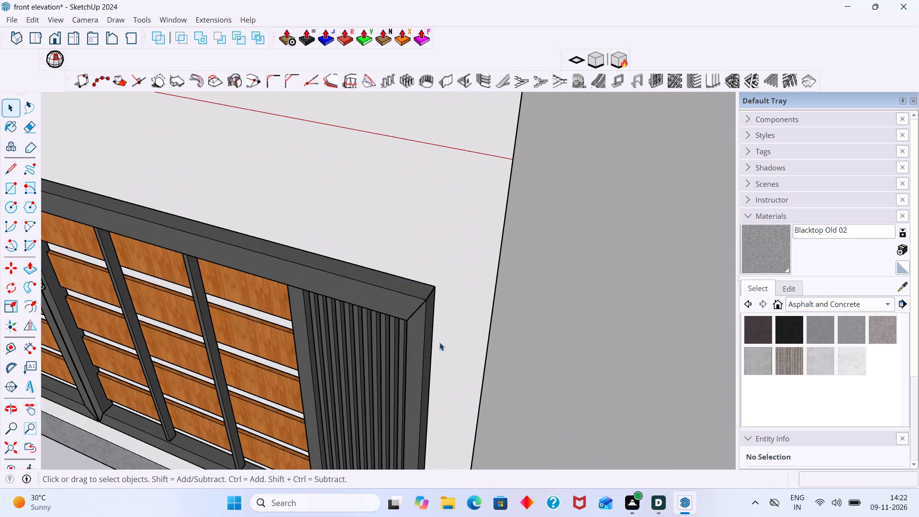
key("s")
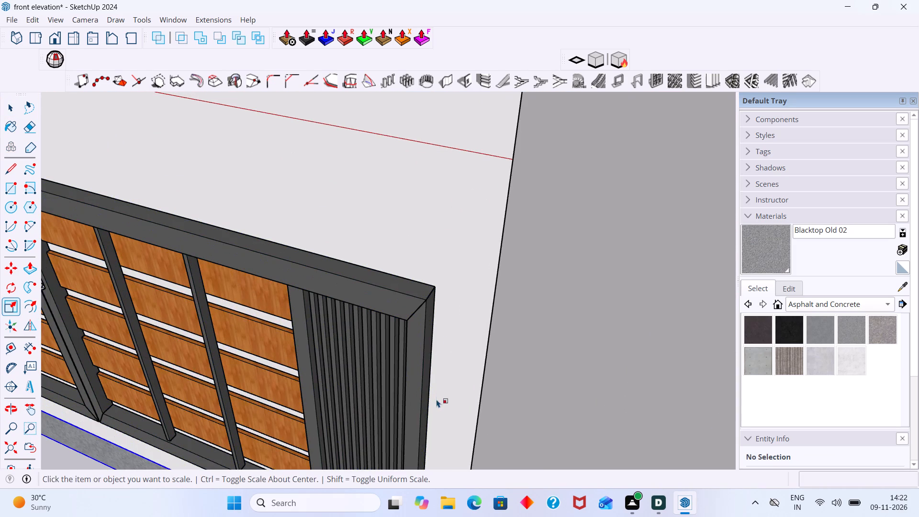
key("space")
left_click(415, 402)
key("s")
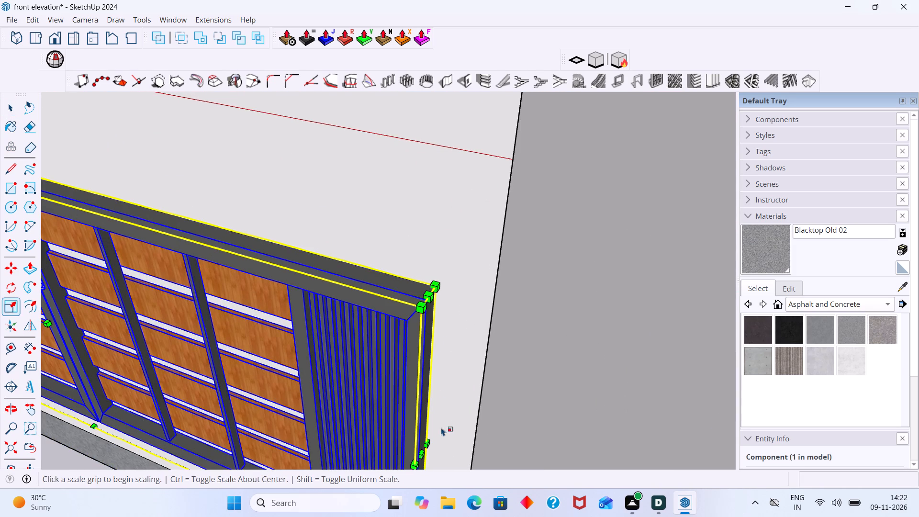
left_click(419, 454)
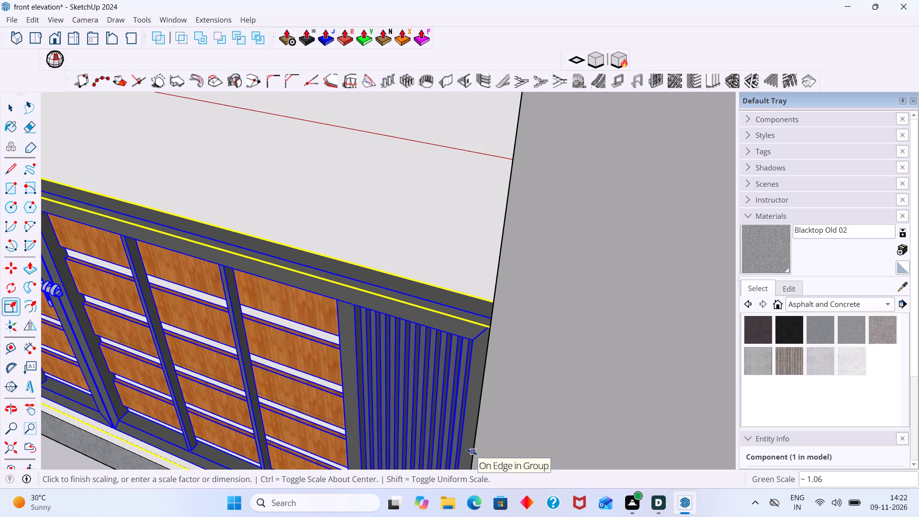
left_click(472, 452)
key("space")
scroll(465, 437, "down", 19)
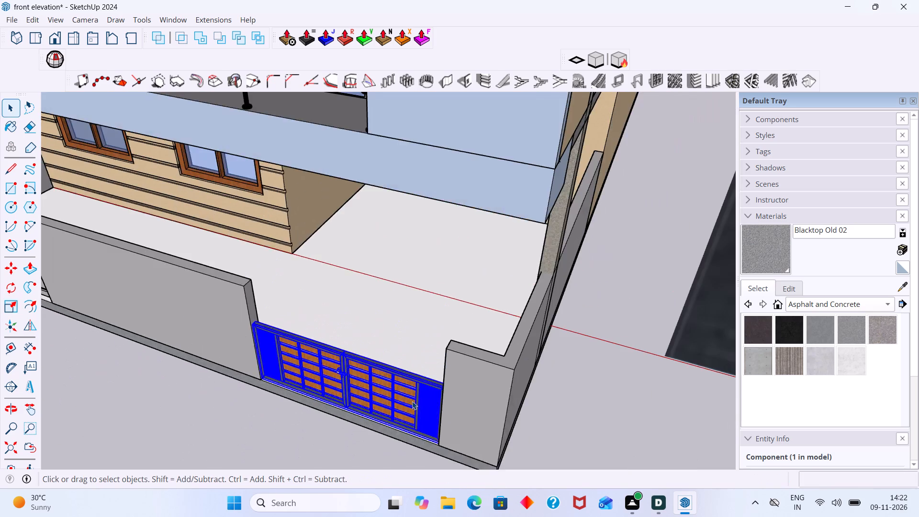
Scale the gate's height up by about 1.65 so its top meets the top of the short boundary wall.
scroll(412, 401, "down", 2)
middle_click_drag(407, 407, 463, 404)
left_click(595, 398)
scroll(429, 365, "up", 10)
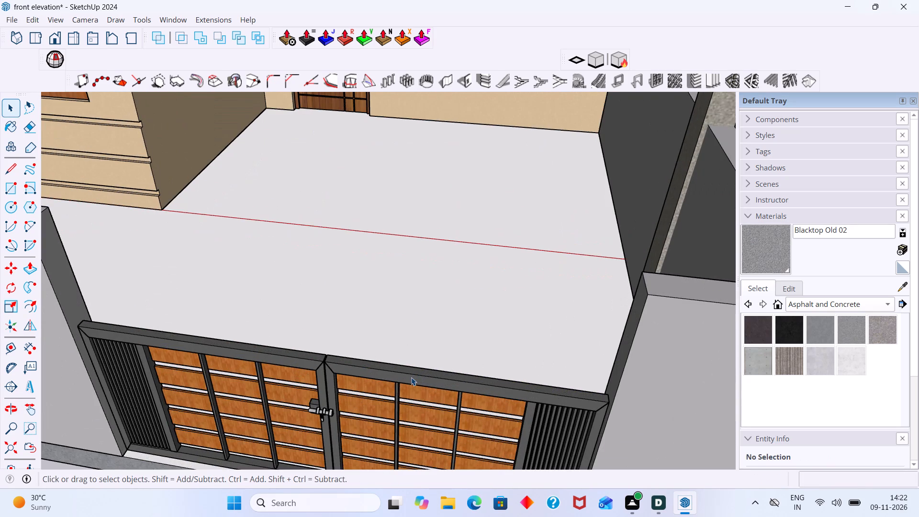
left_click(411, 377)
key("s")
scroll(312, 360, "up", 8)
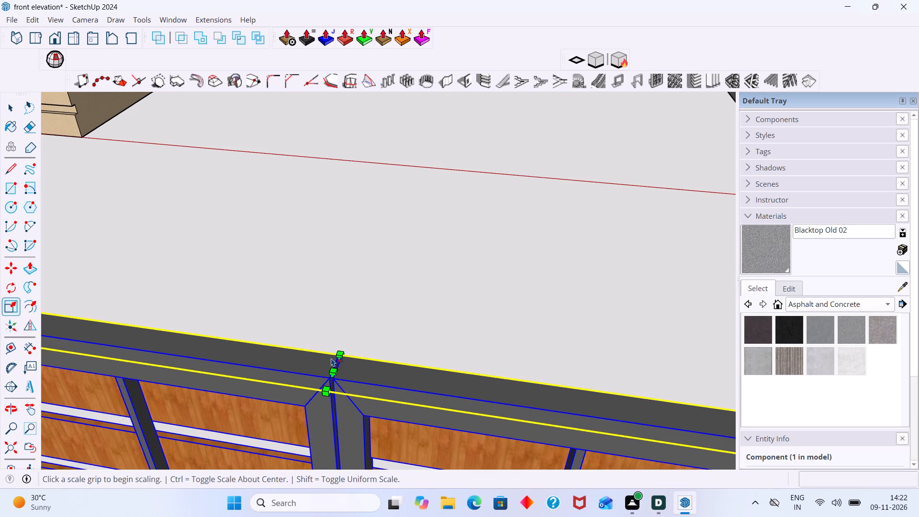
left_click(333, 370)
scroll(349, 270, "down", 5)
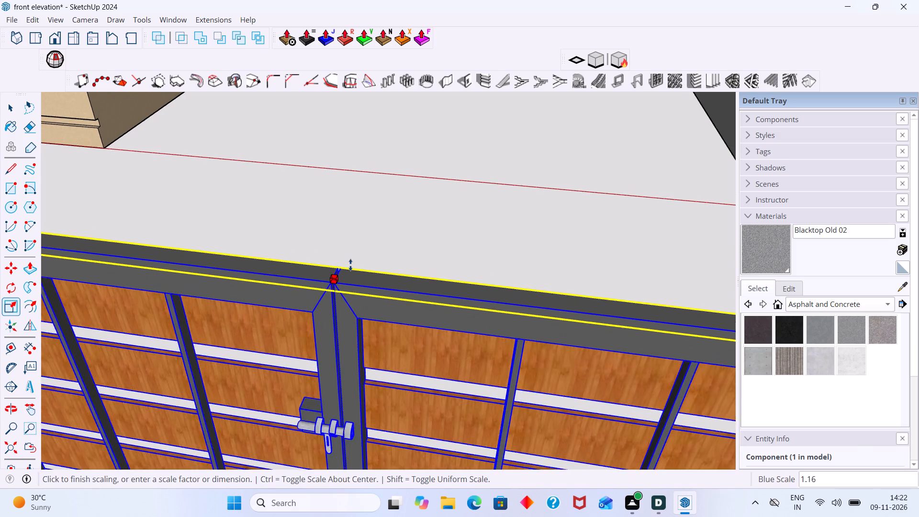
scroll(350, 265, "down", 11)
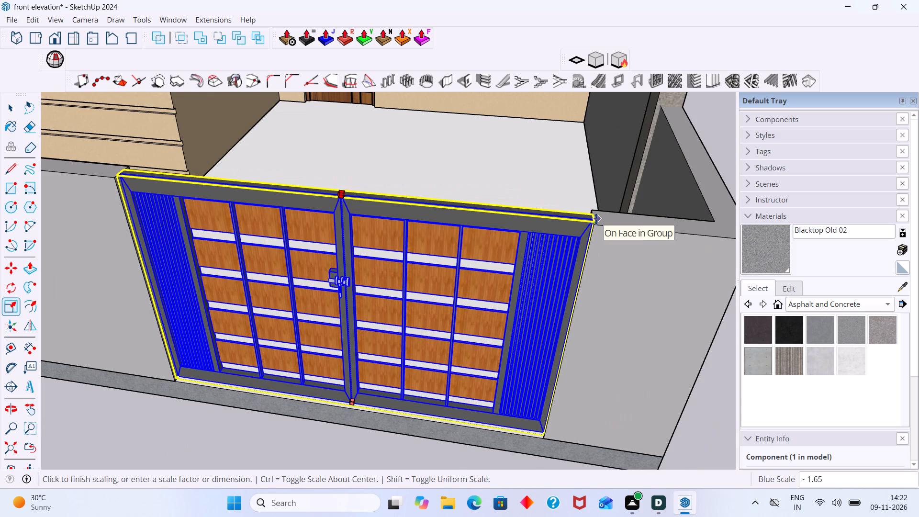
scroll(595, 219, "up", 12)
scroll(590, 218, "down", 1)
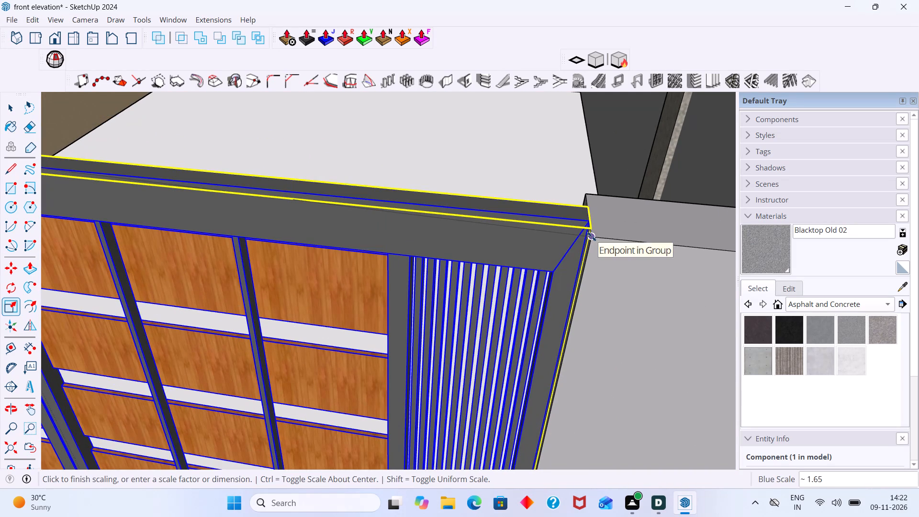
left_click(592, 236)
key("space")
scroll(589, 236, "down", 14)
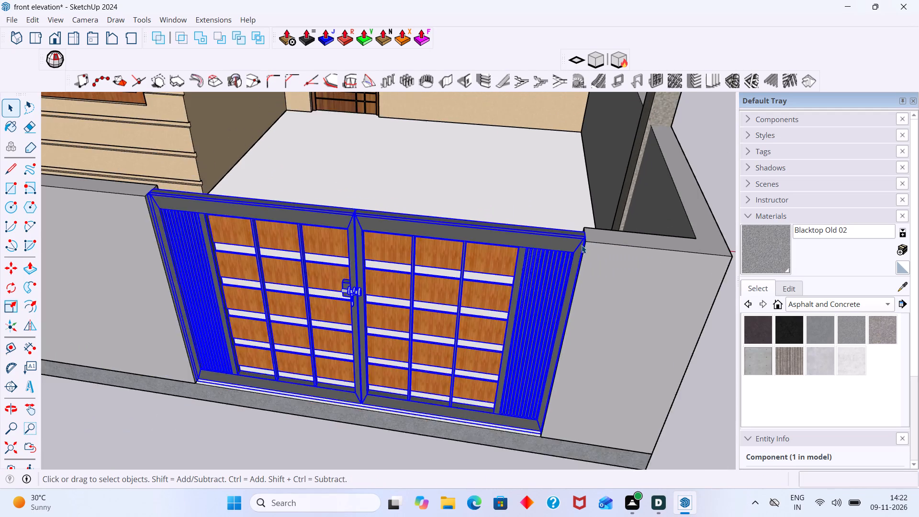
scroll(582, 245, "down", 10)
left_click(649, 287)
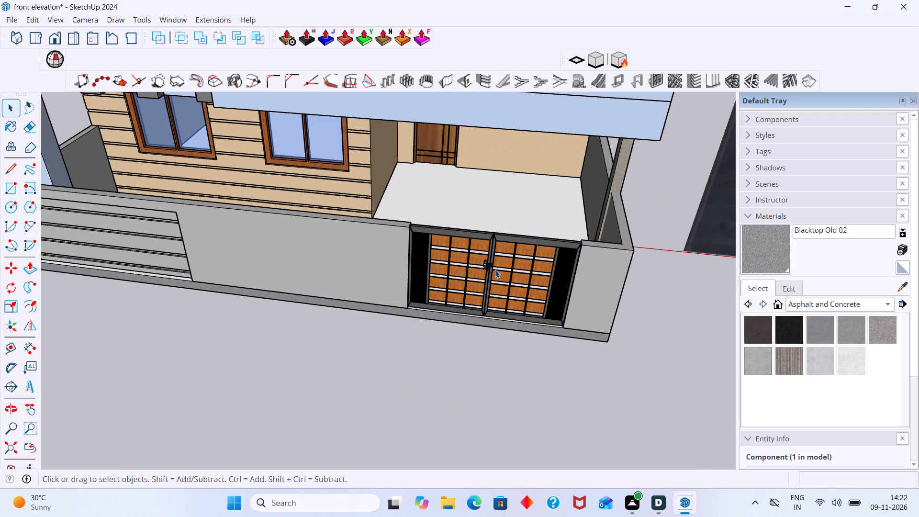
Compare the fitted gate, boundary wall and house front with the reference elevation image.
middle_click_drag(495, 270, 532, 270)
scroll(532, 270, "down", 2)
middle_click_drag(529, 269, 294, 333)
scroll(348, 322, "down", 7)
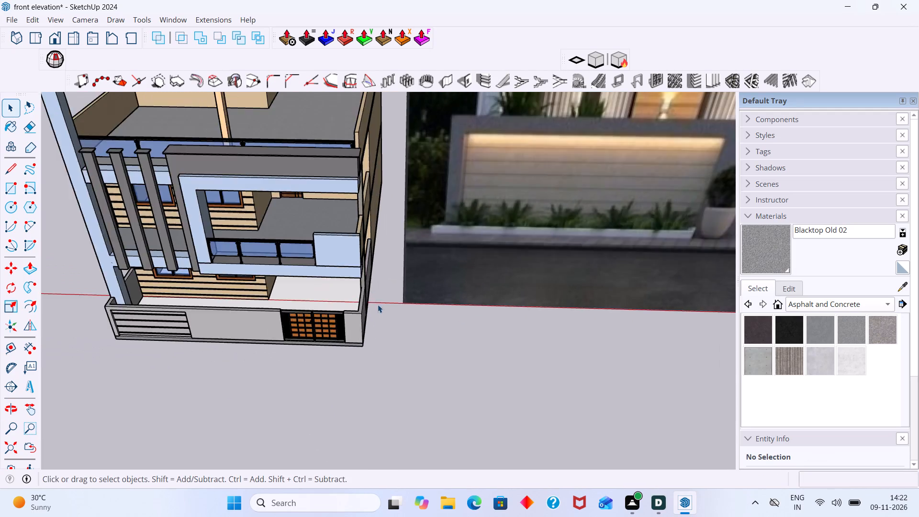
scroll(378, 304, "down", 11)
scroll(627, 239, "up", 9)
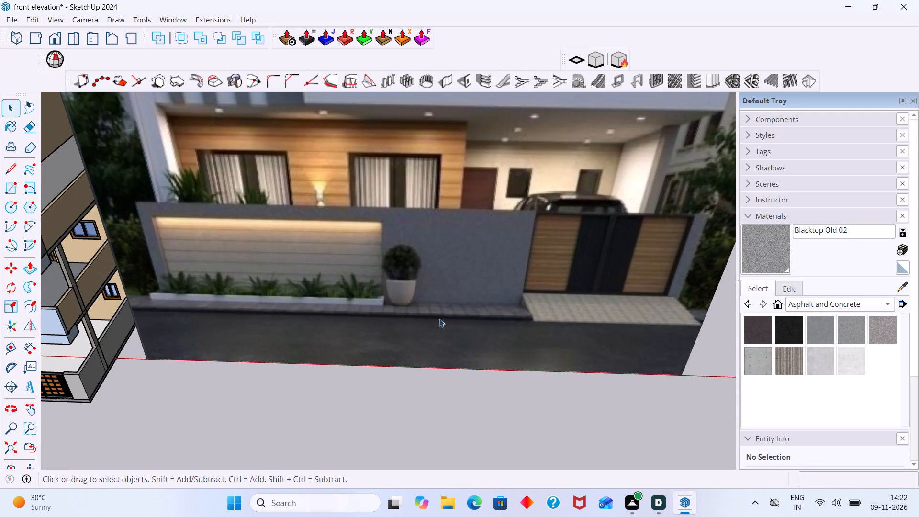
middle_click_drag(394, 333, 428, 324)
scroll(396, 329, "down", 4)
middle_click_drag(364, 348, 527, 303)
scroll(262, 377, "up", 4)
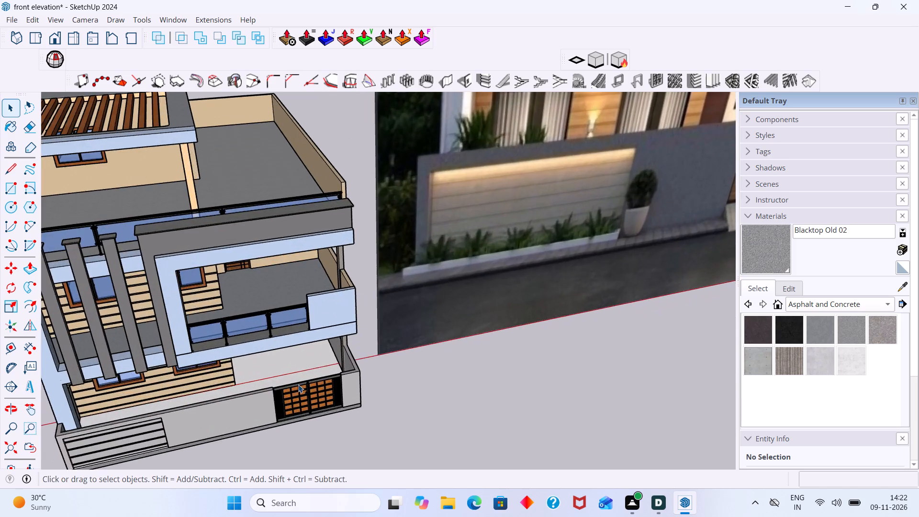
scroll(298, 385, "down", 9)
middle_click_drag(335, 389, 301, 358)
middle_click_drag(290, 359, 231, 332)
scroll(187, 342, "up", 4)
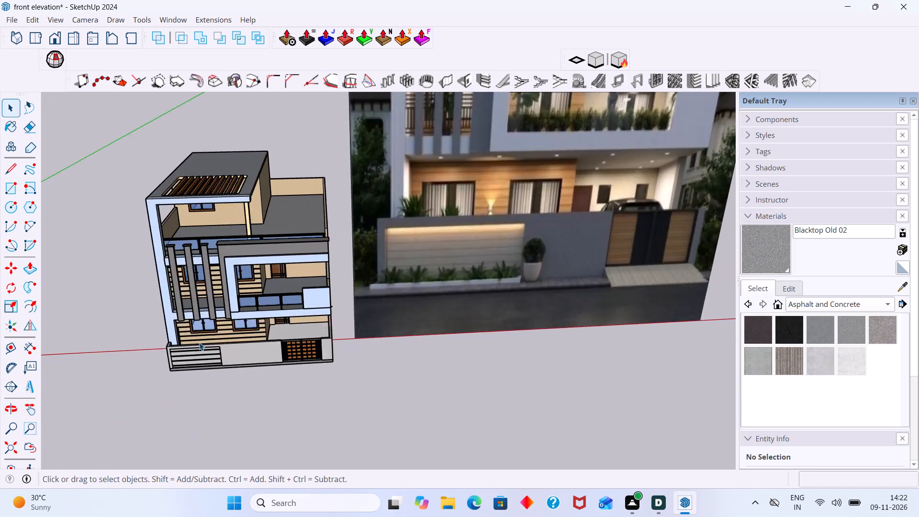
scroll(199, 342, "up", 20)
scroll(199, 342, "up", 2)
middle_click_drag(263, 362, 355, 316)
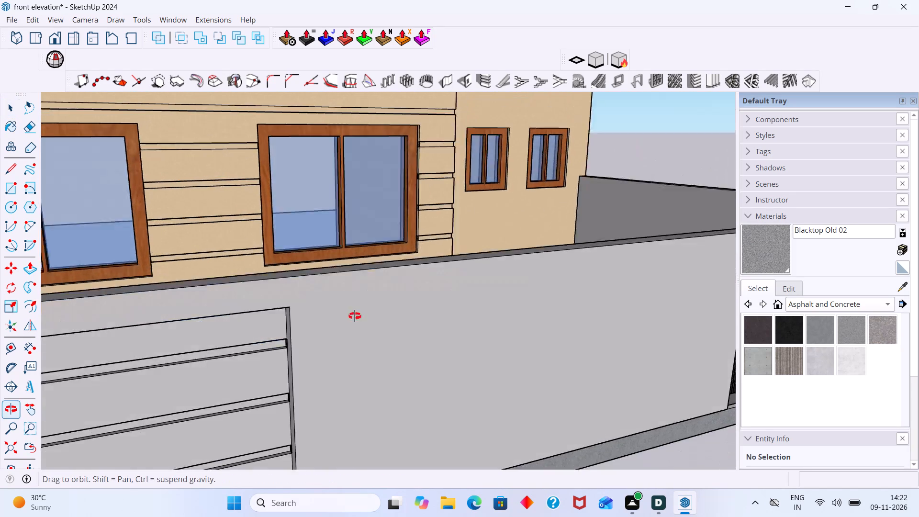
middle_click_drag(355, 316, 269, 325)
scroll(390, 309, "down", 3)
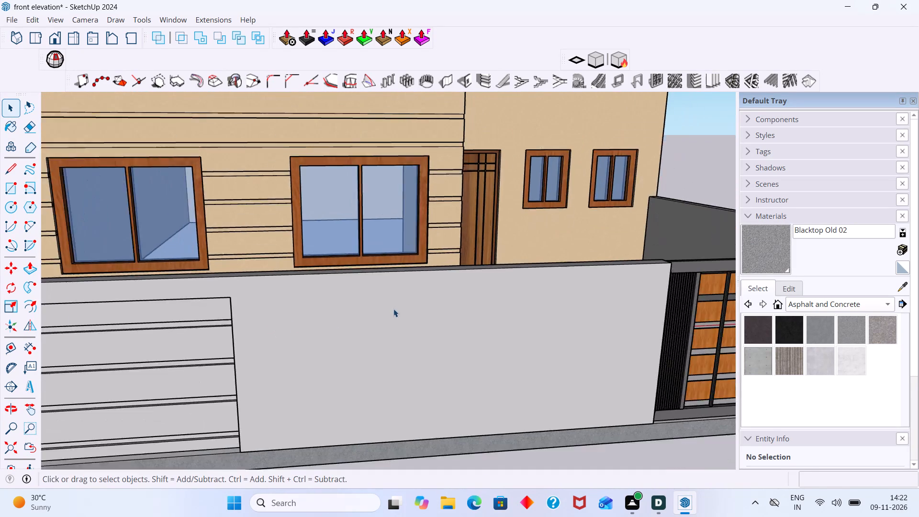
scroll(393, 309, "down", 9)
middle_click_drag(453, 323, 269, 329)
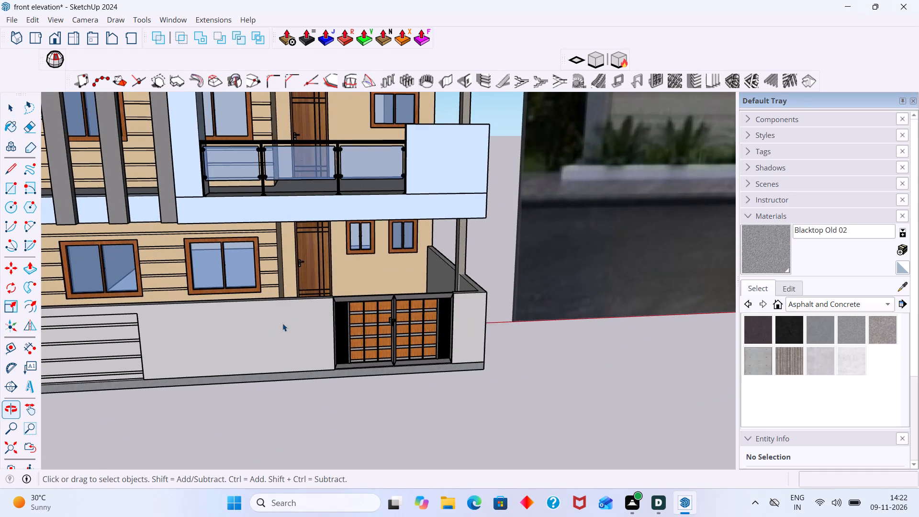
scroll(282, 323, "down", 10)
middle_click_drag(332, 346, 281, 350, "shift")
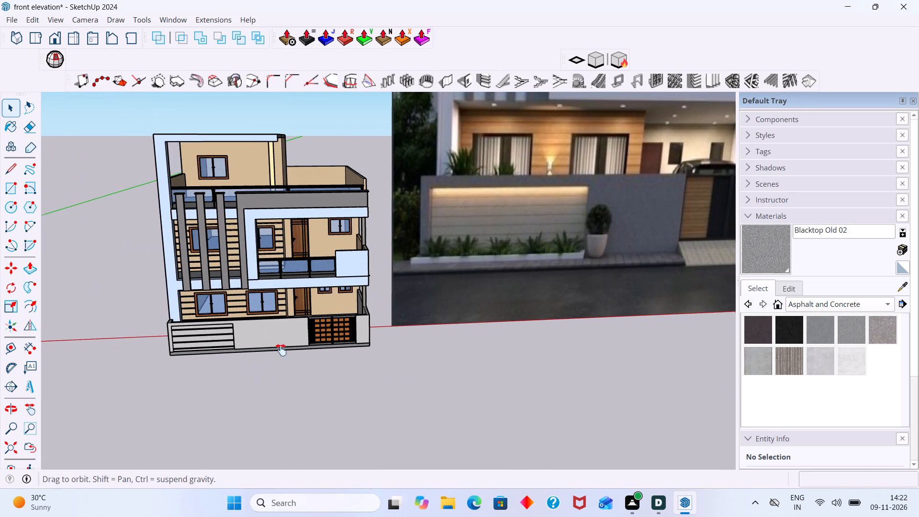
middle_click_drag(281, 350, 250, 351, "shift")
scroll(170, 345, "up", 13)
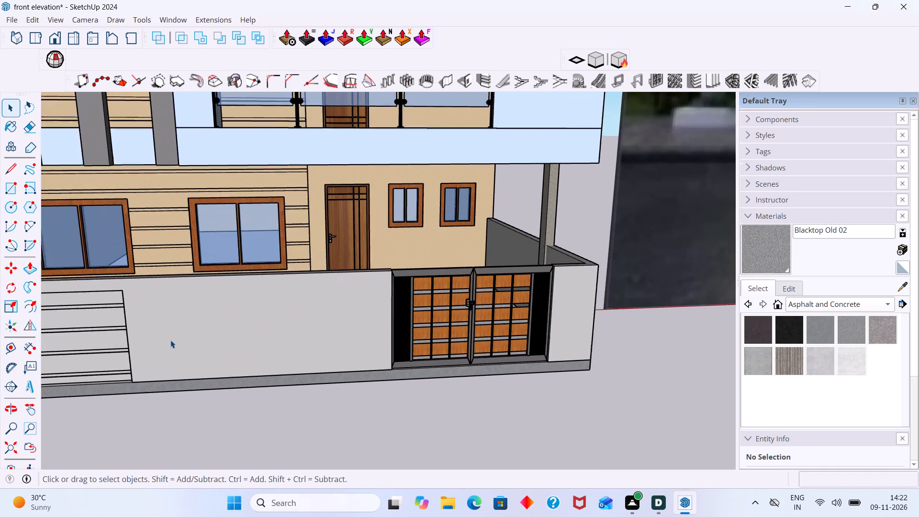
scroll(170, 340, "up", 1)
Switch the material library to the Colors collection and find its grey swatches.
left_click(882, 305)
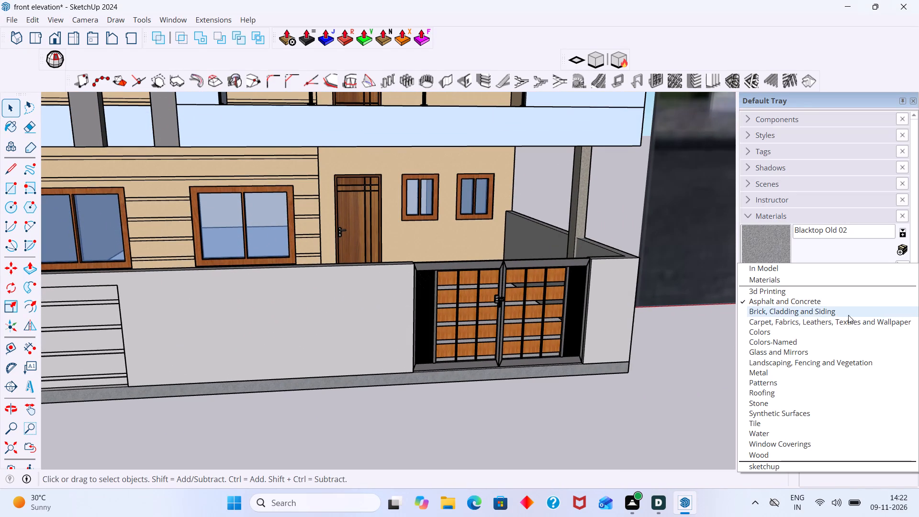
left_click(794, 331)
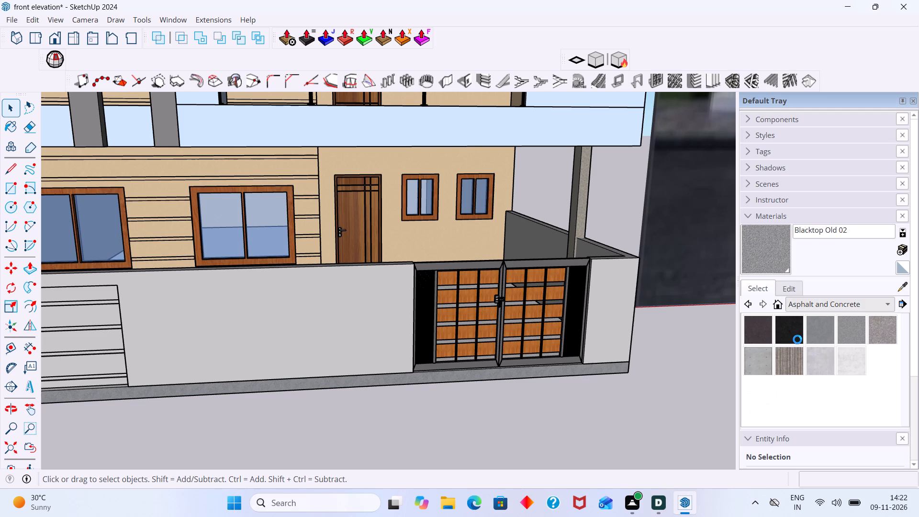
scroll(795, 348, "down", 6)
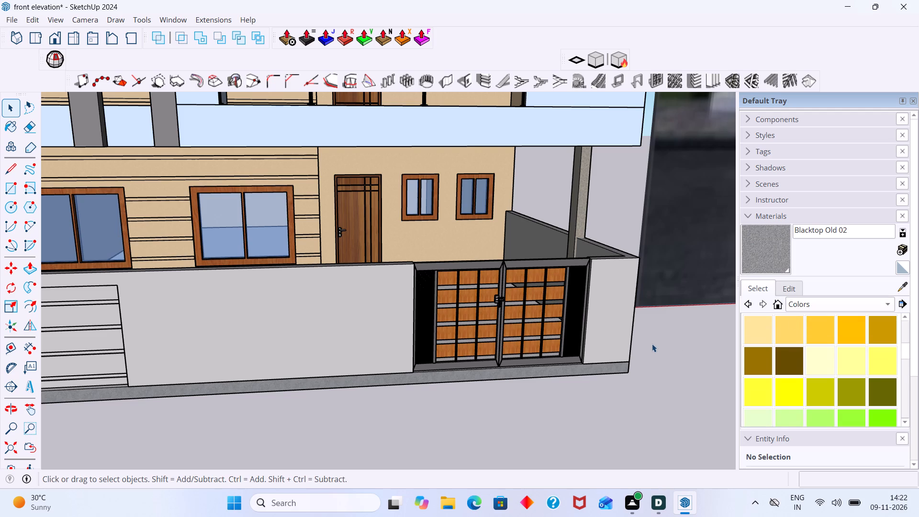
scroll(652, 344, "down", 5)
middle_click_drag(638, 346, 449, 367, "shift")
scroll(450, 363, "down", 9)
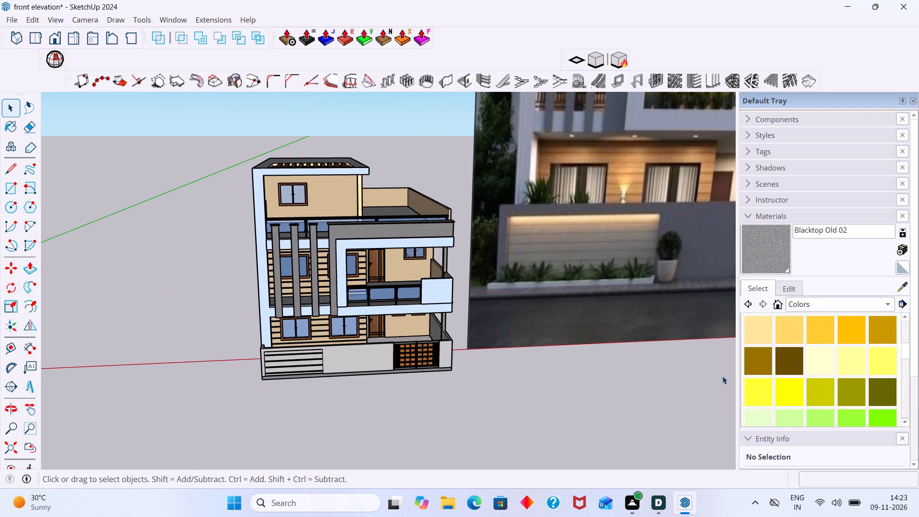
scroll(815, 372, "up", 2)
scroll(805, 373, "down", 7)
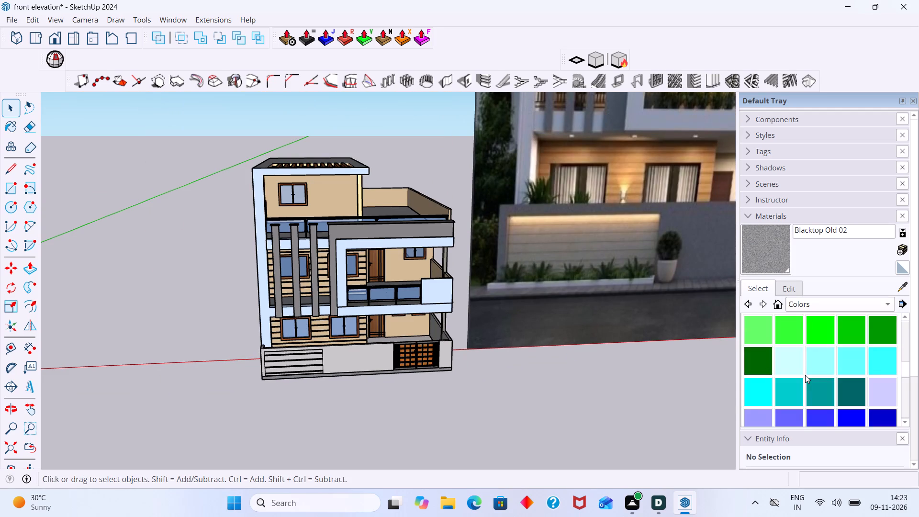
scroll(805, 375, "down", 5)
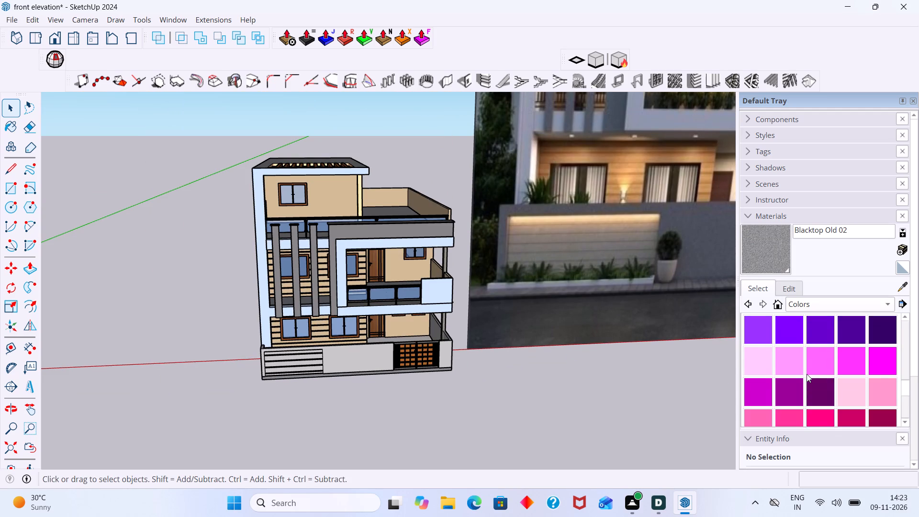
scroll(807, 374, "down", 3)
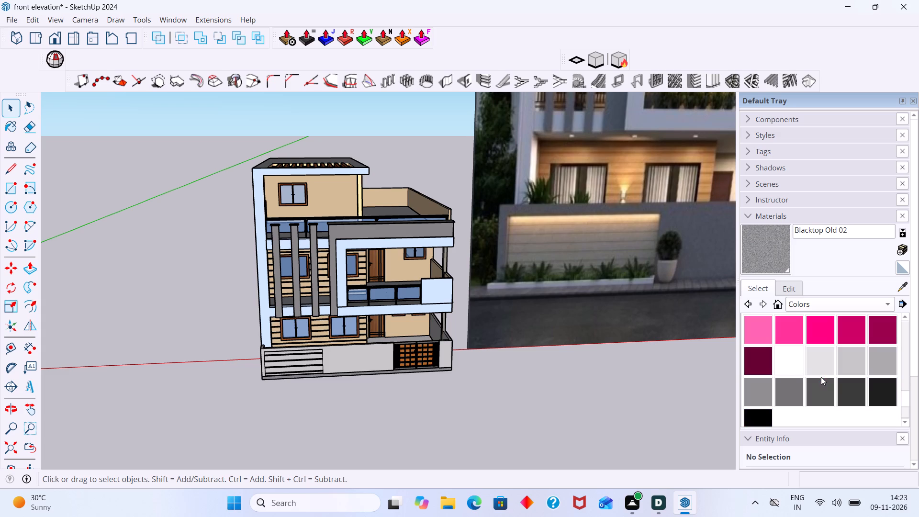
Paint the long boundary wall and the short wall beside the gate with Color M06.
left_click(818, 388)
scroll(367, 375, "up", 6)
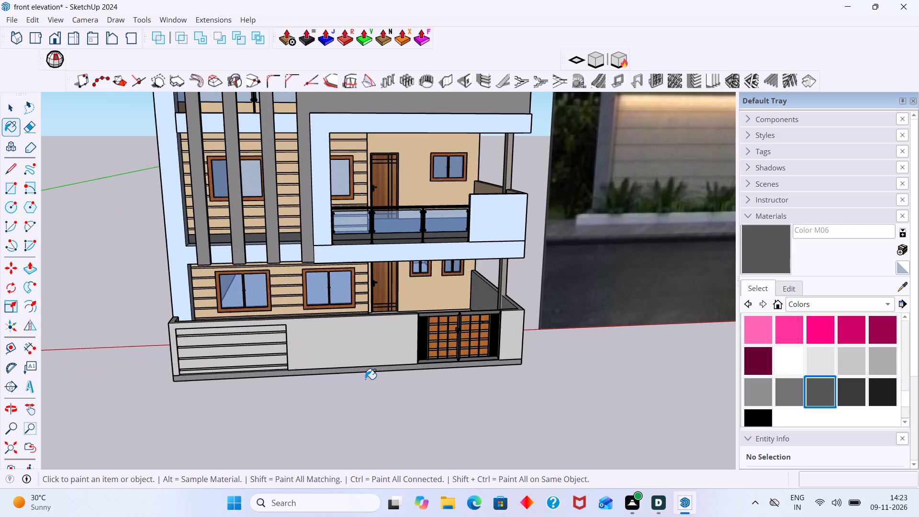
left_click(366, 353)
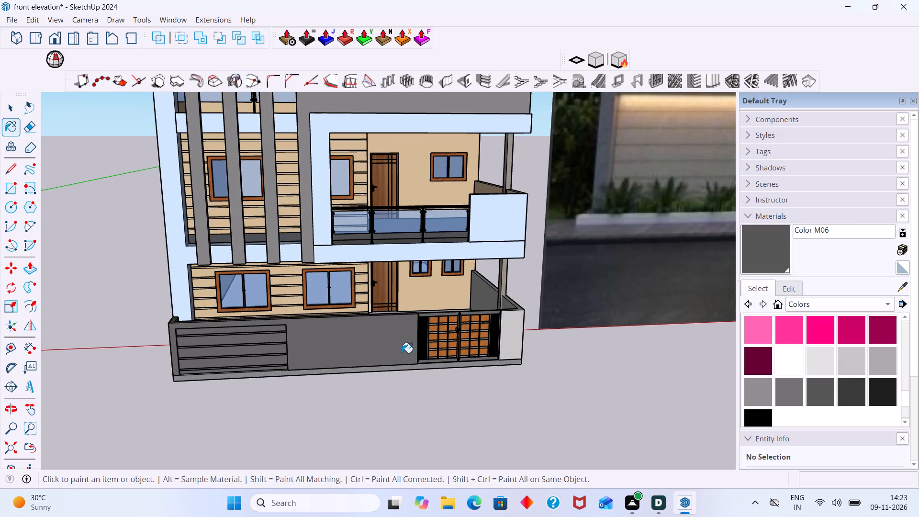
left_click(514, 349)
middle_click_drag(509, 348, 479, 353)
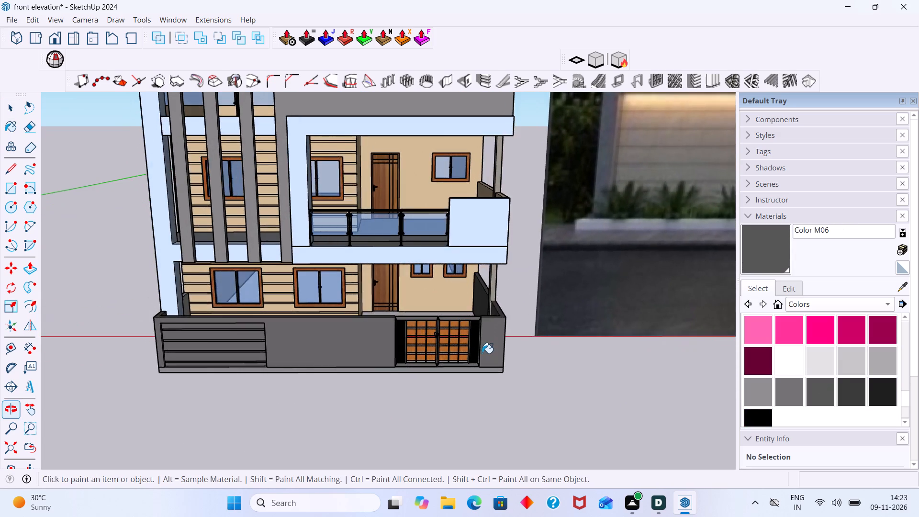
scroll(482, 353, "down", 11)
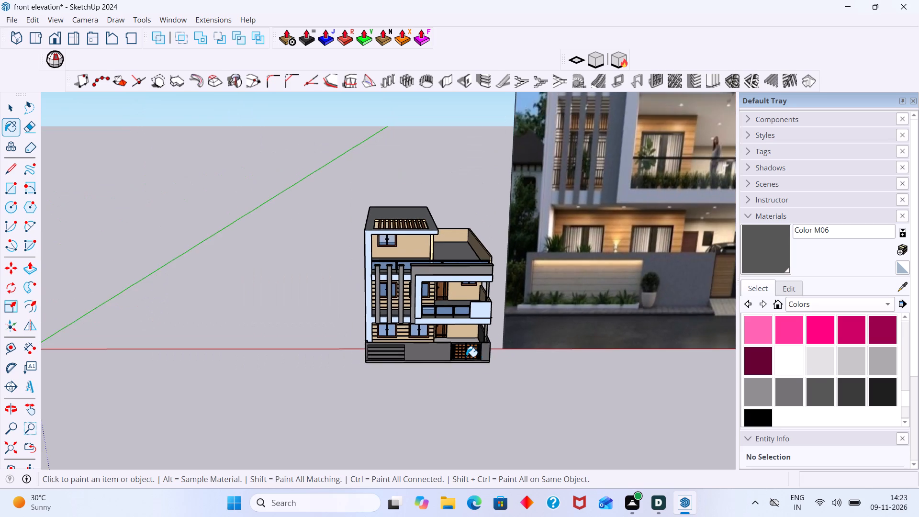
Paint the long boundary wall and the short wall beside the gate with the lighter grey Color M05.
scroll(459, 357, "up", 3)
scroll(498, 360, "up", 1)
left_click(785, 396)
scroll(442, 356, "up", 3)
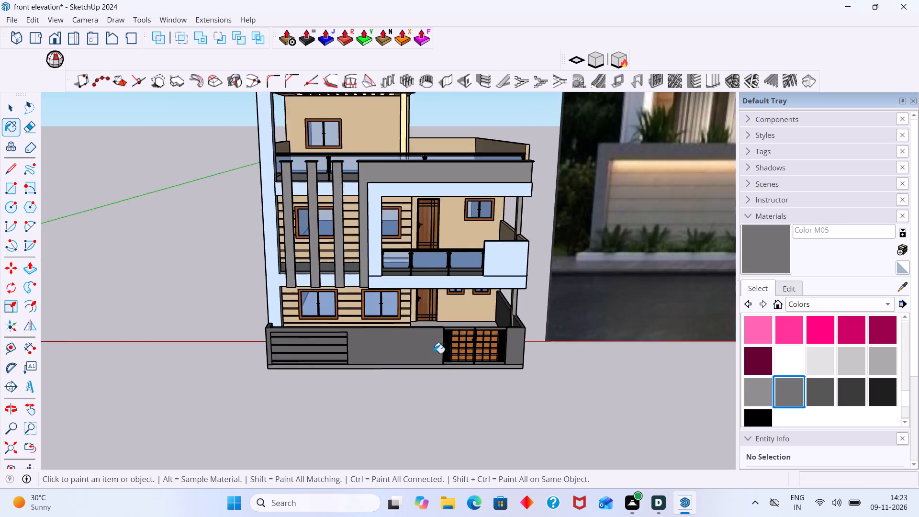
scroll(434, 353, "up", 4)
left_click(412, 351)
scroll(492, 351, "up", 6)
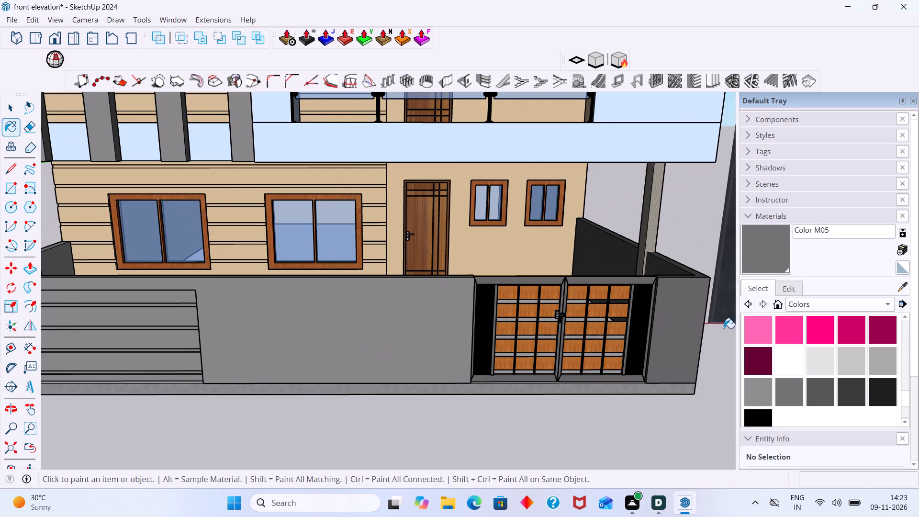
left_click(673, 330)
Examine the painted boundary wall around the gate, along its side run and where the column meets it, against the reference.
scroll(673, 330, "down", 2)
scroll(659, 288, "up", 9)
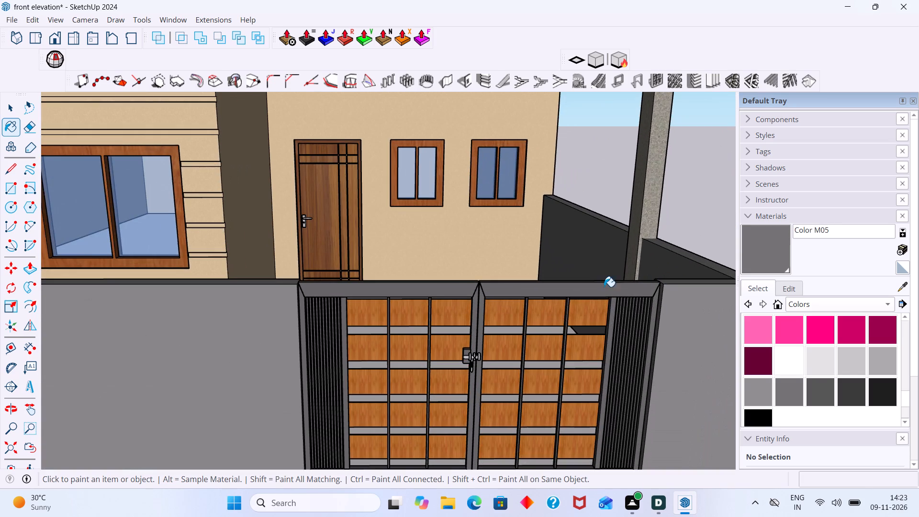
scroll(596, 289, "down", 8)
middle_click_drag(667, 306, 560, 313)
middle_click_drag(468, 314, 396, 314)
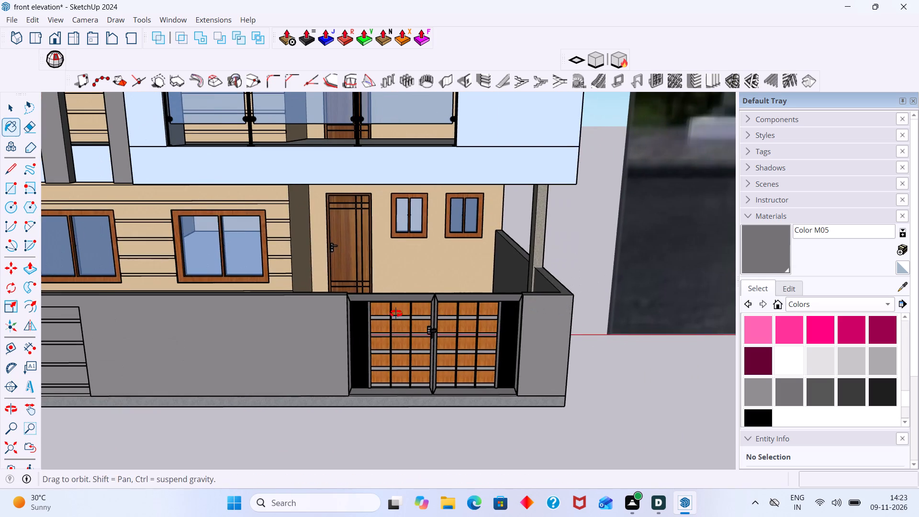
middle_click_drag(396, 314, 282, 312)
scroll(455, 325, "up", 5)
scroll(508, 334, "up", 1)
scroll(508, 341, "down", 4)
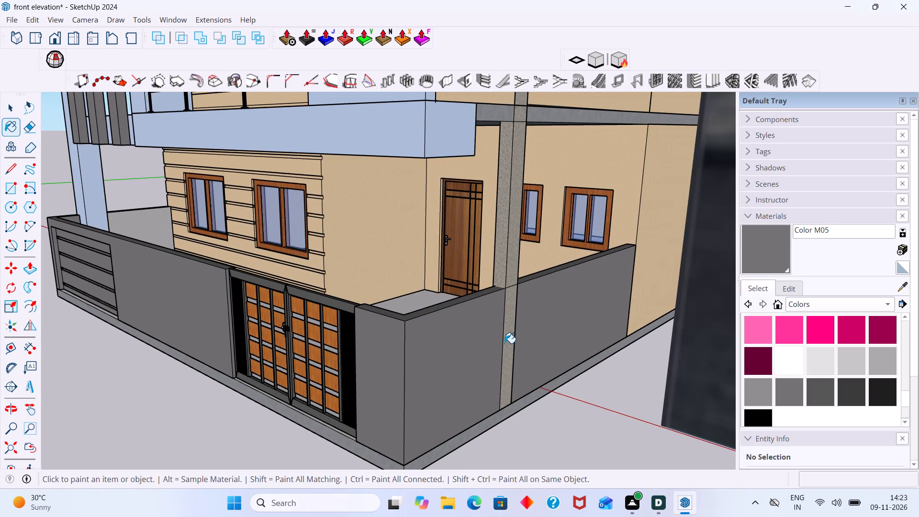
key("space")
left_click(555, 410)
scroll(553, 407, "down", 4)
scroll(520, 351, "up", 3)
middle_click_drag(522, 348, 412, 347)
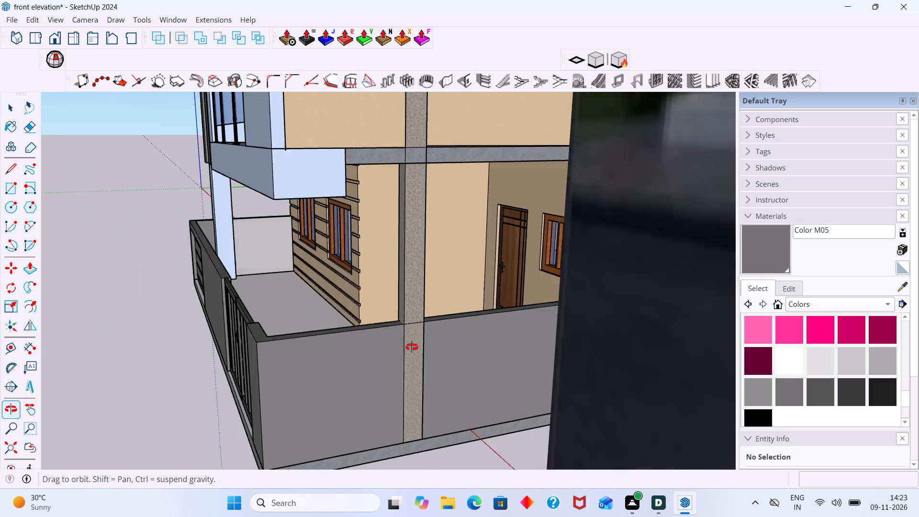
middle_click_drag(412, 347, 408, 347)
scroll(405, 342, "up", 4)
middle_click_drag(416, 356, 455, 381)
scroll(431, 370, "up", 5)
middle_click_drag(456, 347, 489, 371)
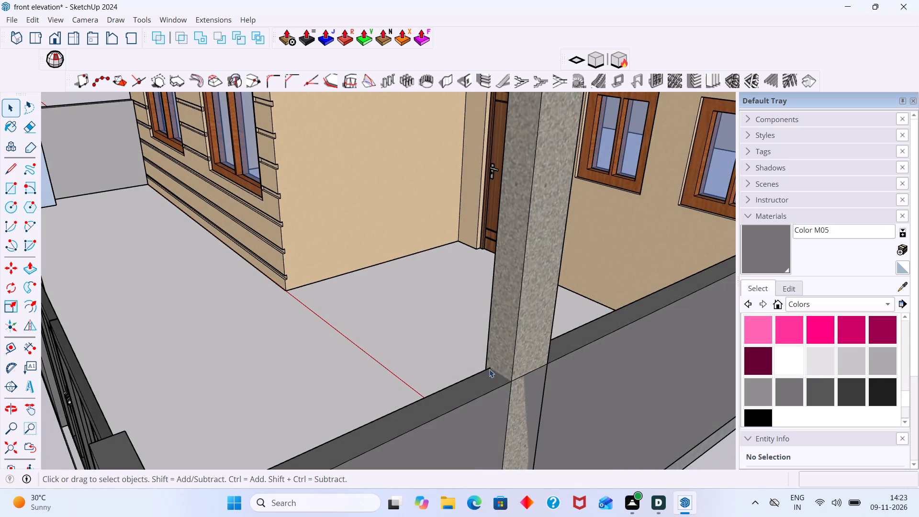
scroll(498, 367, "down", 3)
scroll(522, 358, "down", 20)
scroll(522, 358, "down", 13)
middle_click_drag(511, 387, 672, 336)
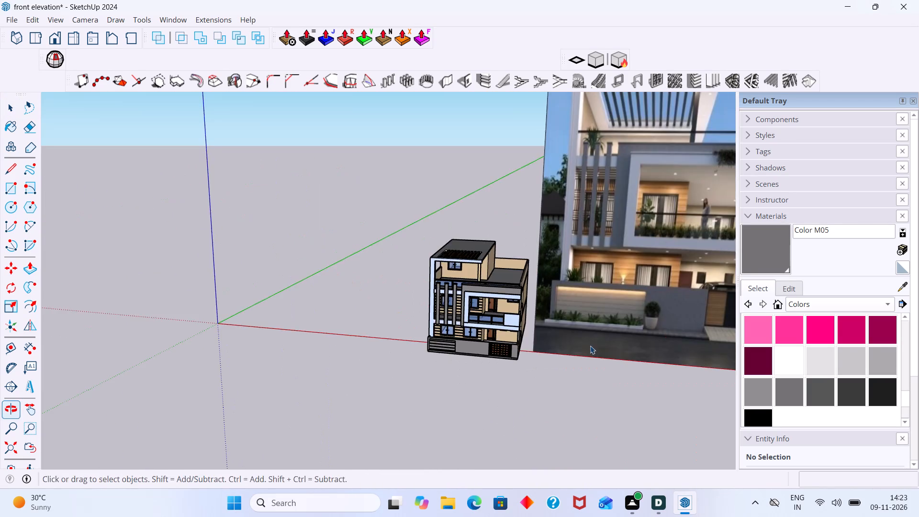
Examine the whole house beside the reference front elevation, from the boundary wall and gate up to the balcony and its ceiling.
middle_click_drag(571, 341, 641, 335)
scroll(471, 345, "up", 6)
middle_click_drag(512, 346, 403, 360, "shift")
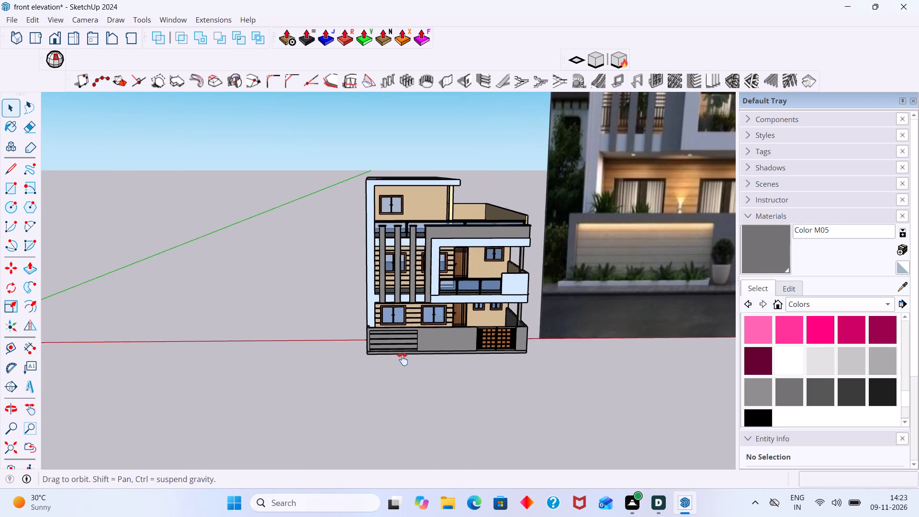
middle_click_drag(403, 360, 375, 361, "shift")
scroll(409, 348, "up", 1)
scroll(409, 347, "down", 4)
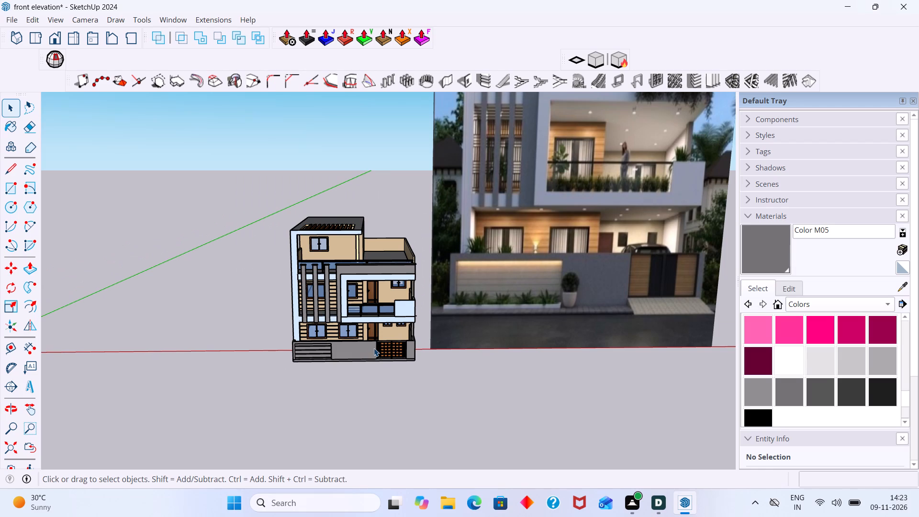
middle_click_drag(481, 315, 511, 345)
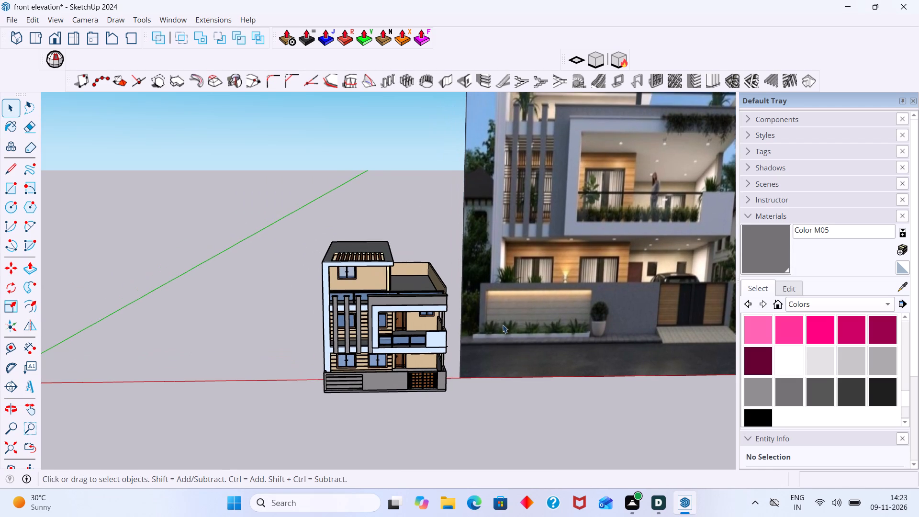
scroll(362, 380, "up", 7)
scroll(351, 383, "down", 3)
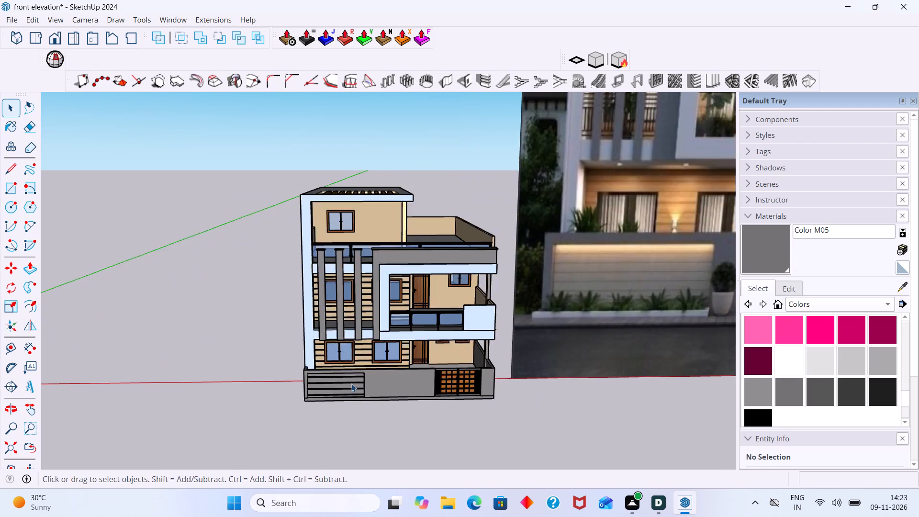
scroll(351, 383, "down", 7)
middle_click_drag(357, 380, 335, 401, "shift")
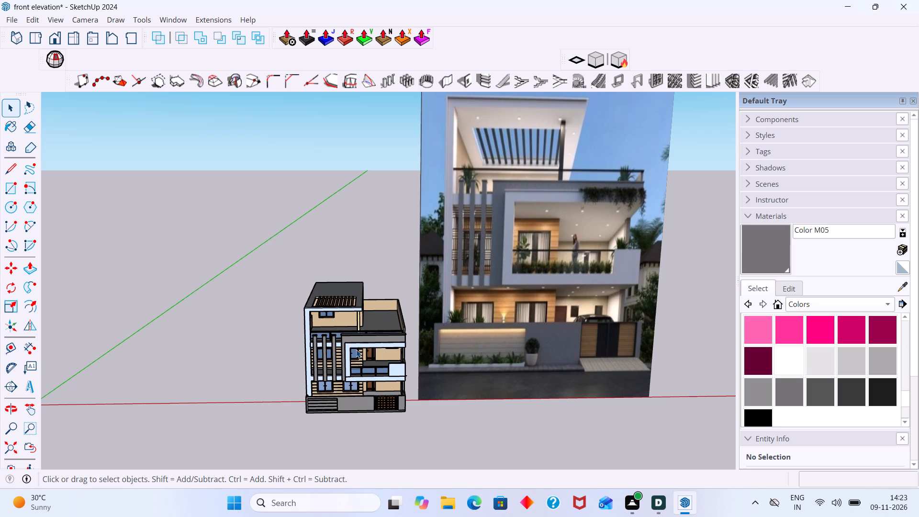
middle_click_drag(367, 354, 376, 309)
scroll(376, 345, "up", 10)
middle_click_drag(381, 343, 381, 337)
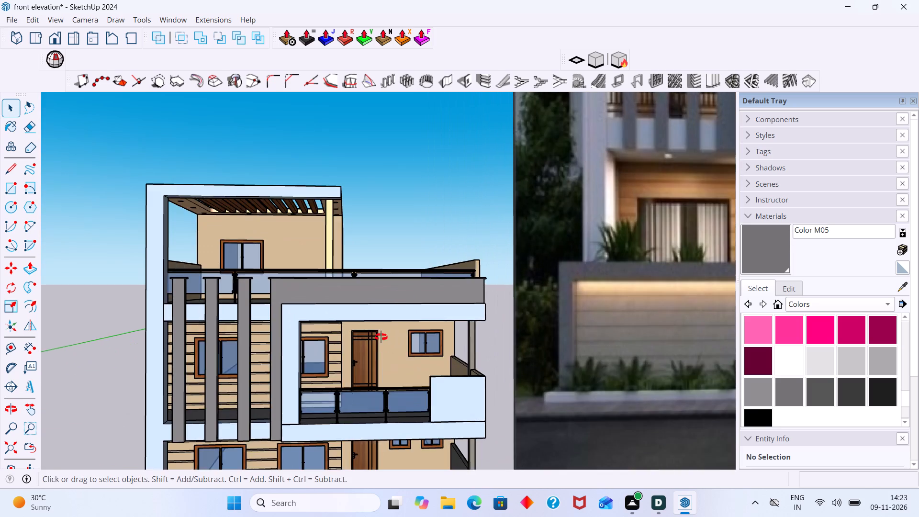
middle_click_drag(381, 337, 394, 261)
scroll(380, 293, "up", 2)
middle_click_drag(381, 272, 386, 220)
scroll(386, 220, "up", 7)
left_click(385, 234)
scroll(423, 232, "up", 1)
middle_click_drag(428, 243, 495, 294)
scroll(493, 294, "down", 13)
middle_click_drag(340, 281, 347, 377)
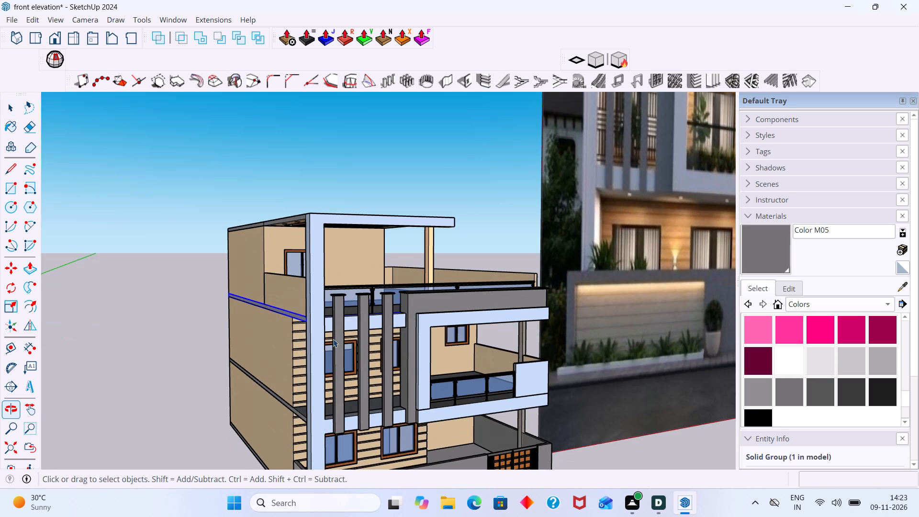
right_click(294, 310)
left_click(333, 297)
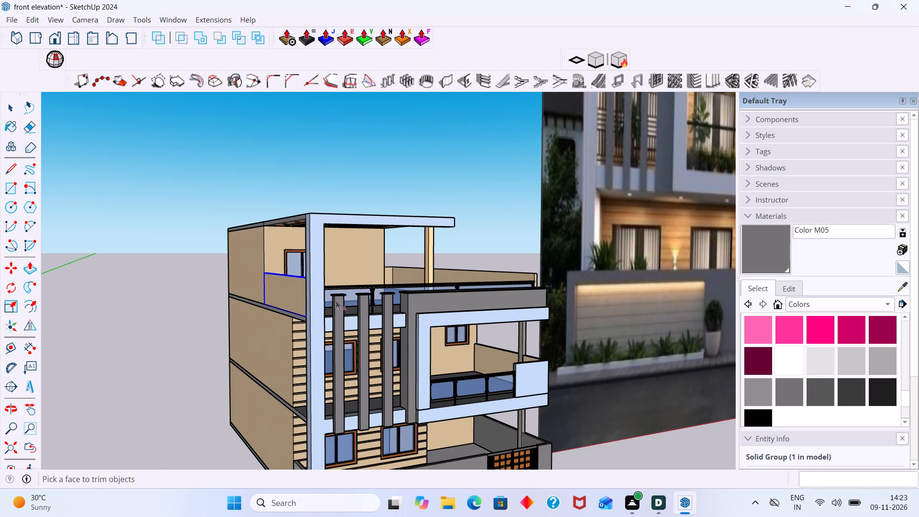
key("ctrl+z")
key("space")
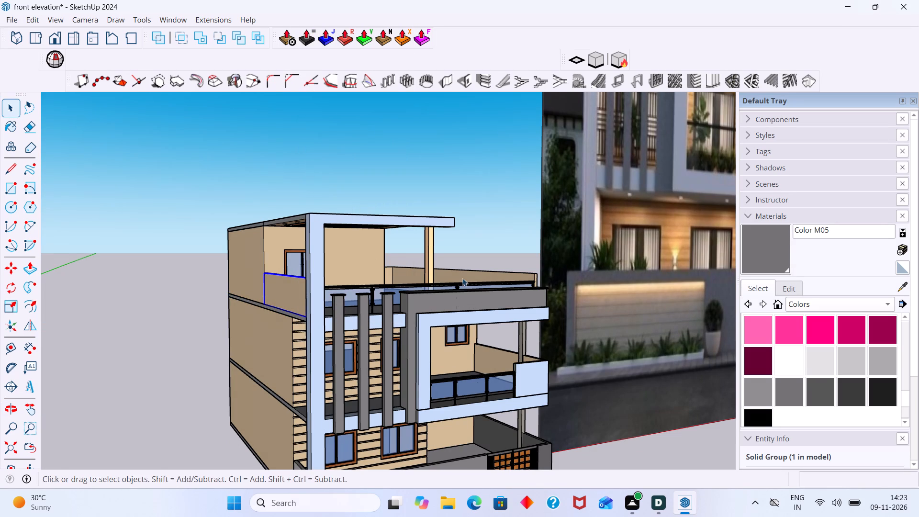
Isolate the slab forming the upper balcony ceiling to inspect its underside, and bring the rest of the house back.
middle_click_drag(457, 303, 370, 143)
scroll(403, 189, "up", 5)
left_click(401, 244)
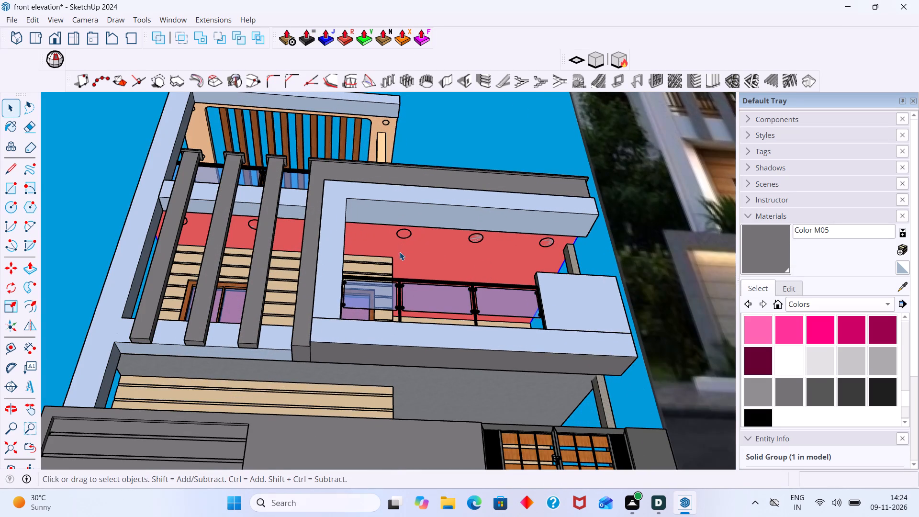
left_click(410, 254)
middle_click_drag(399, 254, 557, 376)
scroll(336, 304, "up", 5)
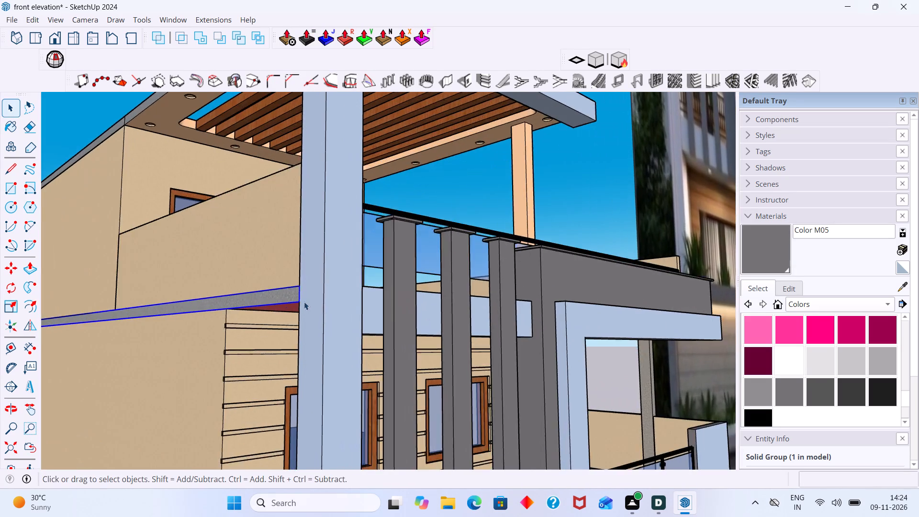
scroll(304, 302, "down", 3)
middle_click_drag(310, 303, 170, 212)
right_click(533, 314)
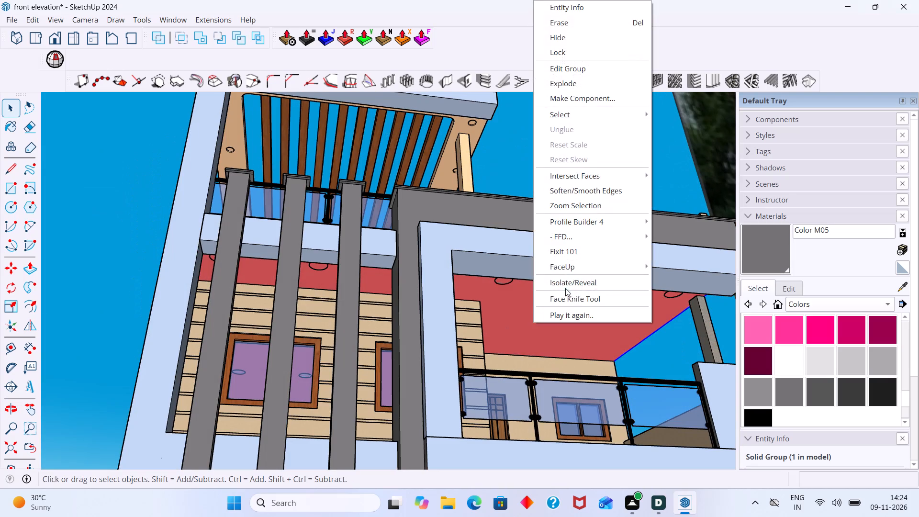
left_click(565, 283)
scroll(517, 296, "down", 5)
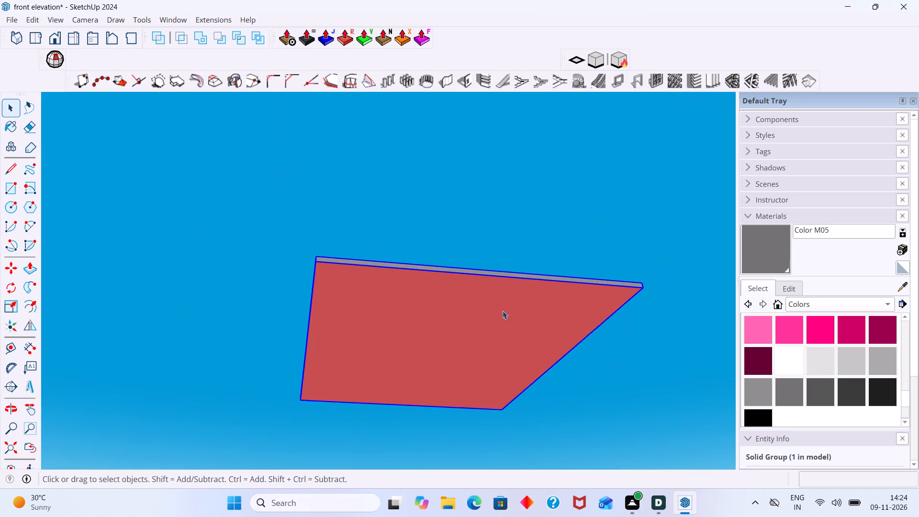
middle_click_drag(502, 314, 498, 377)
key("ctrl+z")
key("ctrl+z")
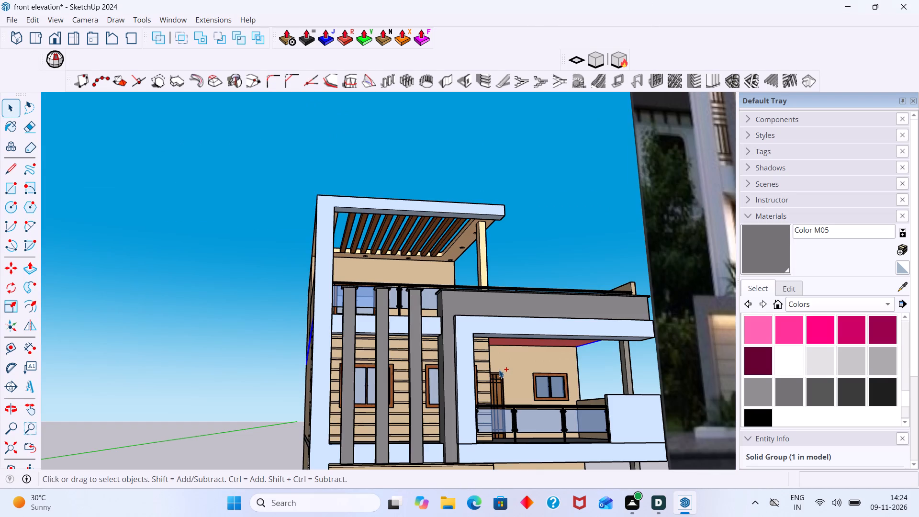
key("ctrl+z")
key("space")
Isolate the balcony ceiling slab again from its side edge, inspect it from below, and restore the full model.
left_click(546, 262)
middle_click_drag(487, 354, 583, 429)
scroll(391, 358, "up", 3)
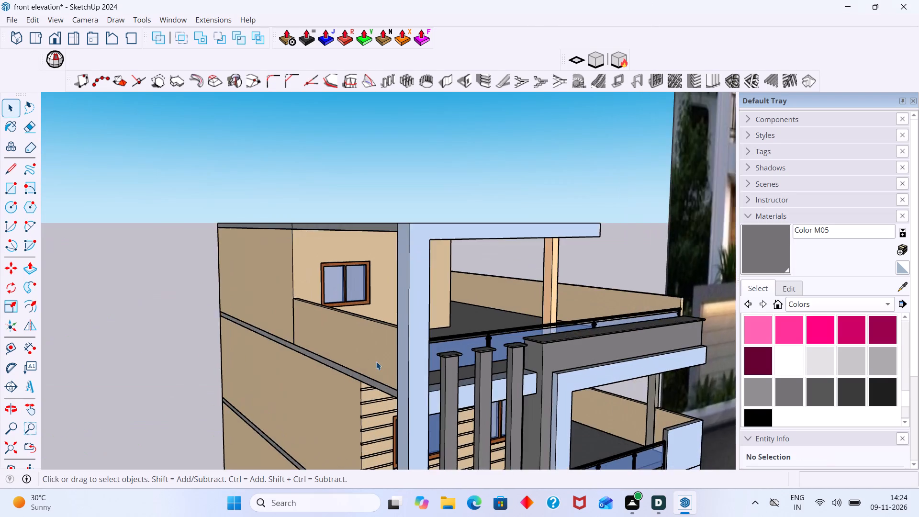
scroll(376, 361, "up", 6)
left_click(377, 393)
right_click(377, 393)
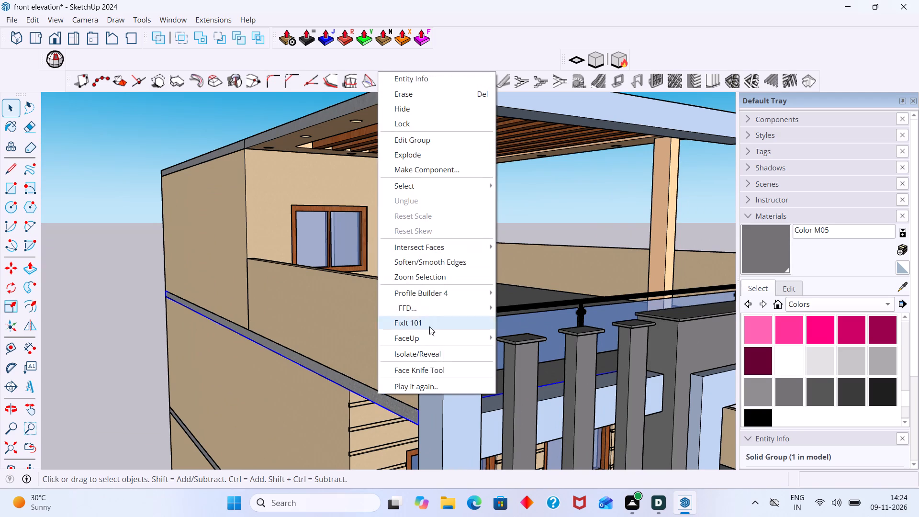
left_click(426, 357)
middle_click_drag(426, 372, 415, 176)
scroll(414, 177, "up", 1)
scroll(433, 251, "down", 4)
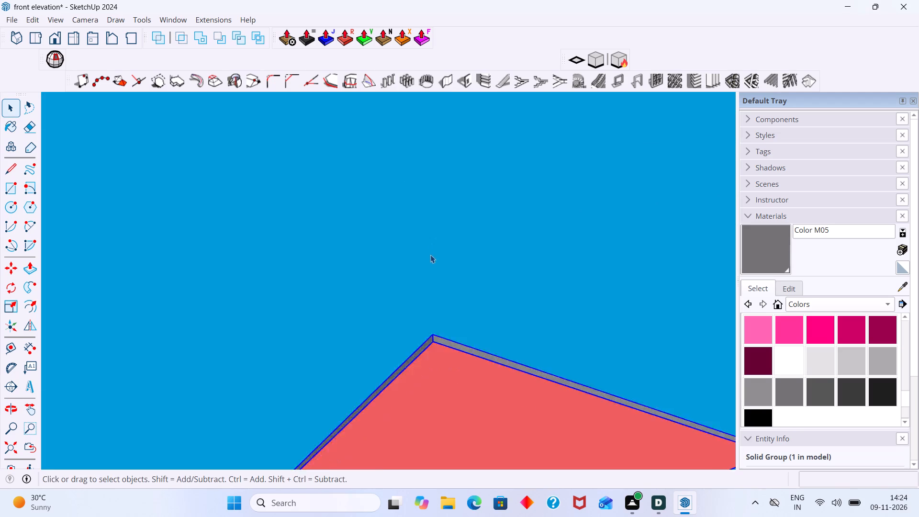
scroll(430, 255, "down", 6)
middle_click_drag(436, 274, 411, 236, "shift")
left_click(532, 276)
scroll(522, 294, "down", 1)
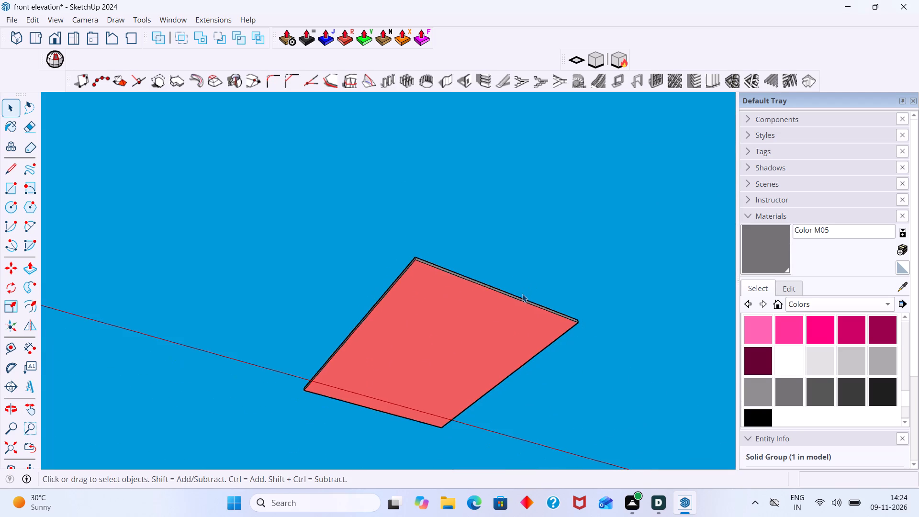
middle_click_drag(520, 296, 492, 330)
key("ctrl+z")
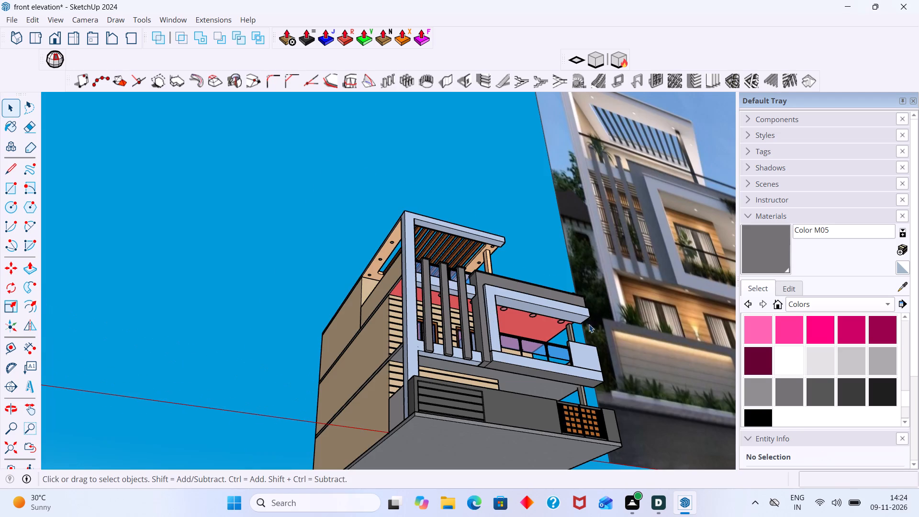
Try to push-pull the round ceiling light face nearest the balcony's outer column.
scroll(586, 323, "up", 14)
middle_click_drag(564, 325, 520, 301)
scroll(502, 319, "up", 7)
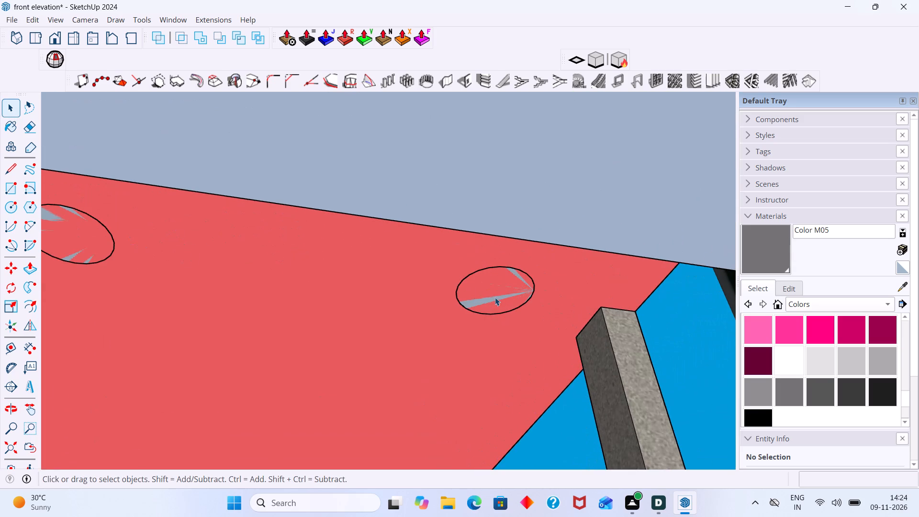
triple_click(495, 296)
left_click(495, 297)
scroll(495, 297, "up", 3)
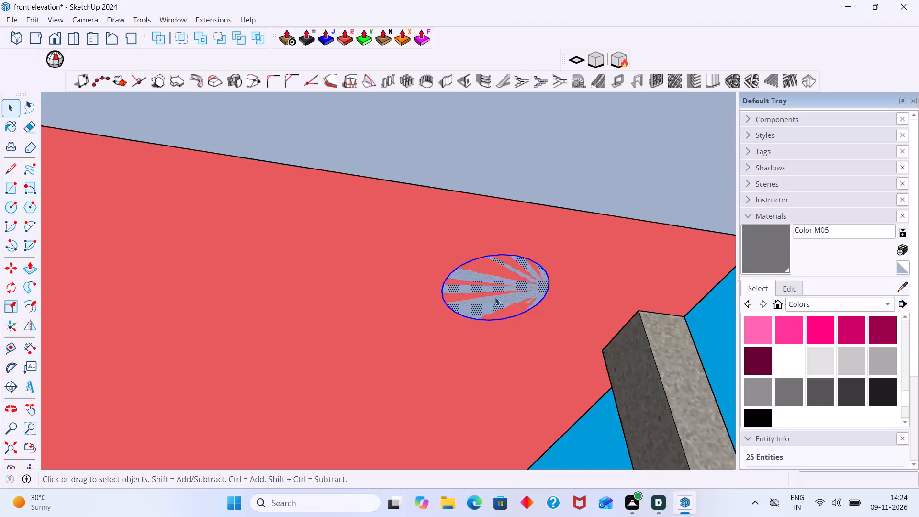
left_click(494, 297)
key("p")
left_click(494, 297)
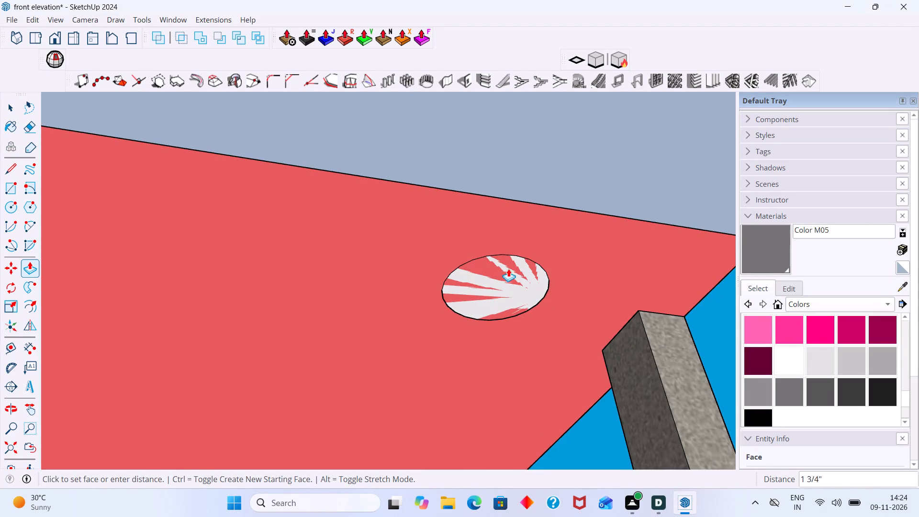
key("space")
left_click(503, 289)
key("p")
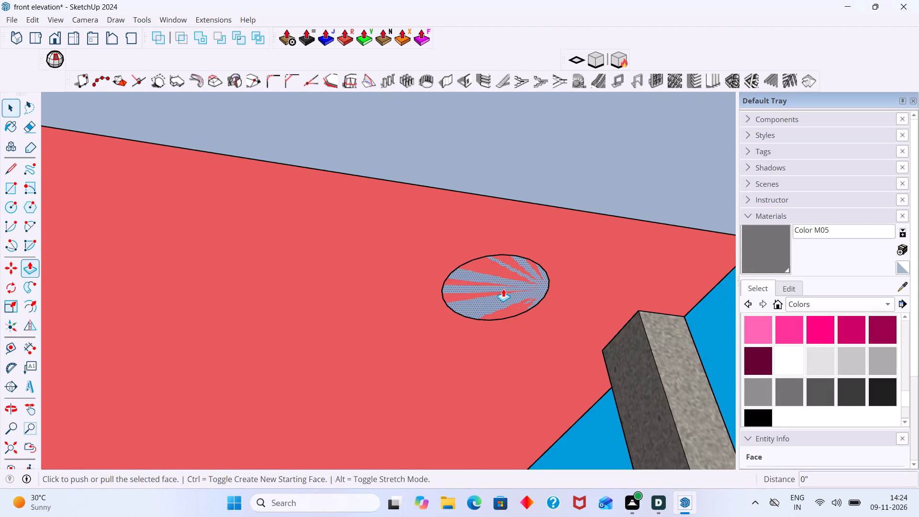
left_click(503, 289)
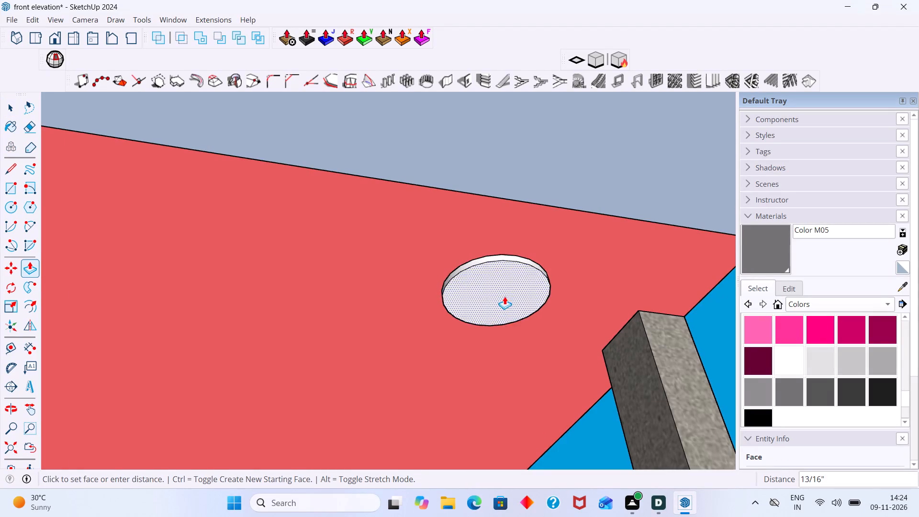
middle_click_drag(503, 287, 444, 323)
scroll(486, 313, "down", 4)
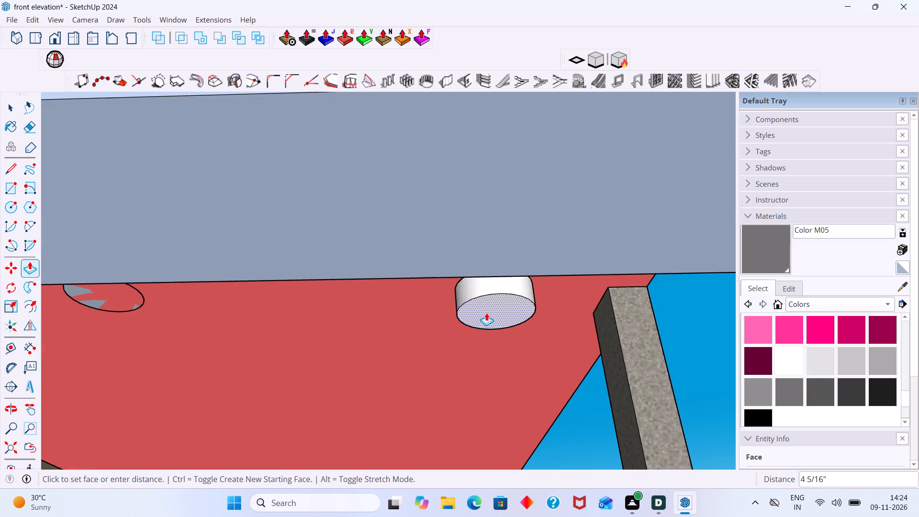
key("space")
Isolate the balcony ceiling slab once more, check its underside and edges for the light circles, and restore the full model.
scroll(489, 314, "down", 4)
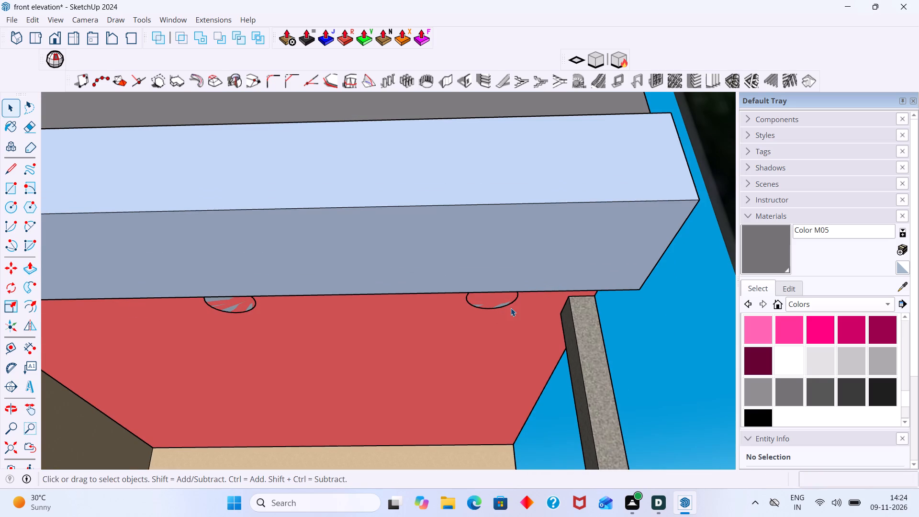
scroll(514, 310, "down", 6)
middle_click_drag(481, 327, 479, 285)
scroll(440, 309, "down", 9)
middle_click_drag(431, 314, 471, 355)
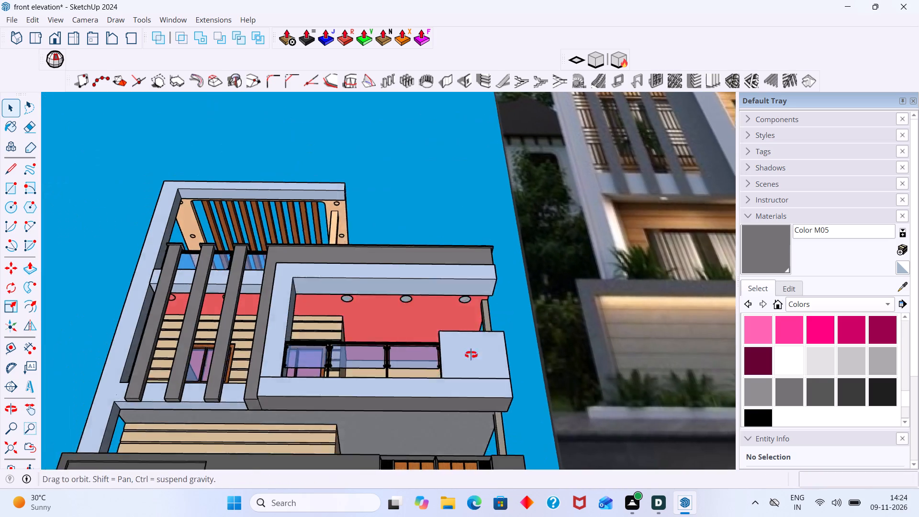
middle_click_drag(471, 355, 473, 358)
scroll(408, 324, "up", 7)
left_click(405, 325)
right_click(406, 327)
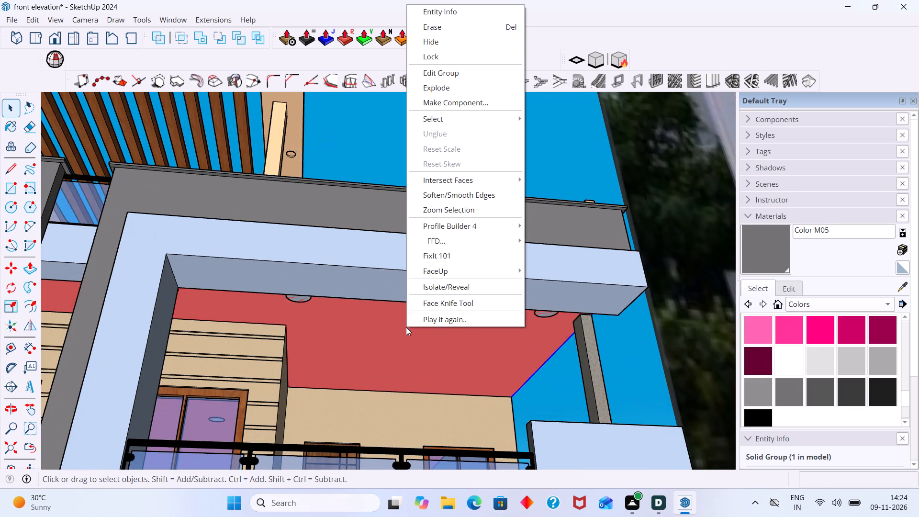
left_click(432, 287)
scroll(487, 313, "down", 13)
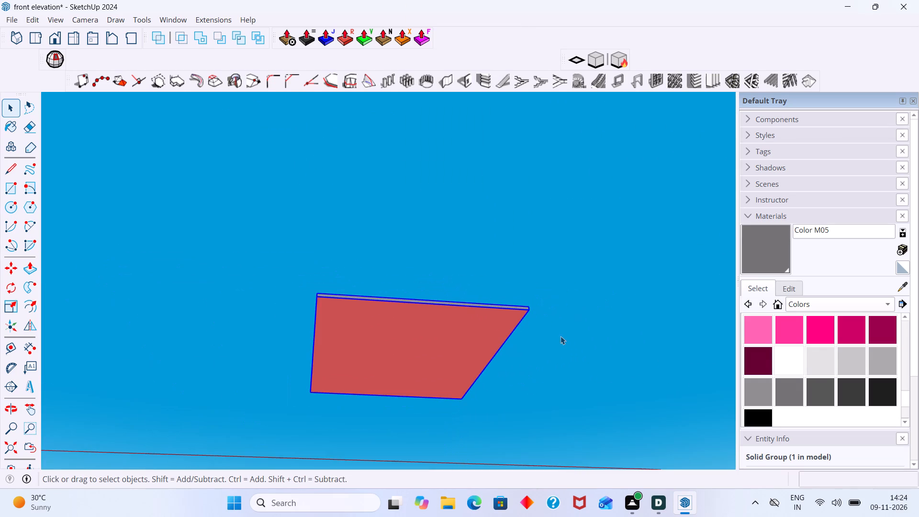
left_click(565, 335)
middle_click_drag(513, 334, 485, 400)
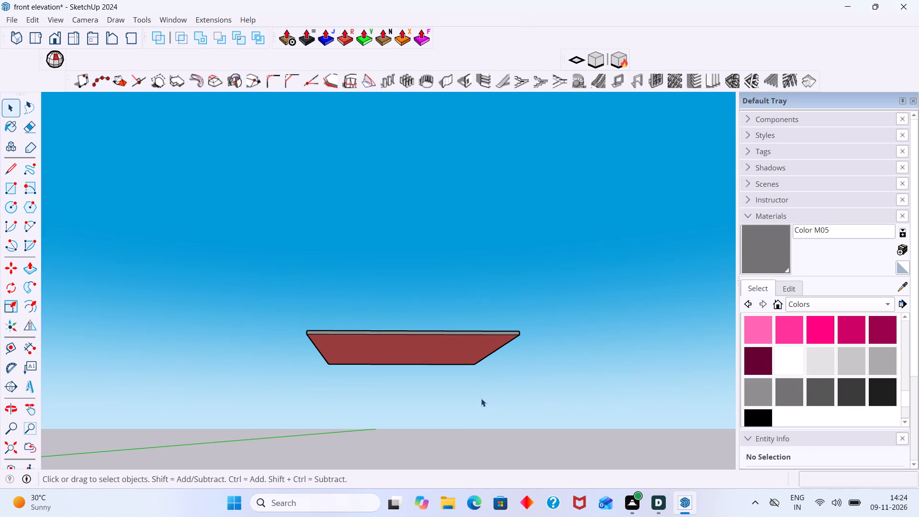
middle_click_drag(481, 398, 557, 307)
scroll(461, 213, "up", 5)
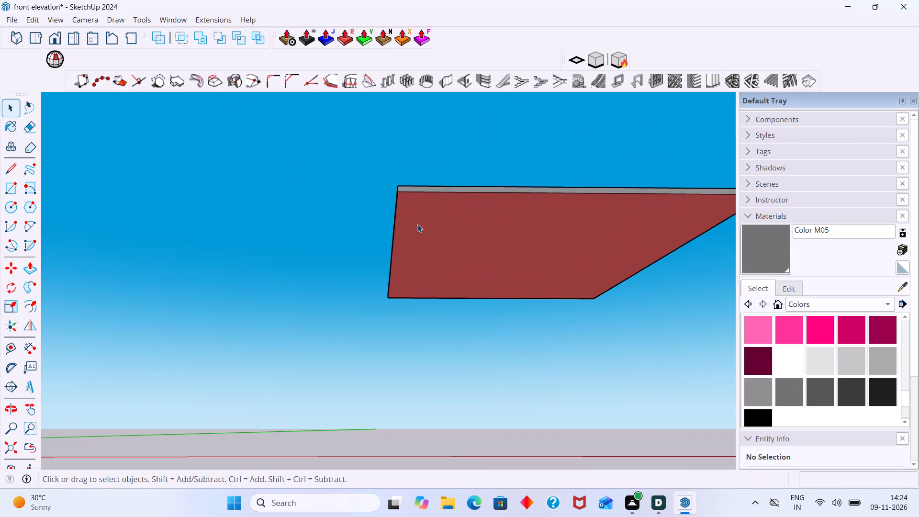
middle_click_drag(417, 225, 326, 256)
key("ctrl+z")
Erase the three round light circles along the ceiling of the framed upper balcony.
middle_click_drag(596, 279, 561, 191)
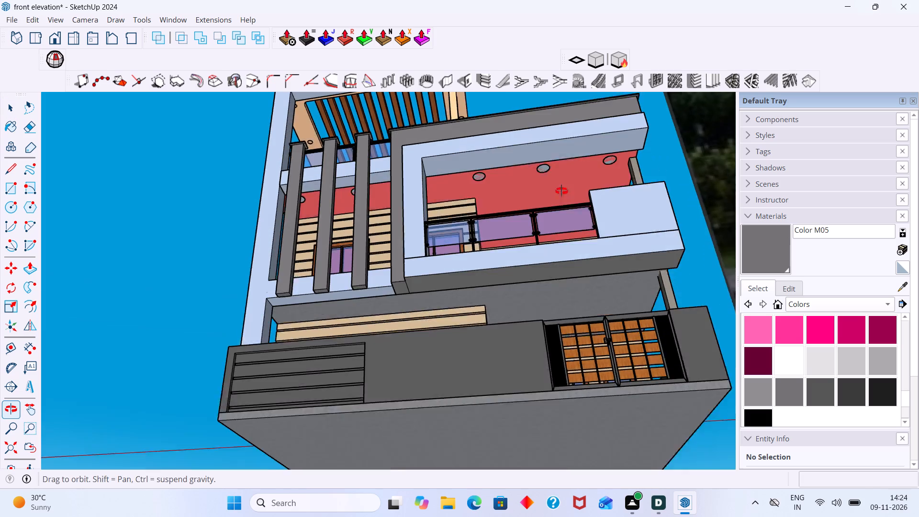
middle_click_drag(561, 191, 560, 188)
scroll(536, 175, "up", 2)
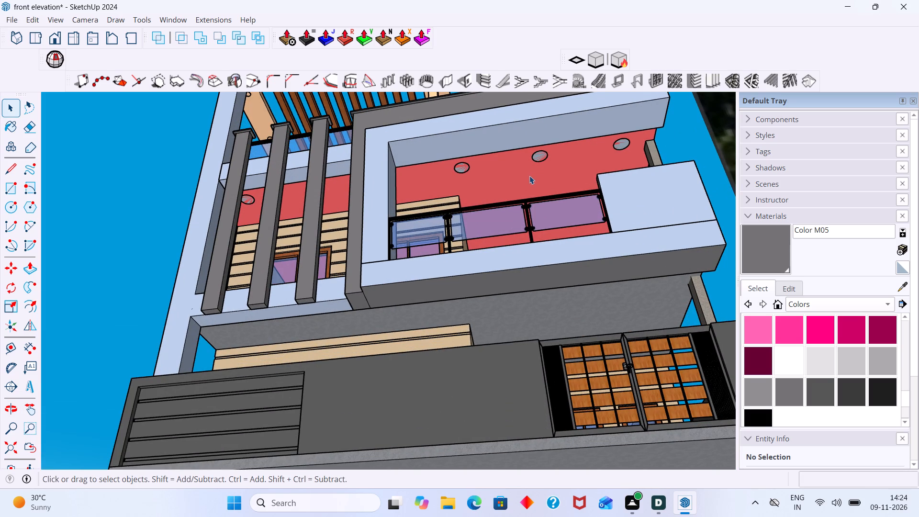
key("e")
scroll(548, 156, "up", 6)
left_click(548, 156)
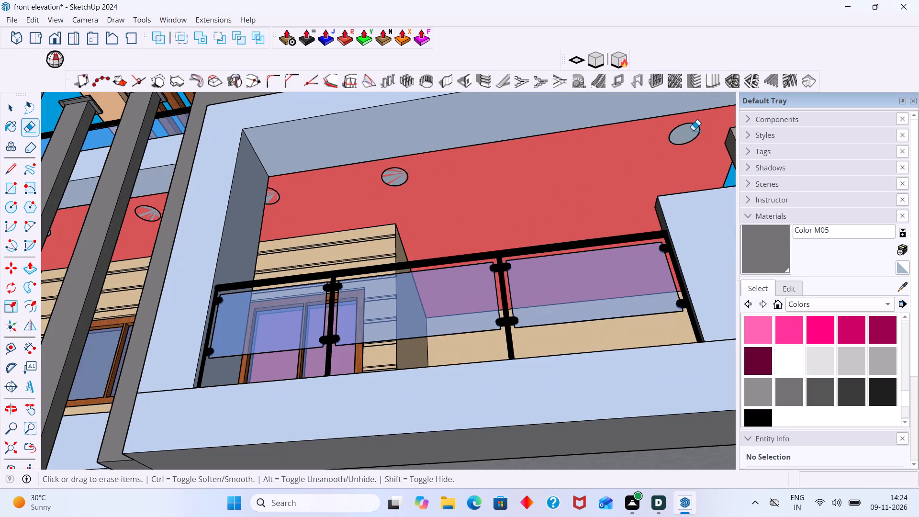
left_click(693, 130)
left_click_drag(693, 124, 673, 140)
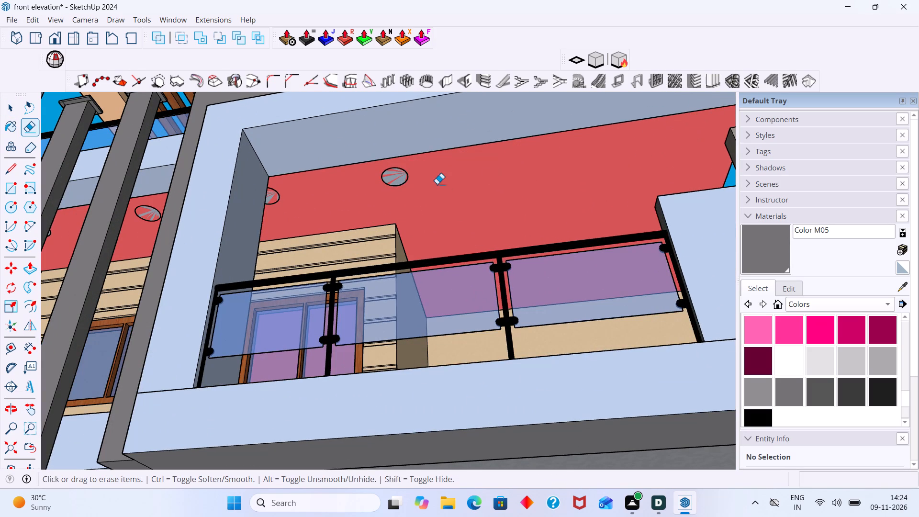
left_click_drag(423, 178, 376, 171)
Erase the remaining ceiling light circles behind the vertical columns and at the balcony's inner corner.
scroll(411, 184, "down", 2)
middle_click_drag(434, 214, 694, 248, "shift")
scroll(568, 232, "up", 8)
left_click_drag(425, 239, 422, 256)
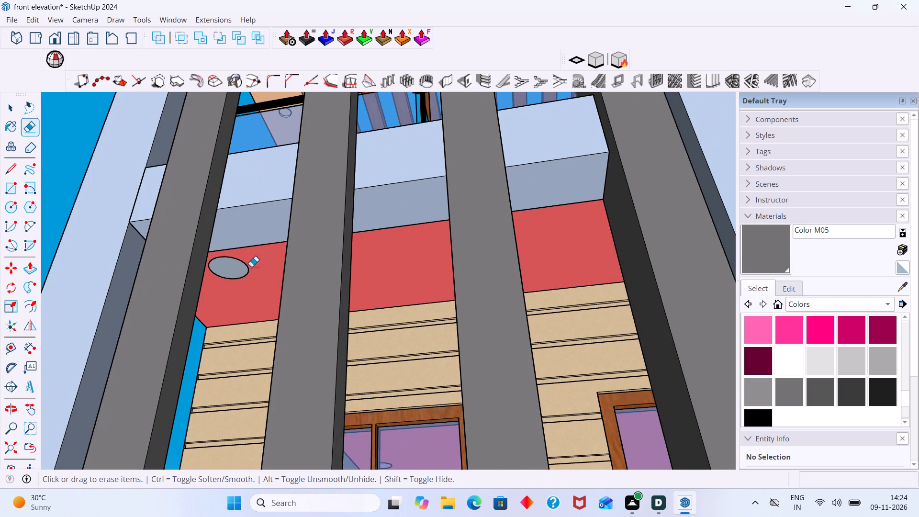
left_click_drag(251, 267, 248, 276)
scroll(242, 275, "down", 9)
scroll(479, 278, "up", 4)
middle_click_drag(448, 272, 370, 241)
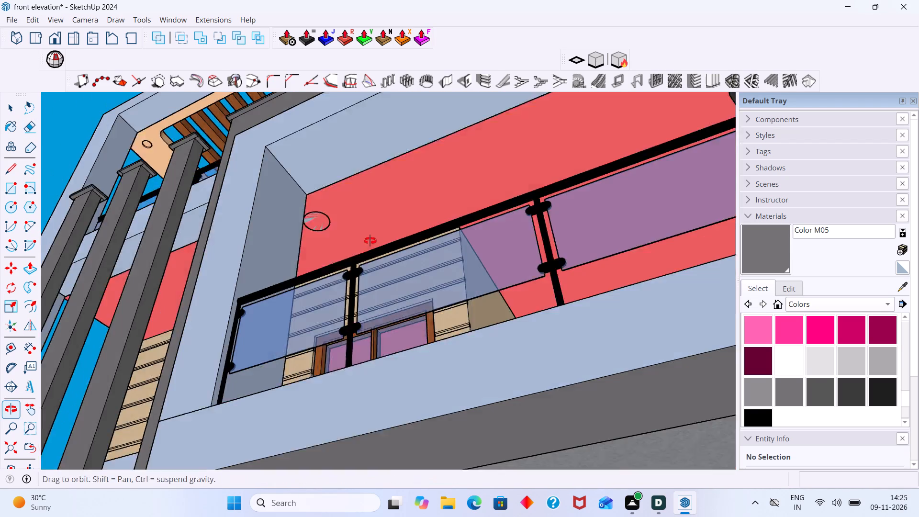
middle_click_drag(370, 241, 369, 241)
scroll(359, 238, "up", 3)
left_click_drag(315, 210, 296, 225)
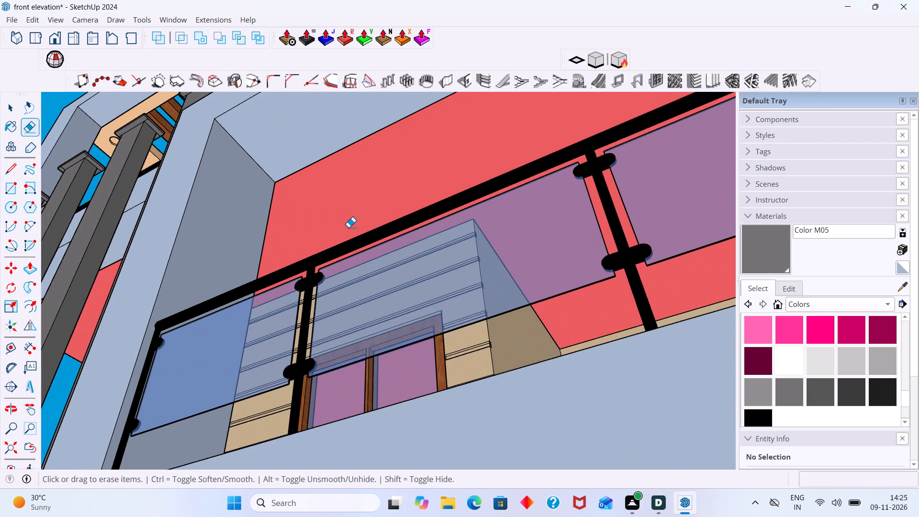
Isolate the upper balcony ceiling slab and bring its underside into view.
key("space")
left_click(386, 200)
scroll(428, 190, "down", 9)
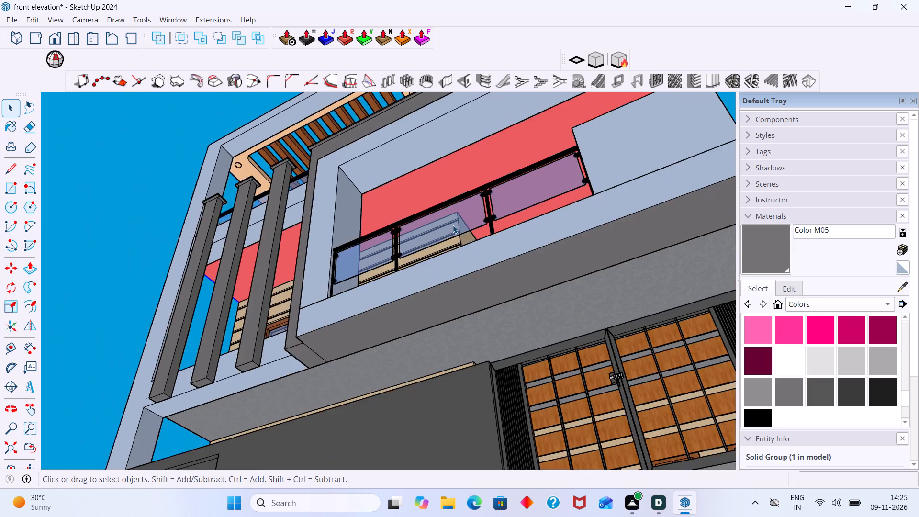
middle_click_drag(453, 225, 744, 439)
scroll(626, 379, "down", 4)
right_click(421, 337)
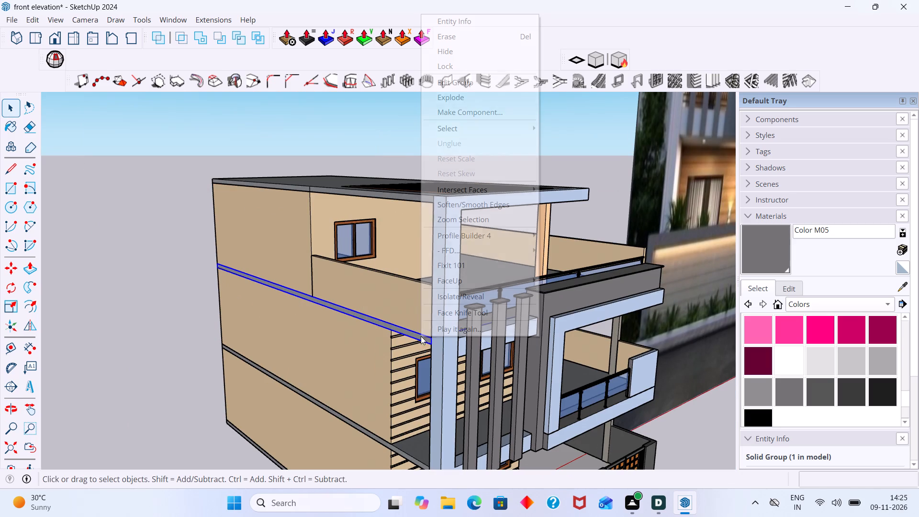
left_click(453, 296)
middle_click_drag(431, 355, 420, 340)
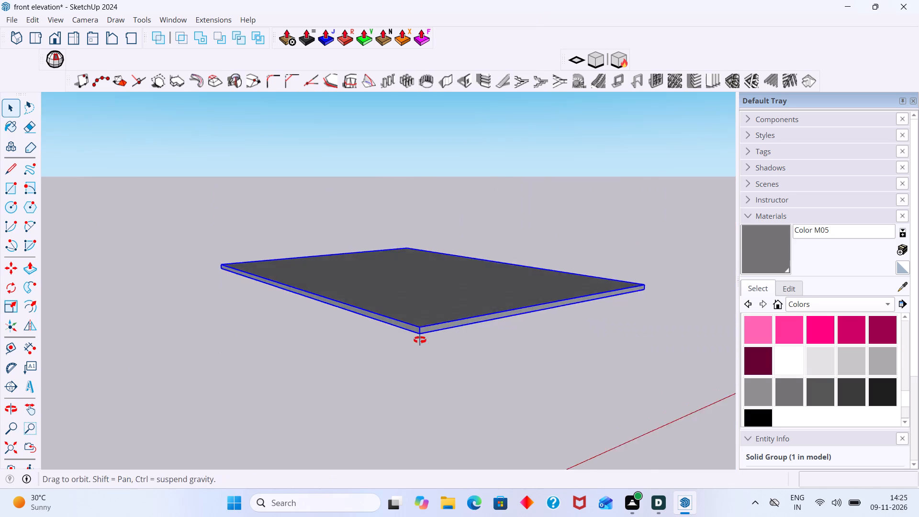
middle_click_drag(420, 340, 404, 274)
scroll(413, 296, "up", 3)
middle_click_drag(413, 296, 392, 283)
key("space")
left_click(403, 350)
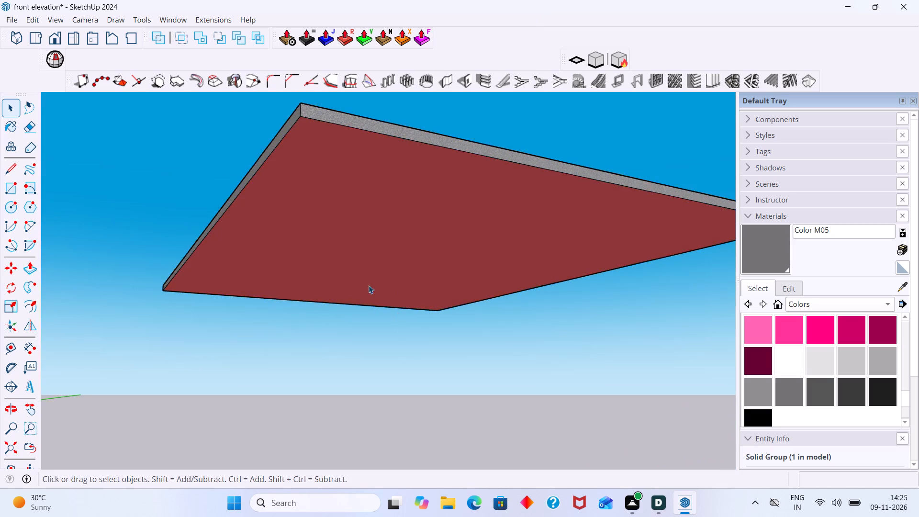
middle_click_drag(371, 254, 342, 224)
scroll(340, 226, "down", 6)
middle_click(345, 247)
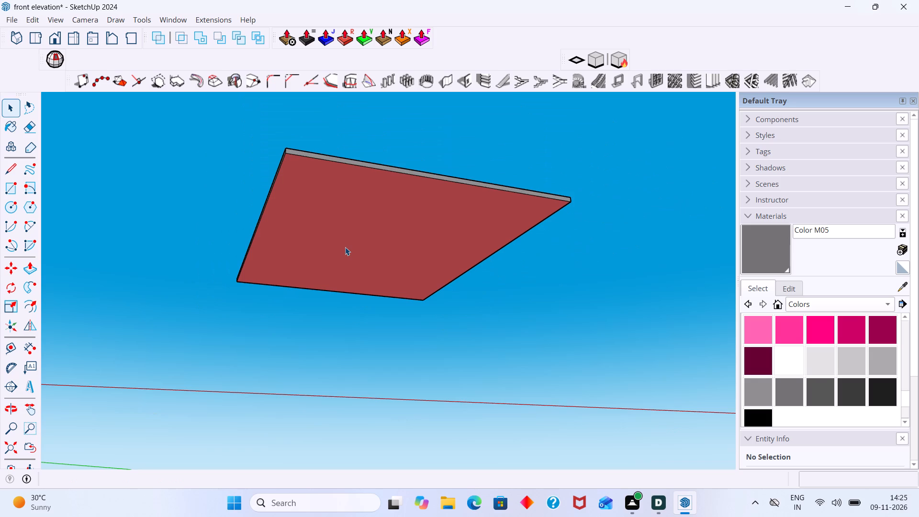
Place a guide line on the slab's underside 2' in from its left side edge.
key("t")
scroll(271, 183, "up", 6)
left_click(283, 179)
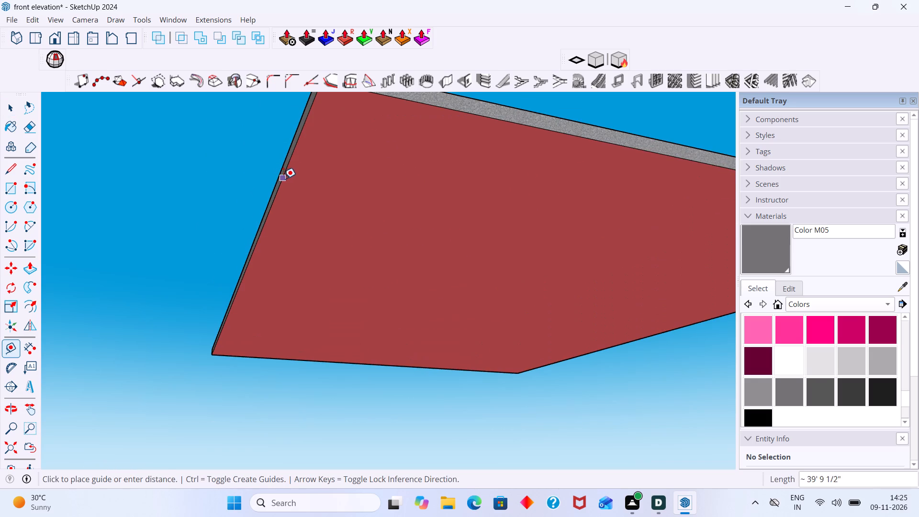
type("2'")
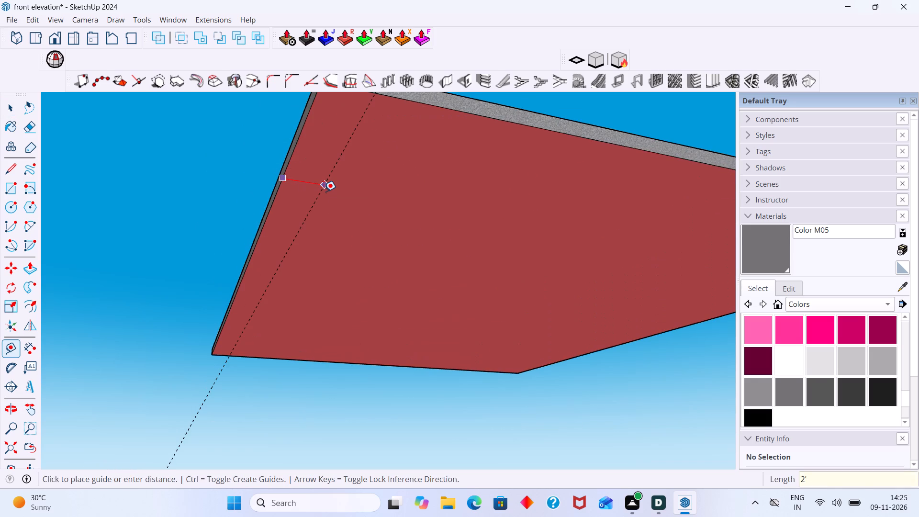
key("Return")
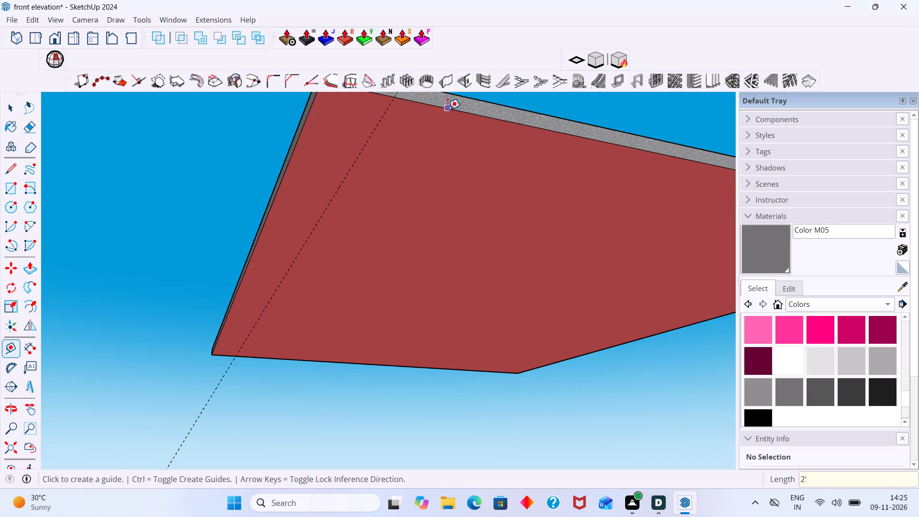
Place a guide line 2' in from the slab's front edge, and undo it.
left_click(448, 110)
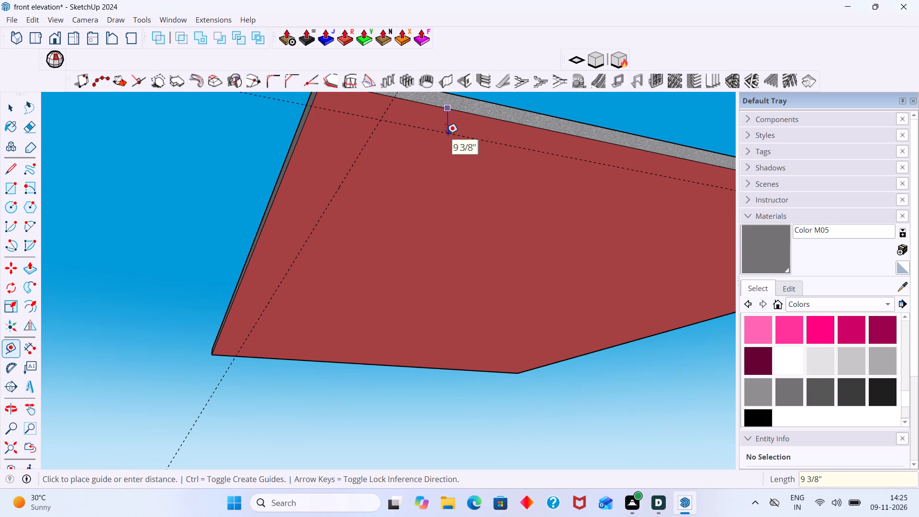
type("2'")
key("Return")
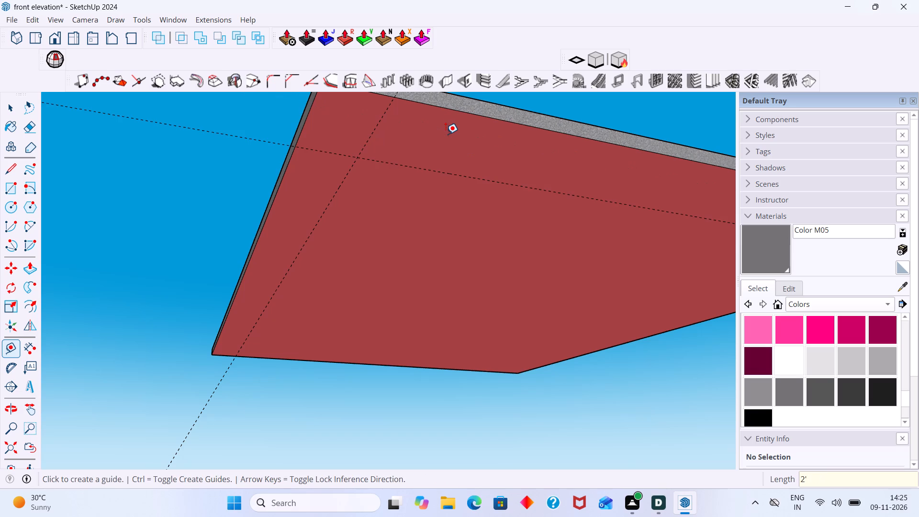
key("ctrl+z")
Place a guide line on the slab's underside 1.5' in from its front edge.
left_click(481, 113)
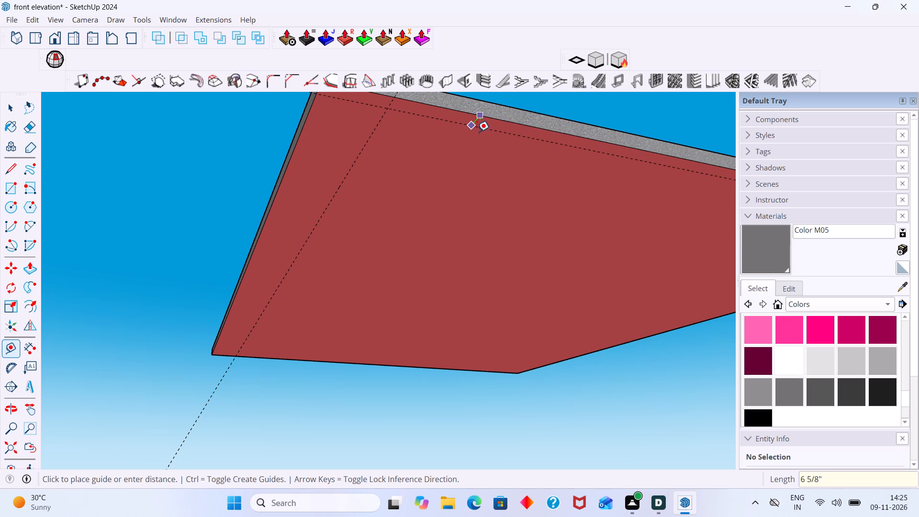
type("1.5'")
key("Return")
key("space")
Place a guide line on the slab's underside 2' in from its right side edge.
middle_click_drag(304, 157, 304, 209)
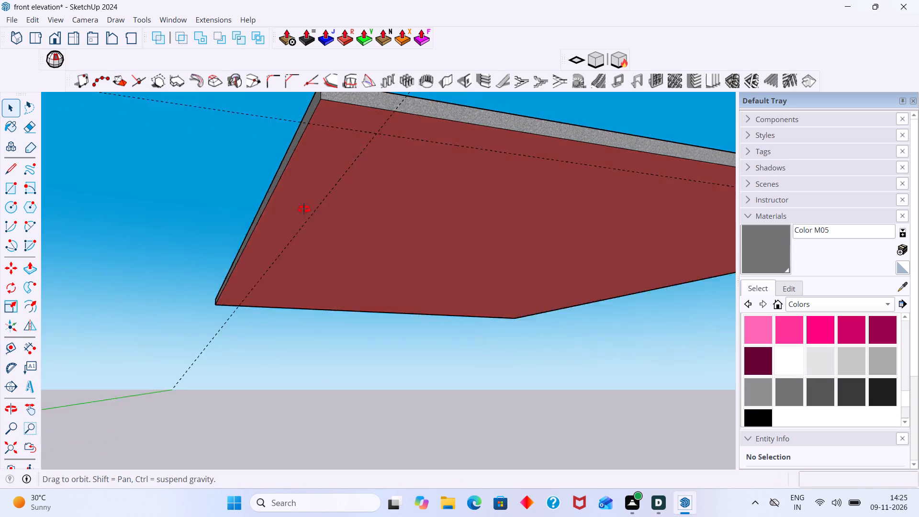
middle_click_drag(304, 209, 295, 199)
scroll(296, 203, "down", 10)
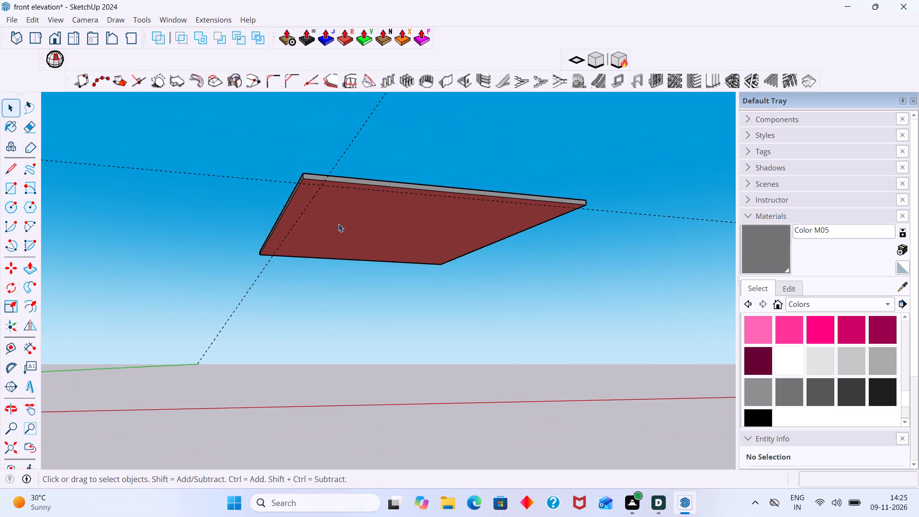
middle_click_drag(338, 224, 252, 200, "shift")
middle_click_drag(245, 192, 235, 169)
scroll(223, 160, "up", 7)
scroll(238, 156, "down", 2)
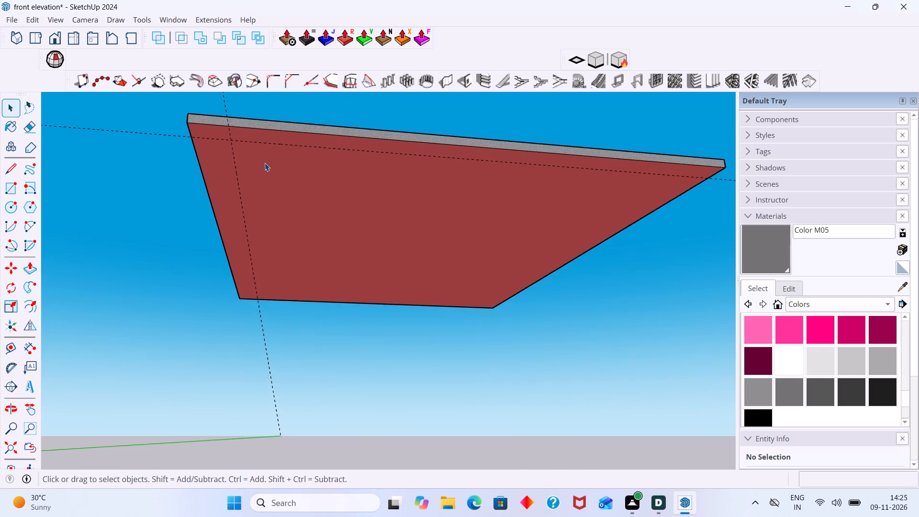
scroll(265, 163, "down", 7)
scroll(509, 170, "up", 3)
scroll(483, 173, "down", 5)
scroll(482, 175, "up", 2)
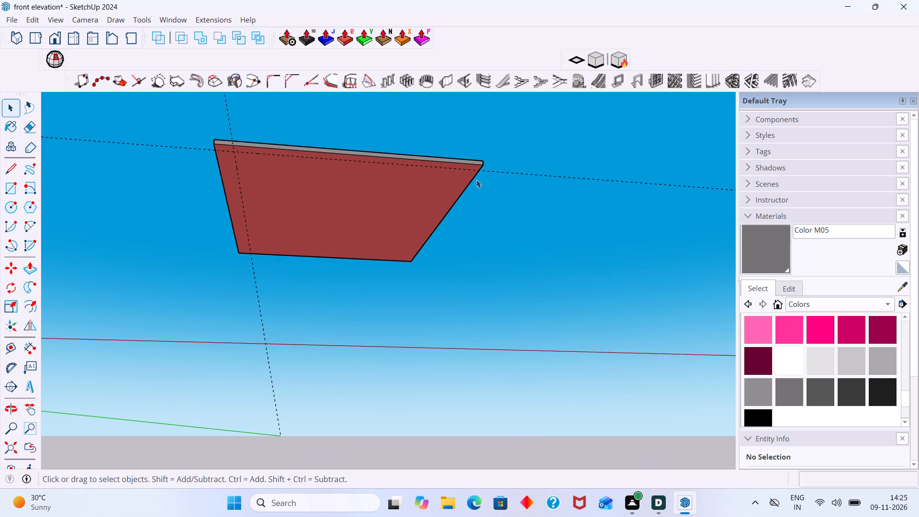
key("t")
scroll(463, 204, "up", 2)
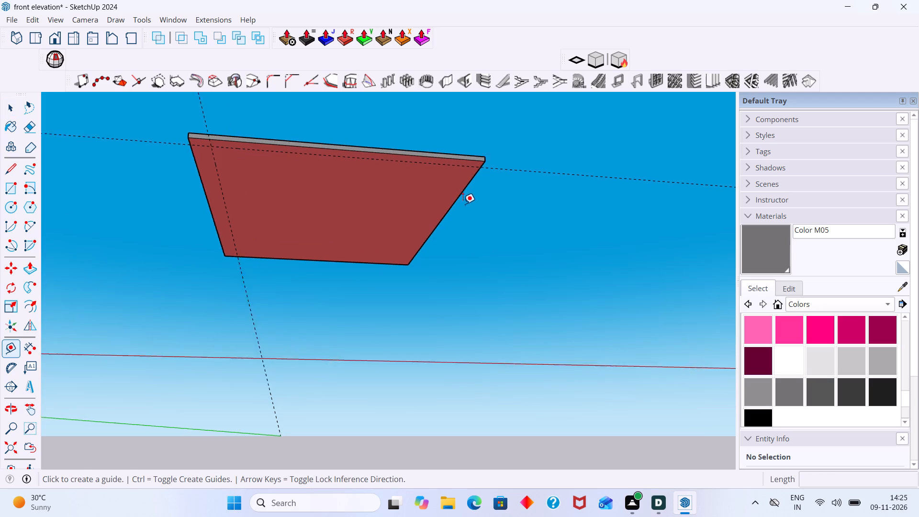
scroll(463, 204, "up", 1)
left_click(459, 193)
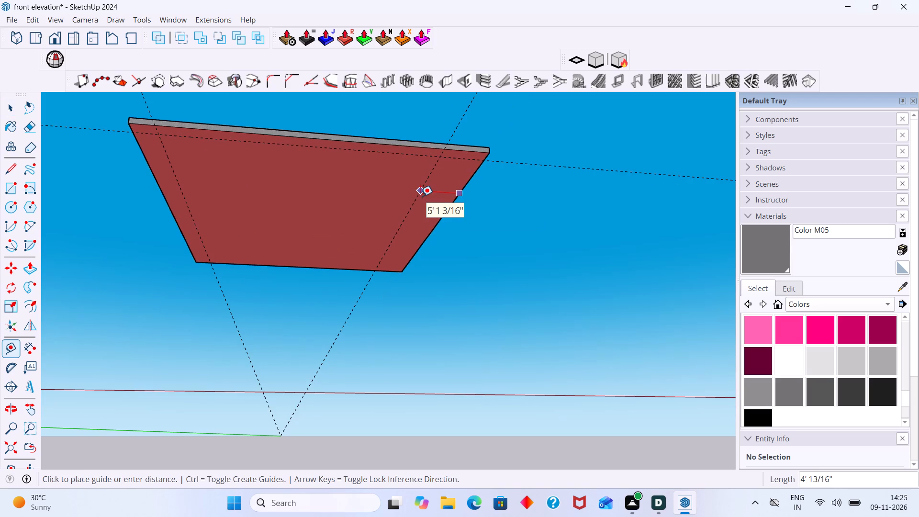
type("2'")
key("Return")
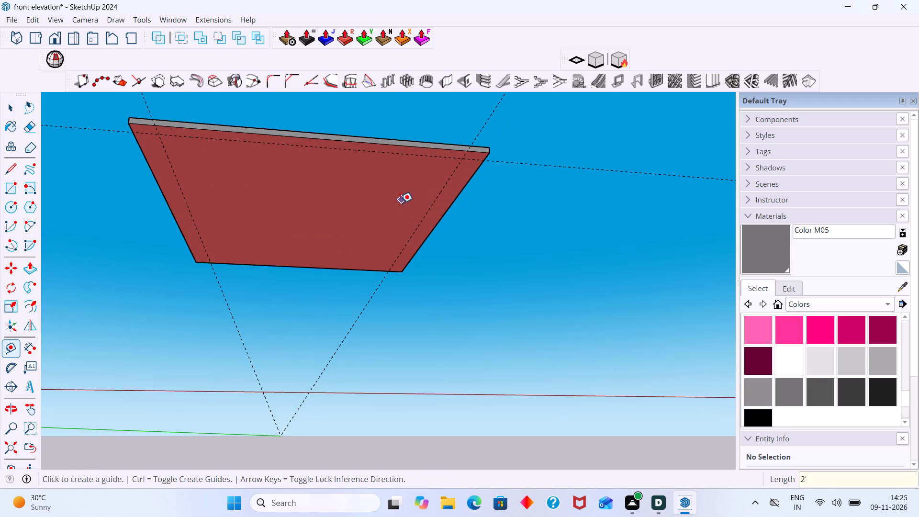
Place a guide line on the slab's underside 1.5' in from its back edge.
middle_click_drag(407, 247, 399, 230)
scroll(381, 286, "up", 4)
left_click(378, 282)
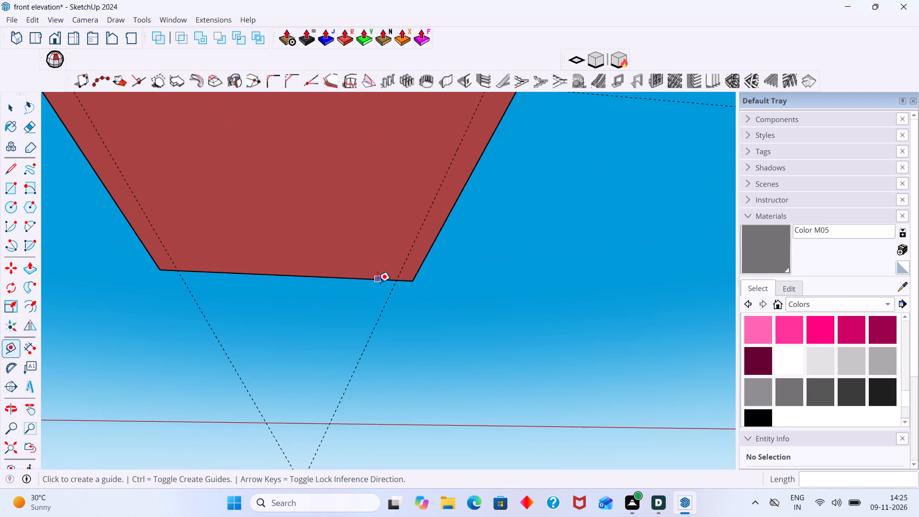
type("1.5'")
key("Return")
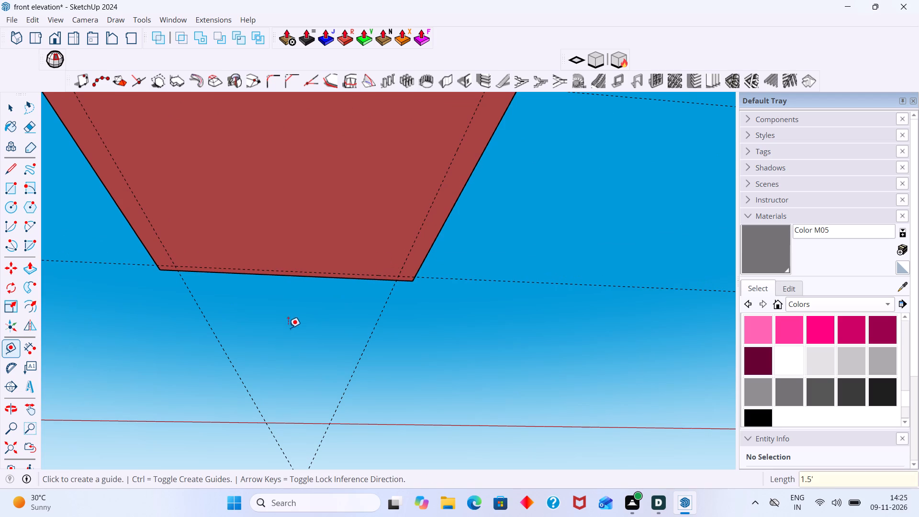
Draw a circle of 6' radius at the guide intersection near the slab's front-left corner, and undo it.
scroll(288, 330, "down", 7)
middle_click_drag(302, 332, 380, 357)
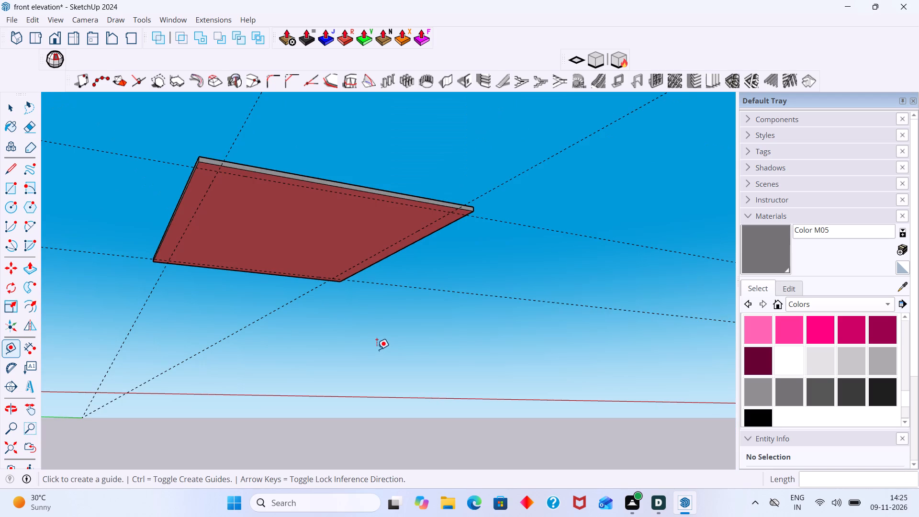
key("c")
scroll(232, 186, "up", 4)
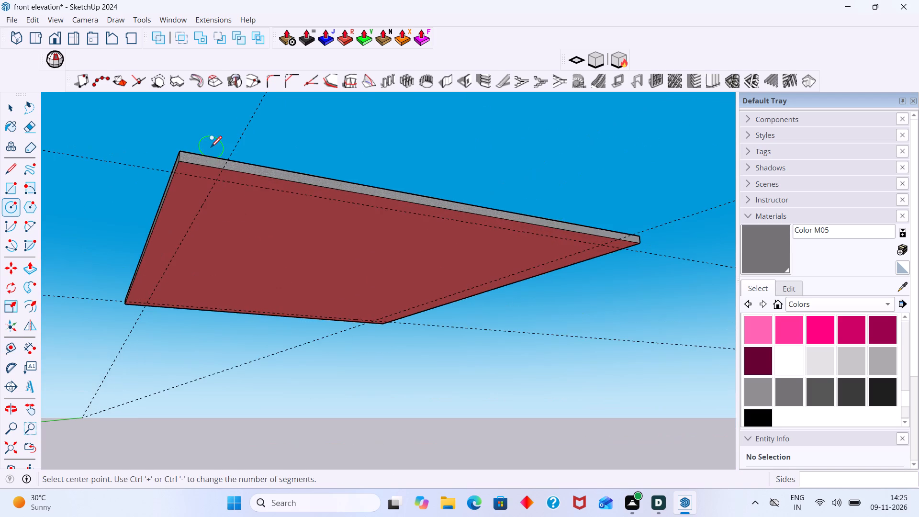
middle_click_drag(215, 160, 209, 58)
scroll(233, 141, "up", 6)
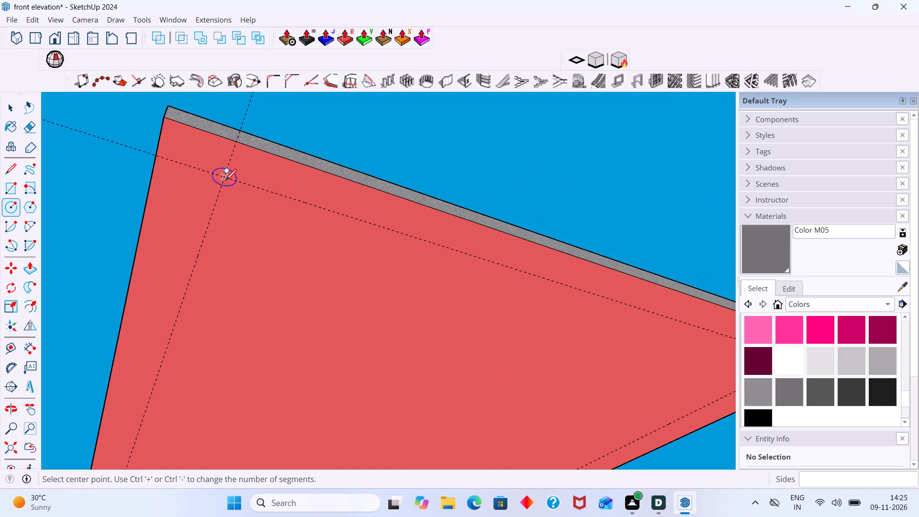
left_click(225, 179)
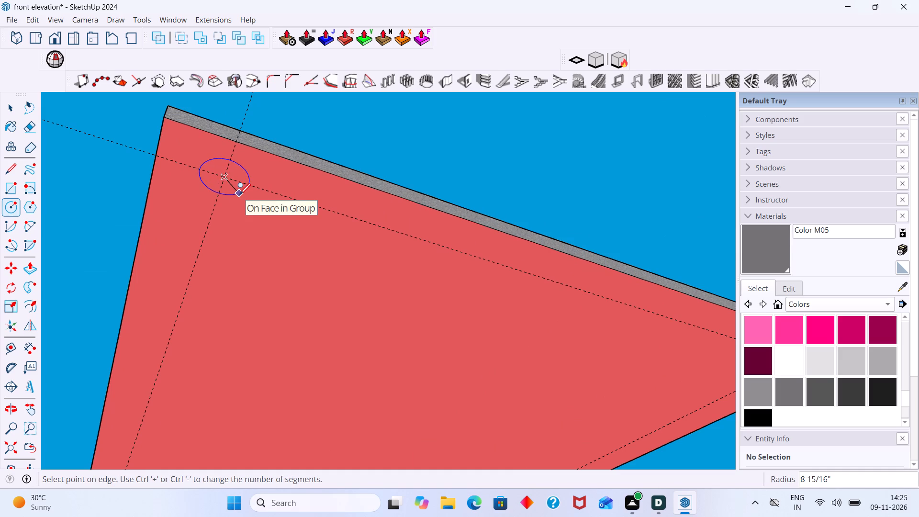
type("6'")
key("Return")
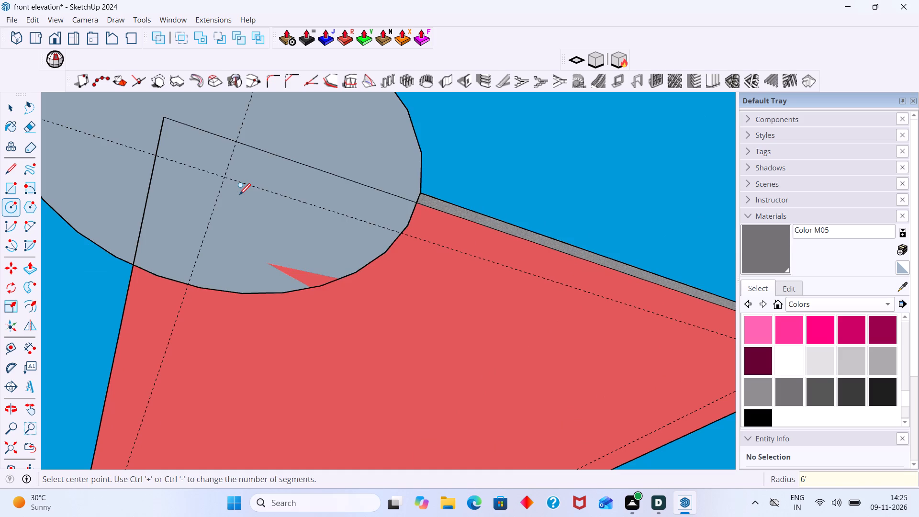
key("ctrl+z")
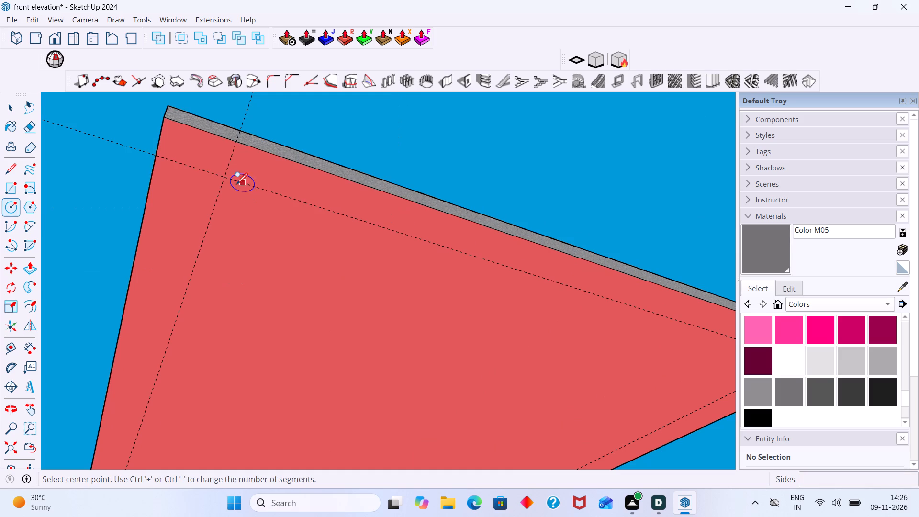
Draw a circle of 6" radius at the guide intersection near the slab's front-left corner.
left_click(224, 177)
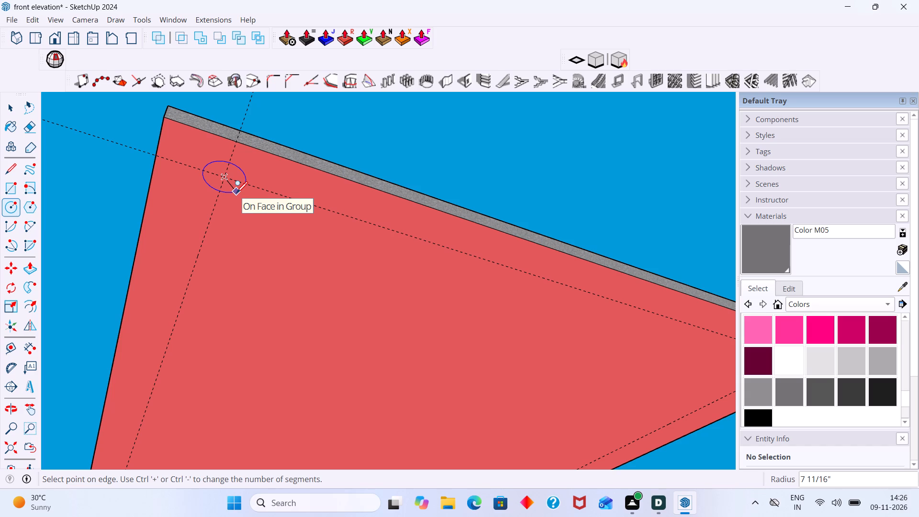
key("6")
key("shift+quotedbl")
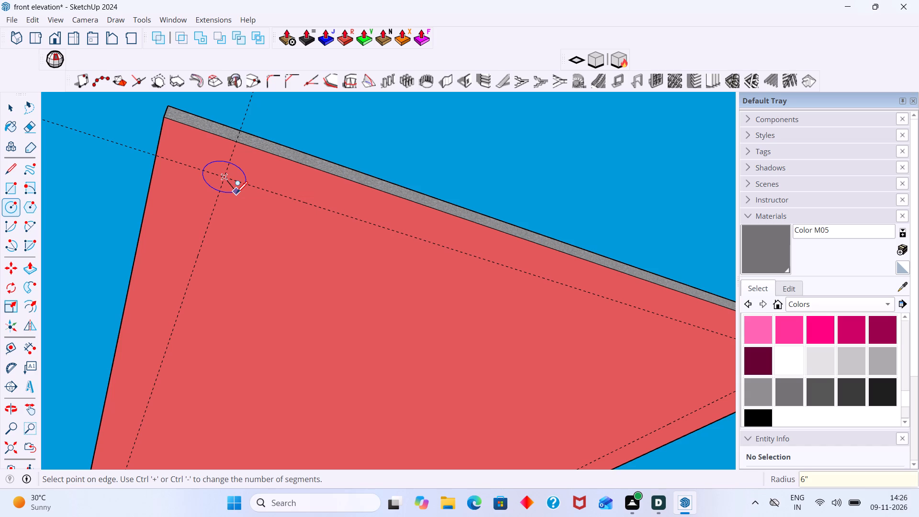
key("Return")
key("space")
Copy the circle to the guide intersection near the front-right corner and divide the span by 3 for evenly spaced copies along the front guide.
scroll(277, 208, "down", 5)
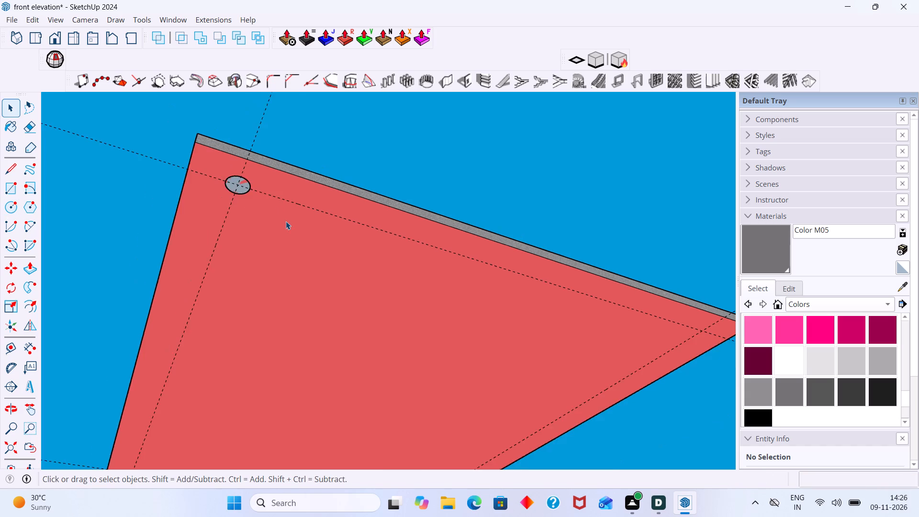
scroll(286, 221, "down", 4)
middle_click_drag(351, 335, 344, 357)
scroll(246, 214, "up", 11)
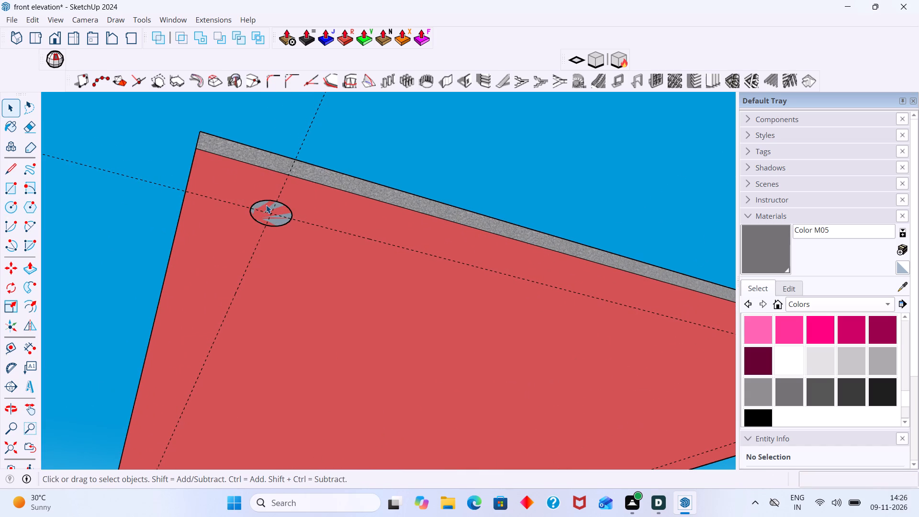
triple_click(268, 205)
key("m")
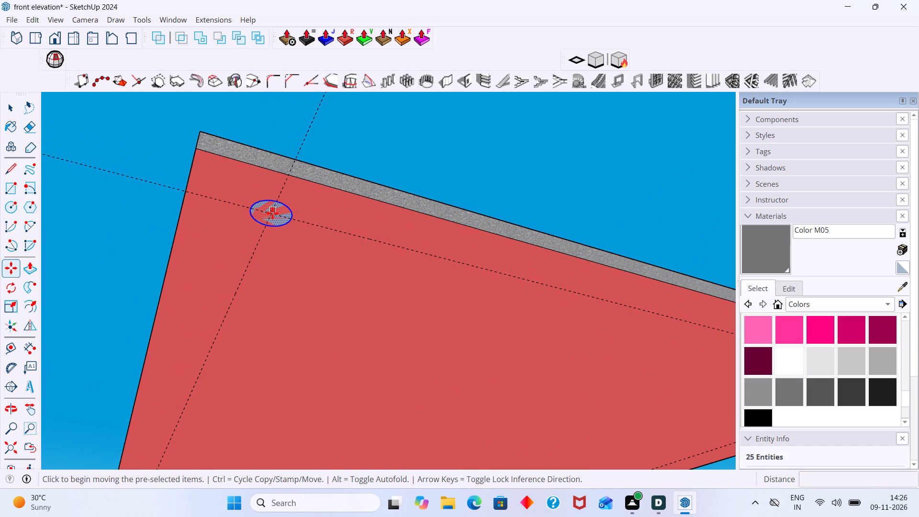
left_click(272, 214)
scroll(417, 252, "down", 7)
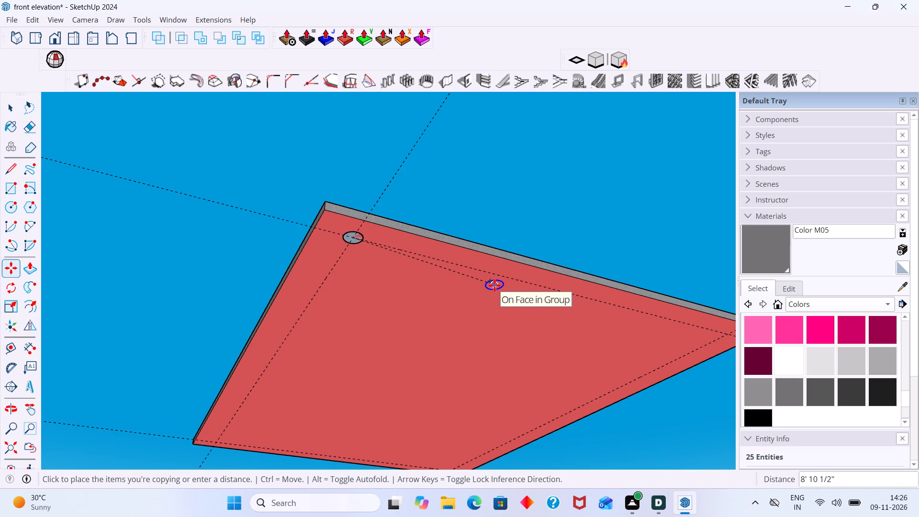
scroll(494, 285, "down", 2)
middle_click_drag(493, 283, 318, 271, "shift")
scroll(532, 324, "up", 5)
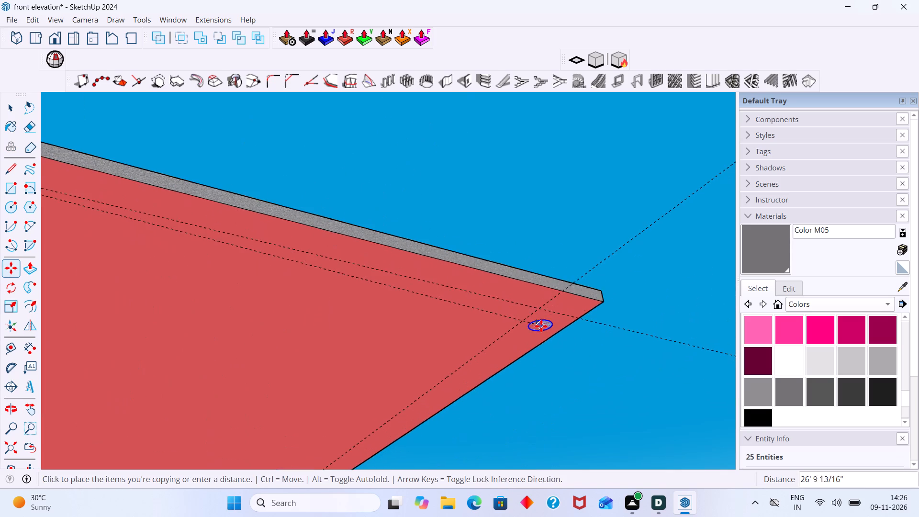
scroll(541, 326, "up", 4)
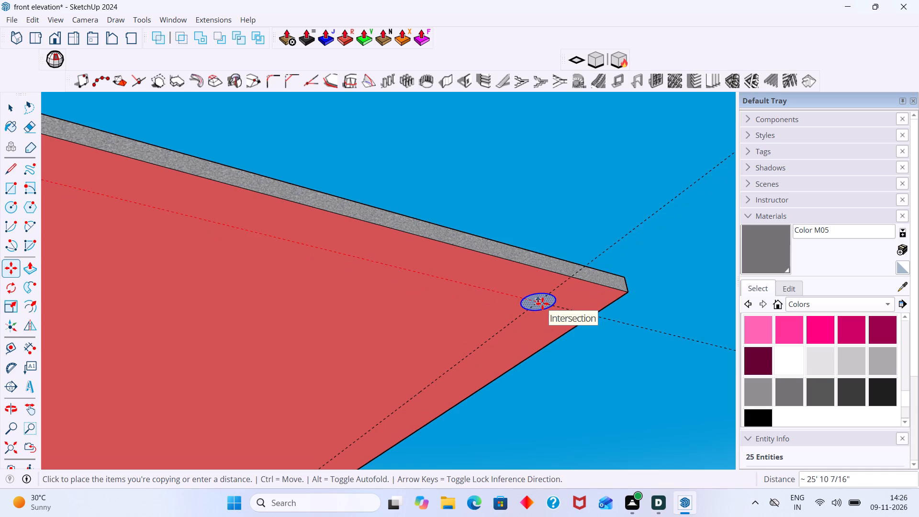
left_click(542, 303)
key("slash")
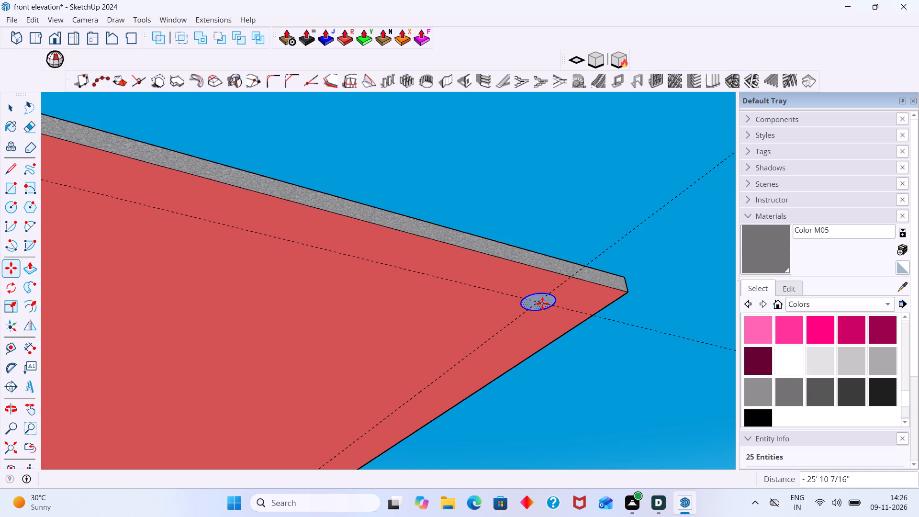
key("3")
key("Return")
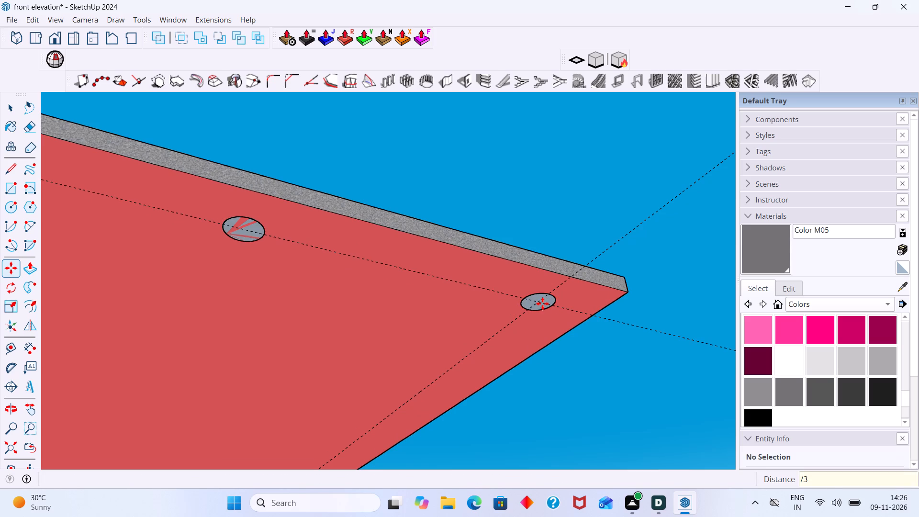
key("space")
scroll(607, 304, "down", 8)
left_click(610, 381)
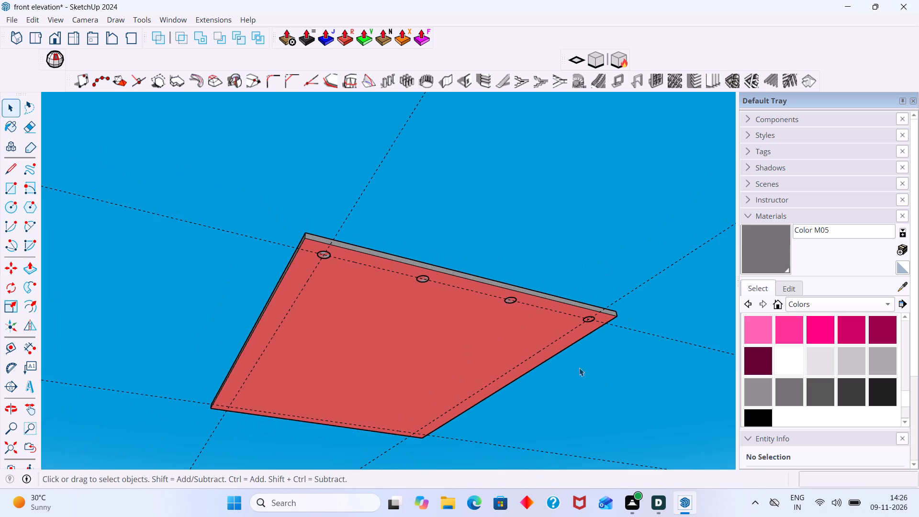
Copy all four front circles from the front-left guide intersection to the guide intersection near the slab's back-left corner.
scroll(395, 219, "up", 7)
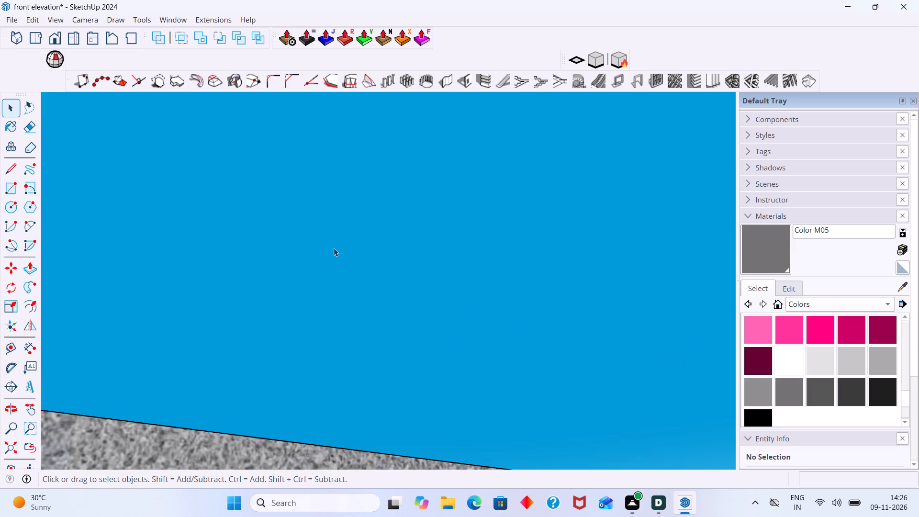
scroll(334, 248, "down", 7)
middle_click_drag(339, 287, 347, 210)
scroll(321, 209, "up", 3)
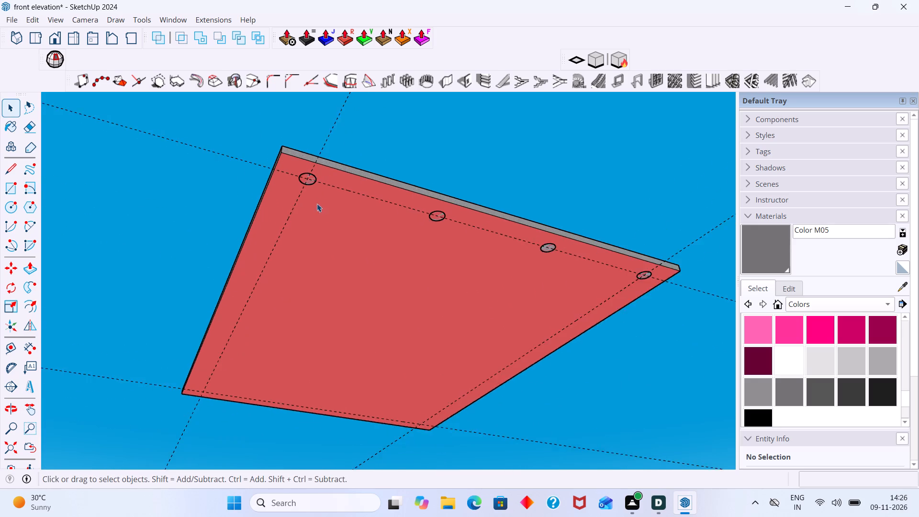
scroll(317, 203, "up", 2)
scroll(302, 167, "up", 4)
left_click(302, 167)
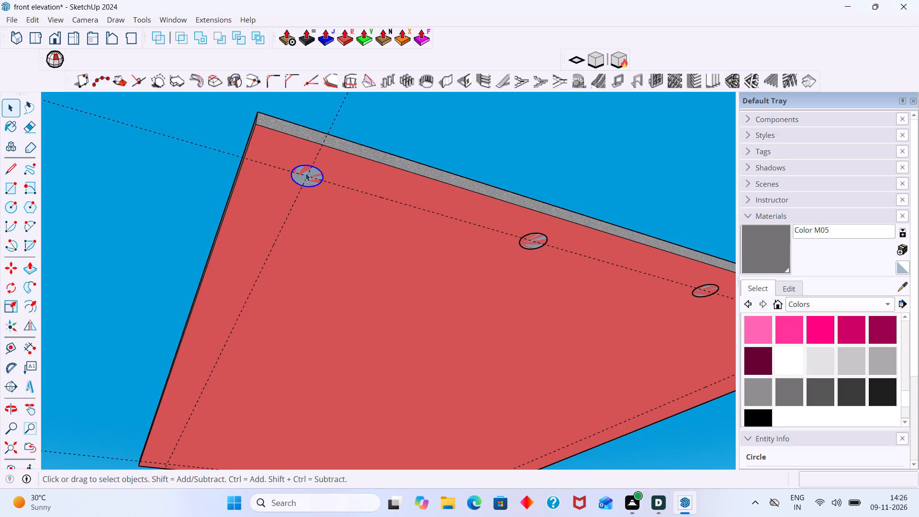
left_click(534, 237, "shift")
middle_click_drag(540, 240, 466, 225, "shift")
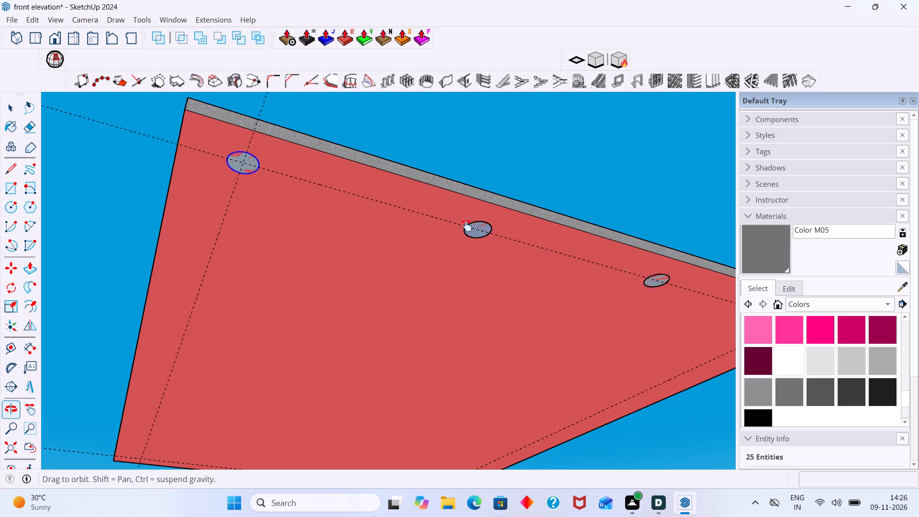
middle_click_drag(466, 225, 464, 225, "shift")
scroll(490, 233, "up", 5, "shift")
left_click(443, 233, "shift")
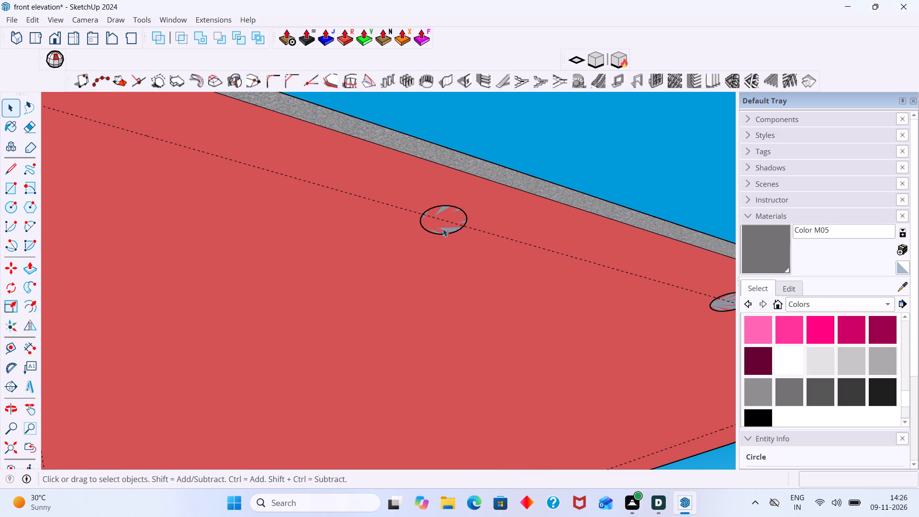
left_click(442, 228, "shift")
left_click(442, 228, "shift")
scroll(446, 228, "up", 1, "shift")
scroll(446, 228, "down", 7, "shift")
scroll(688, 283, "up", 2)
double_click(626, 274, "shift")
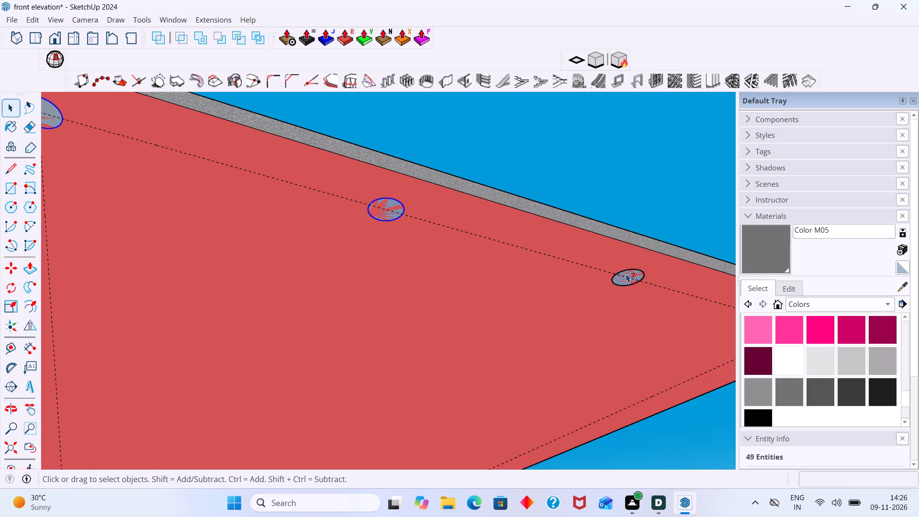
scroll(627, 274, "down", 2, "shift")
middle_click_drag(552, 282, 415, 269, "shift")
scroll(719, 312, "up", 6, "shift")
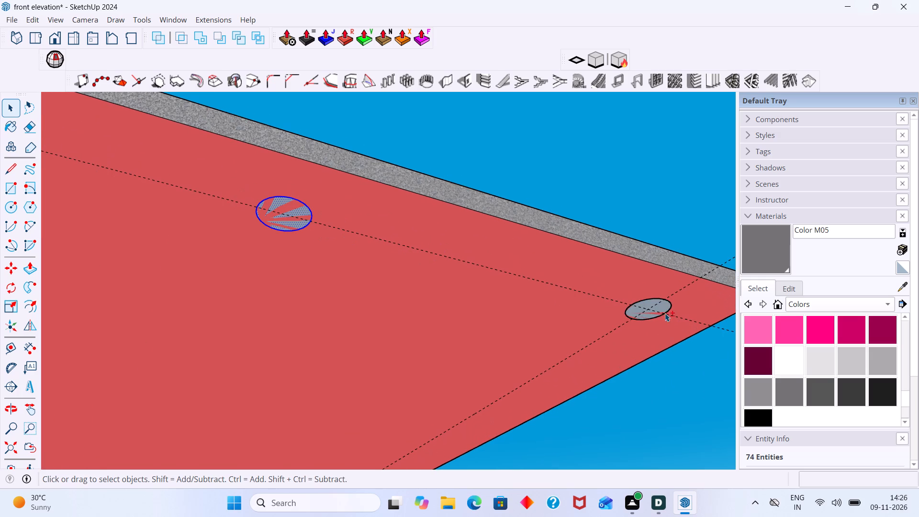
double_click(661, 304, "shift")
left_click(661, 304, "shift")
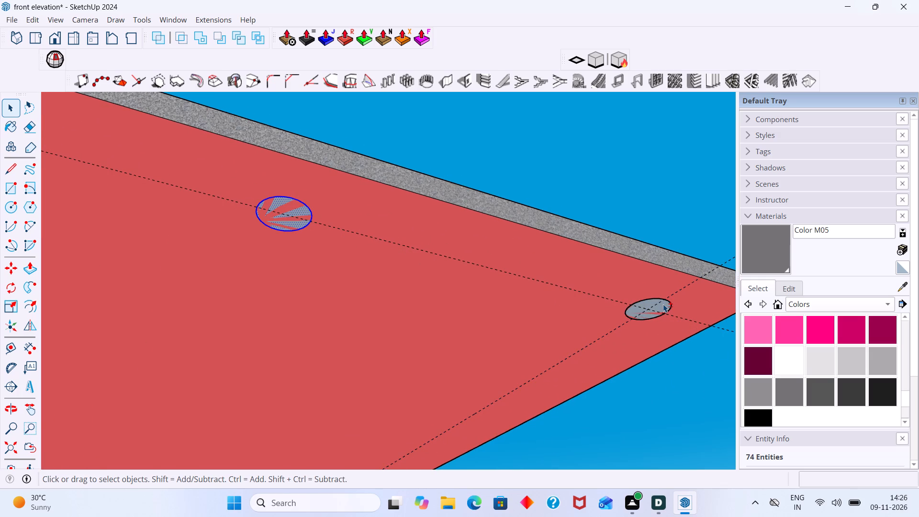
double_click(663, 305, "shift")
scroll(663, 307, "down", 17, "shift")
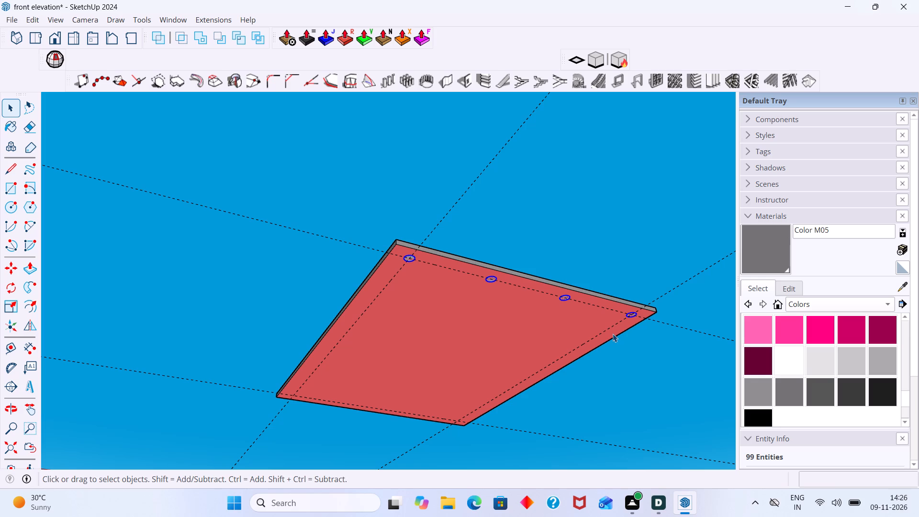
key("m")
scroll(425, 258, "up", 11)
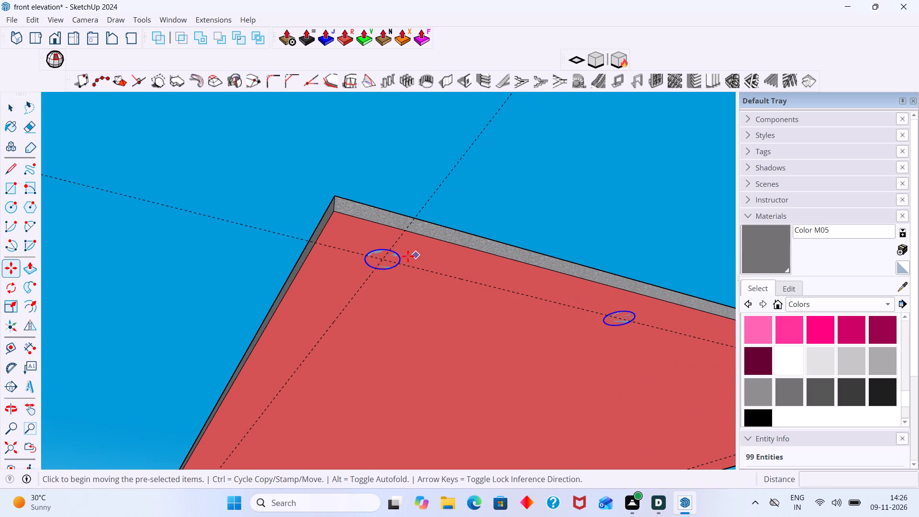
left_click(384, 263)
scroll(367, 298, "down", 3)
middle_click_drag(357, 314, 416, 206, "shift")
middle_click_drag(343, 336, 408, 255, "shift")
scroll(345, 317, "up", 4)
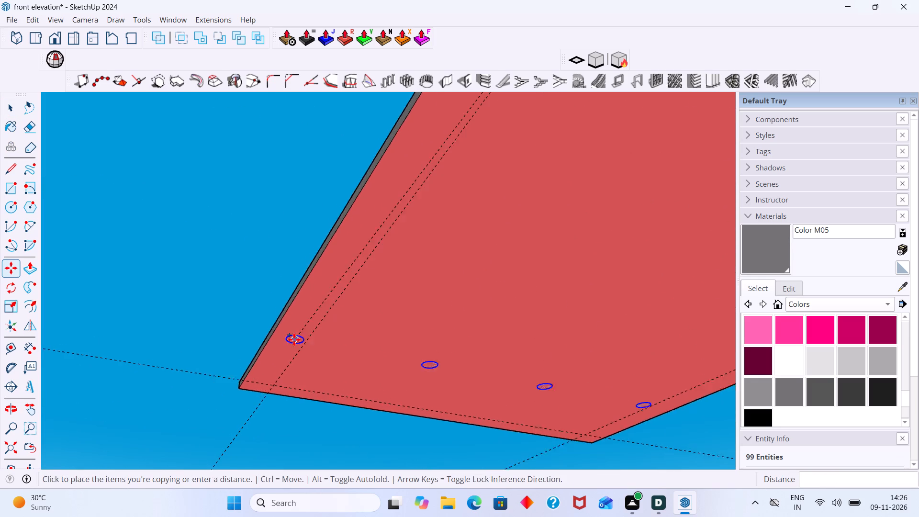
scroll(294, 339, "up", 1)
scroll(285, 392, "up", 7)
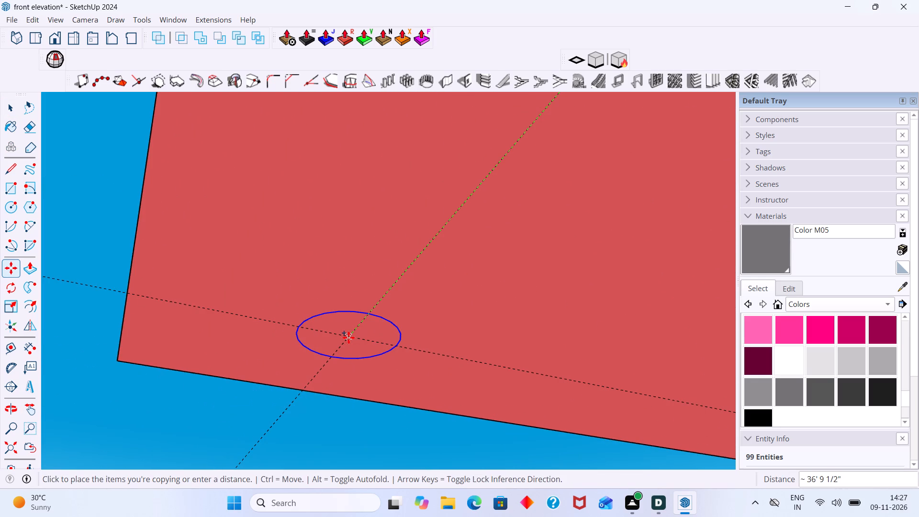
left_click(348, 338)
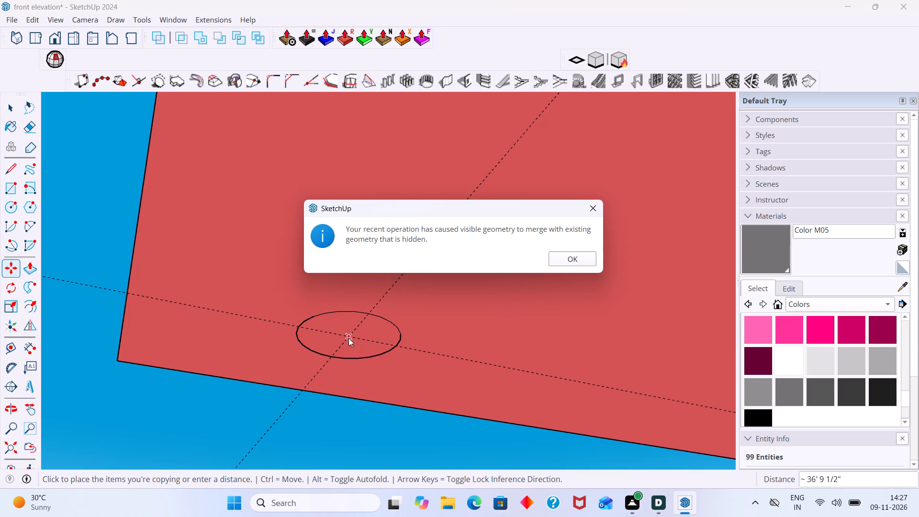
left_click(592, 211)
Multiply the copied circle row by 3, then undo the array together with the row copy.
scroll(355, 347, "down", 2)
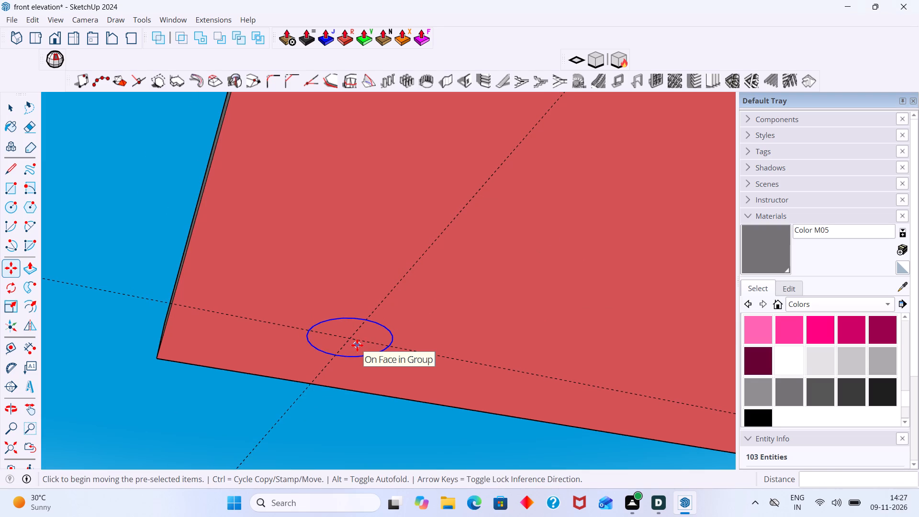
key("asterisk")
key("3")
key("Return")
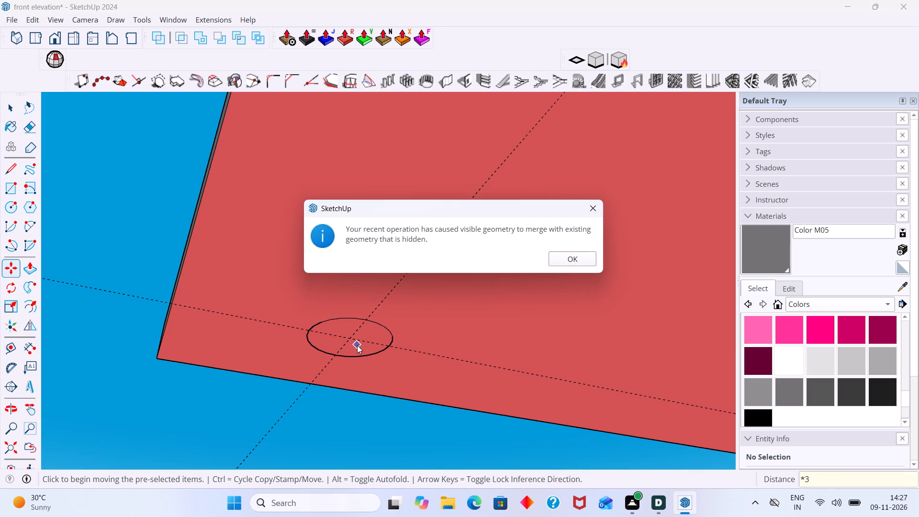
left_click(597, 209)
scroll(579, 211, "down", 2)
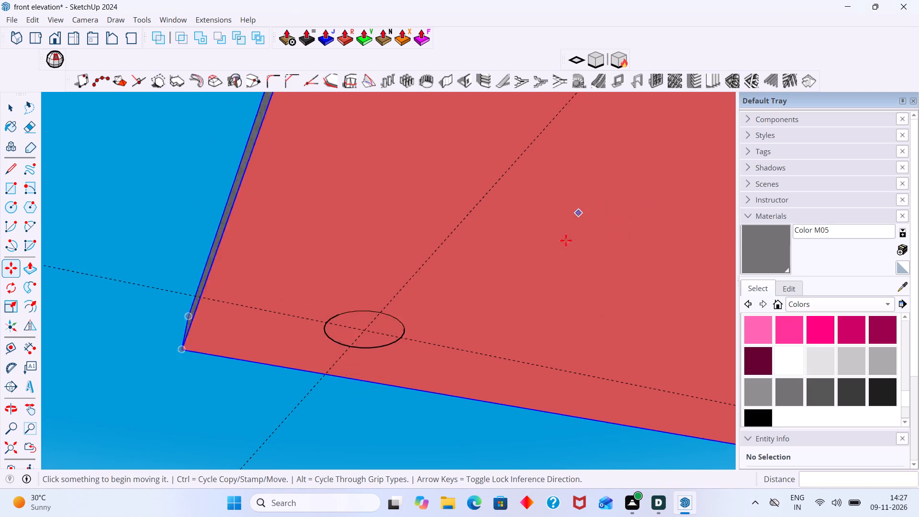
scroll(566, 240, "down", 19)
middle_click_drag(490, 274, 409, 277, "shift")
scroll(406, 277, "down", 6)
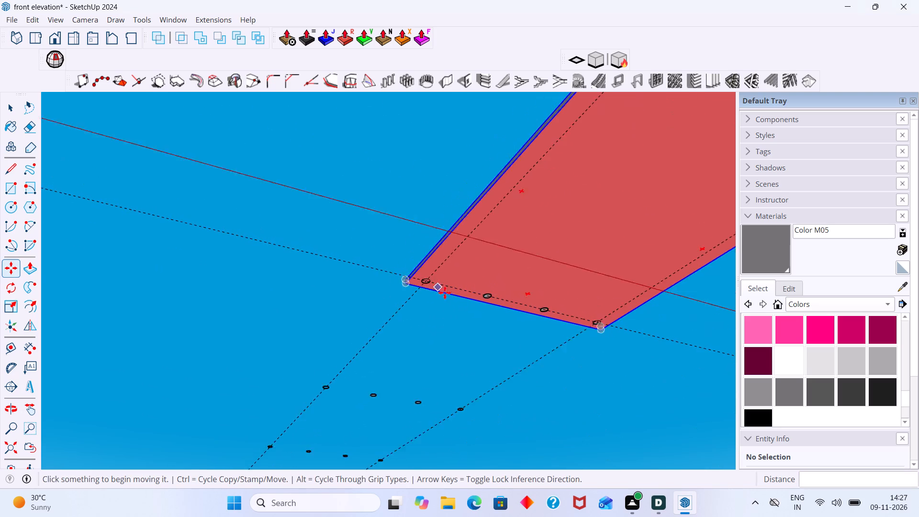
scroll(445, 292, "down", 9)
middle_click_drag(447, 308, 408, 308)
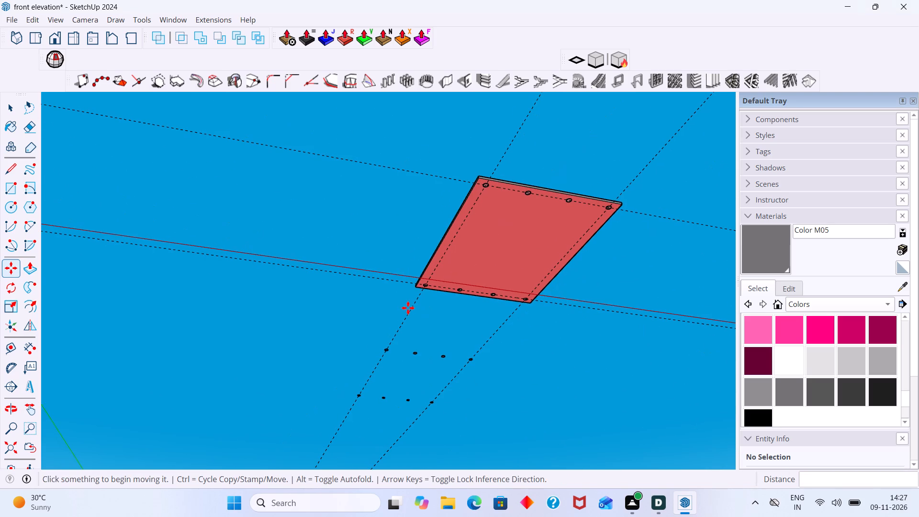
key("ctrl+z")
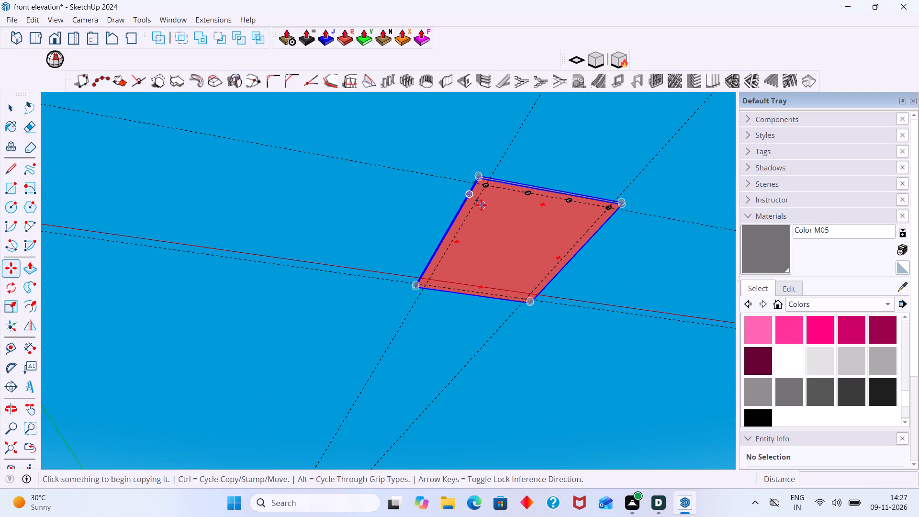
Undo the evenly spaced copies along the front guide, keeping only the original circle at the front-left guide intersection.
scroll(481, 202, "up", 4)
key("space")
scroll(492, 184, "up", 12)
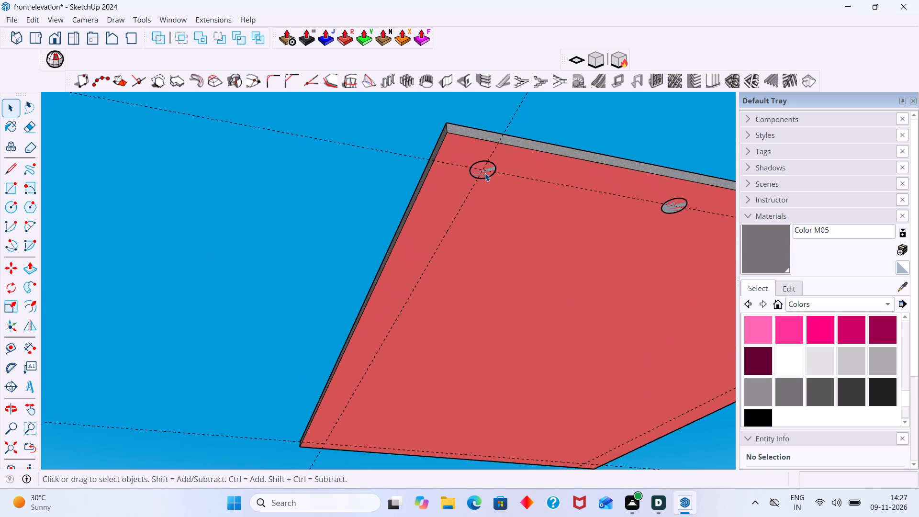
scroll(485, 173, "up", 3)
left_click(479, 172)
left_click(481, 174)
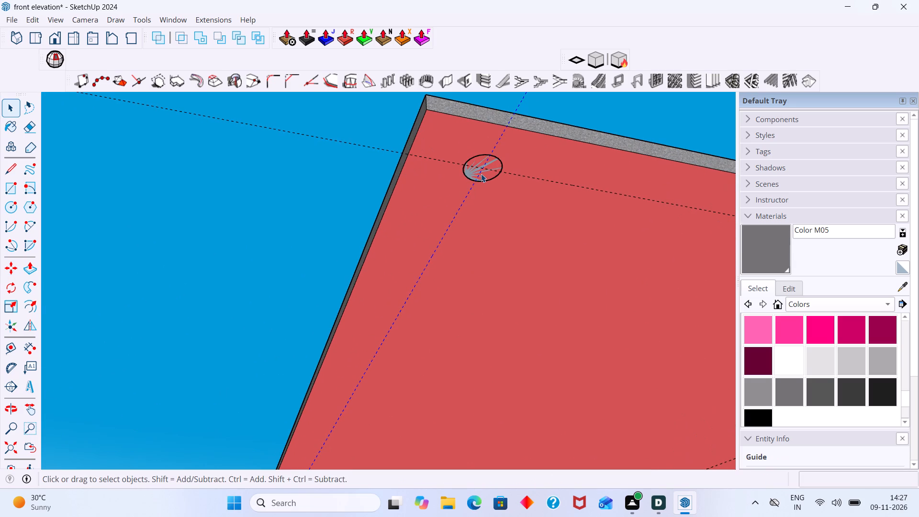
left_click(479, 174)
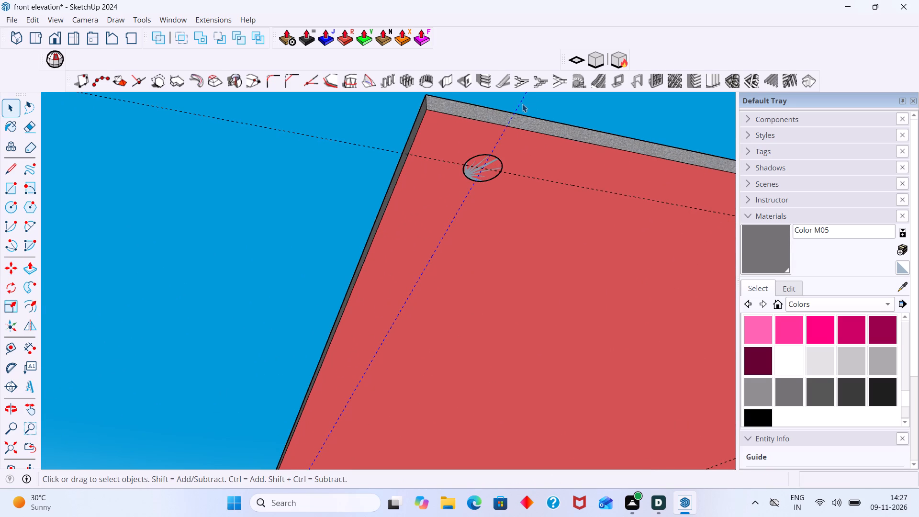
double_click(521, 104)
key("ctrl+z")
key("ctrl+z")
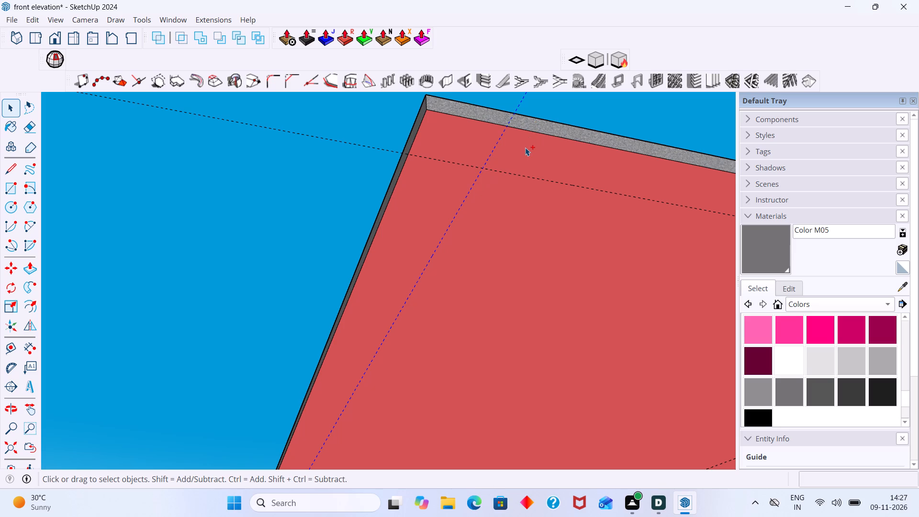
key("ctrl+z")
key("ctrl+y")
key("ctrl+y")
key("space")
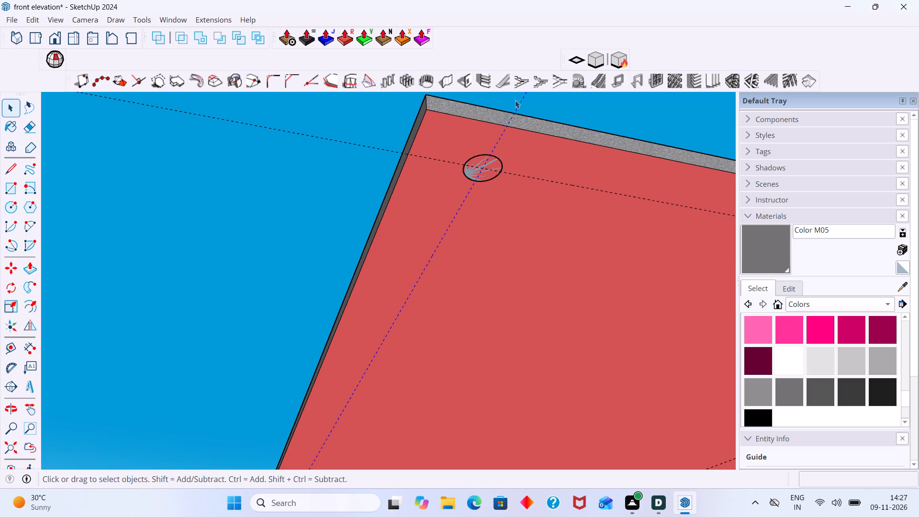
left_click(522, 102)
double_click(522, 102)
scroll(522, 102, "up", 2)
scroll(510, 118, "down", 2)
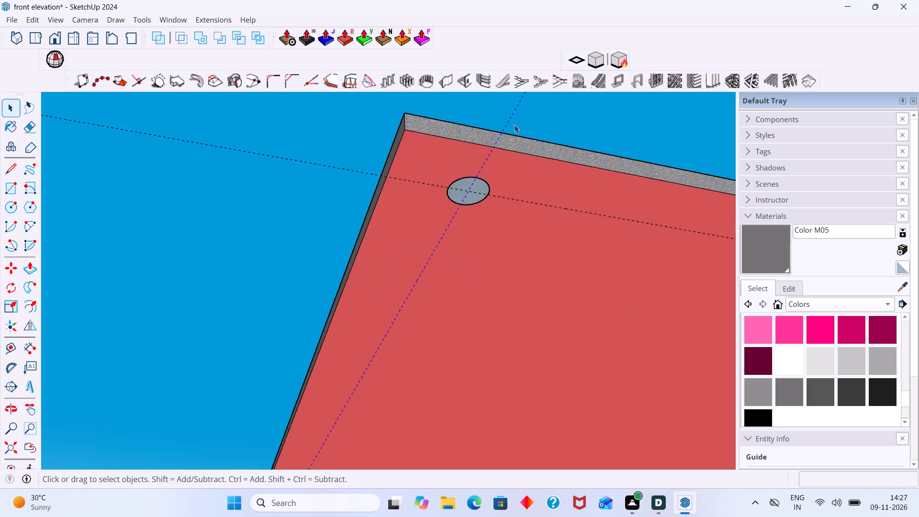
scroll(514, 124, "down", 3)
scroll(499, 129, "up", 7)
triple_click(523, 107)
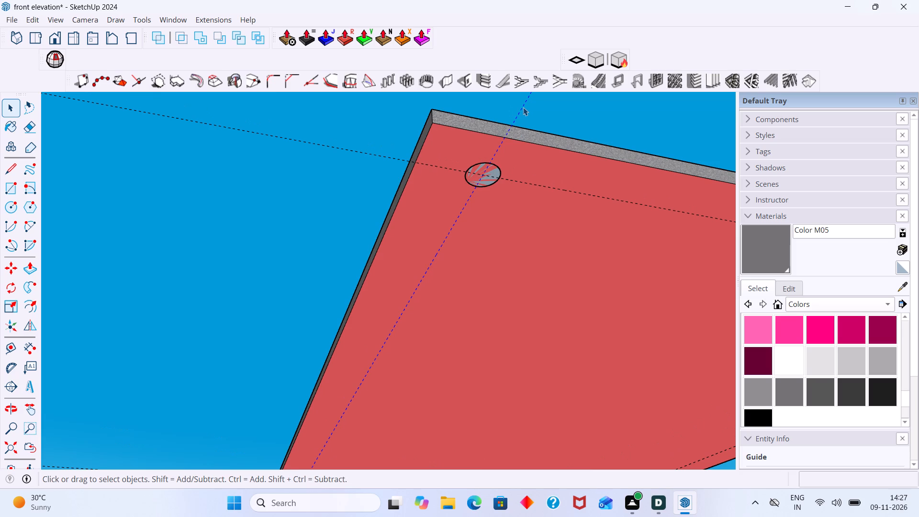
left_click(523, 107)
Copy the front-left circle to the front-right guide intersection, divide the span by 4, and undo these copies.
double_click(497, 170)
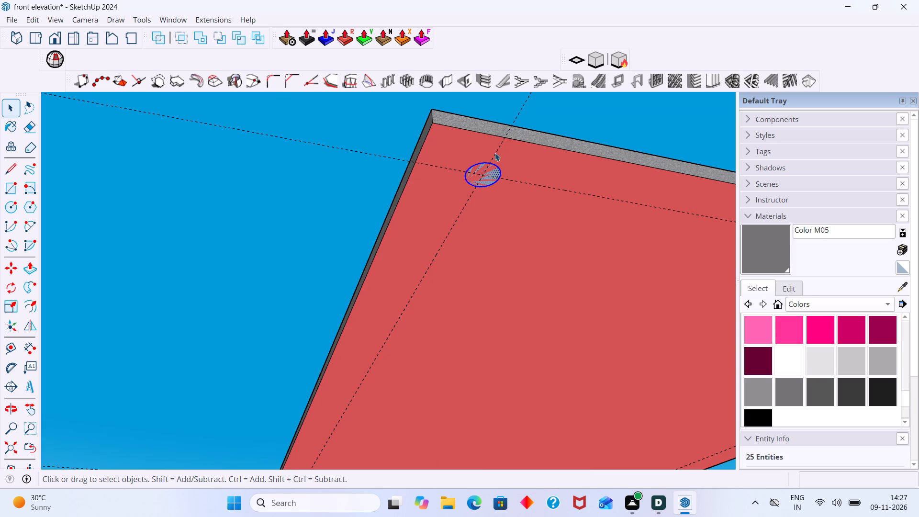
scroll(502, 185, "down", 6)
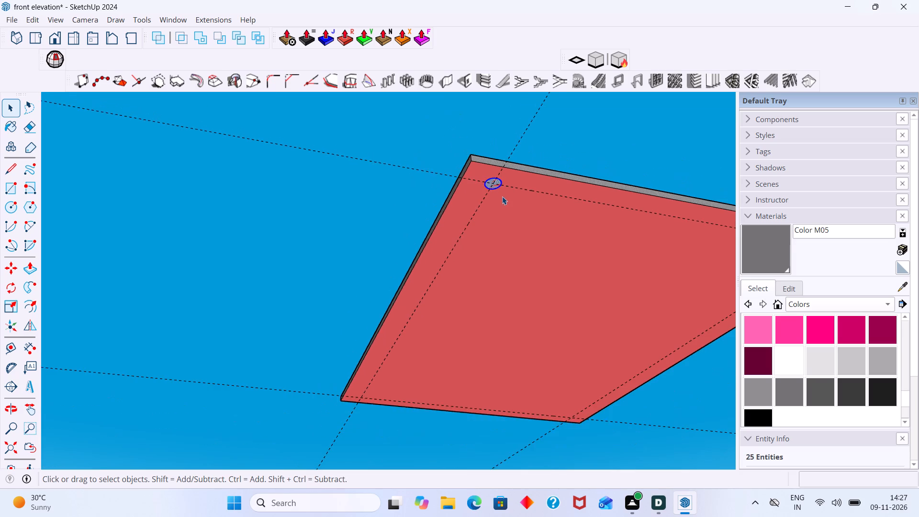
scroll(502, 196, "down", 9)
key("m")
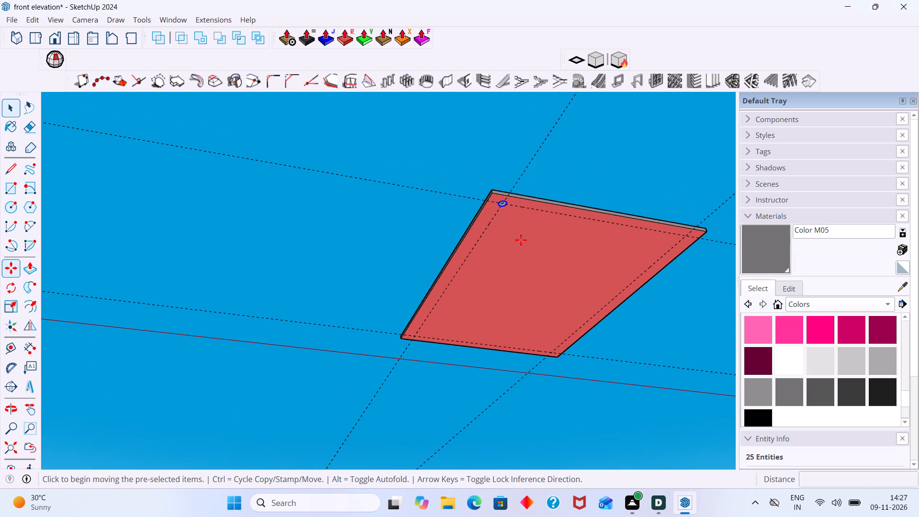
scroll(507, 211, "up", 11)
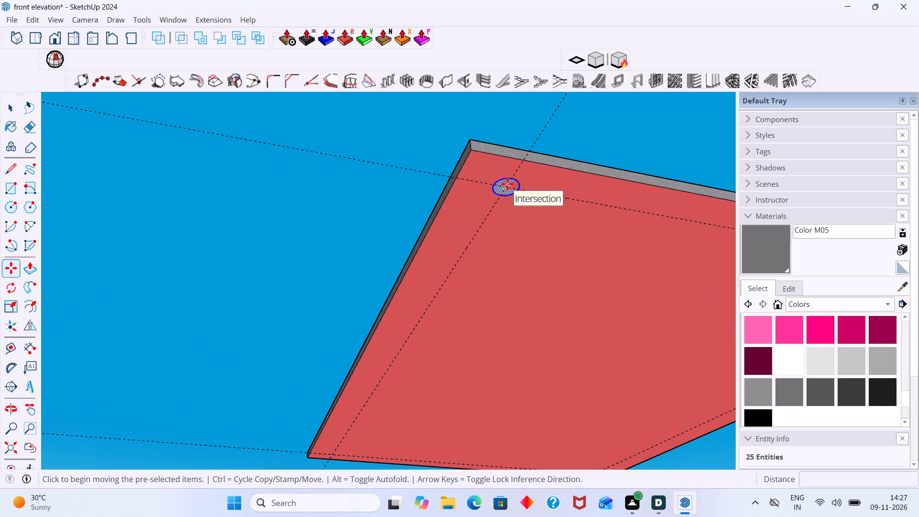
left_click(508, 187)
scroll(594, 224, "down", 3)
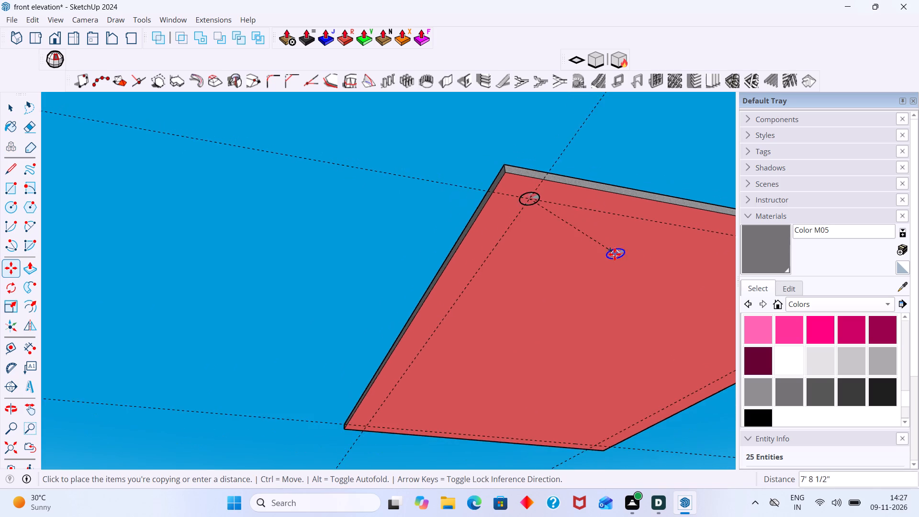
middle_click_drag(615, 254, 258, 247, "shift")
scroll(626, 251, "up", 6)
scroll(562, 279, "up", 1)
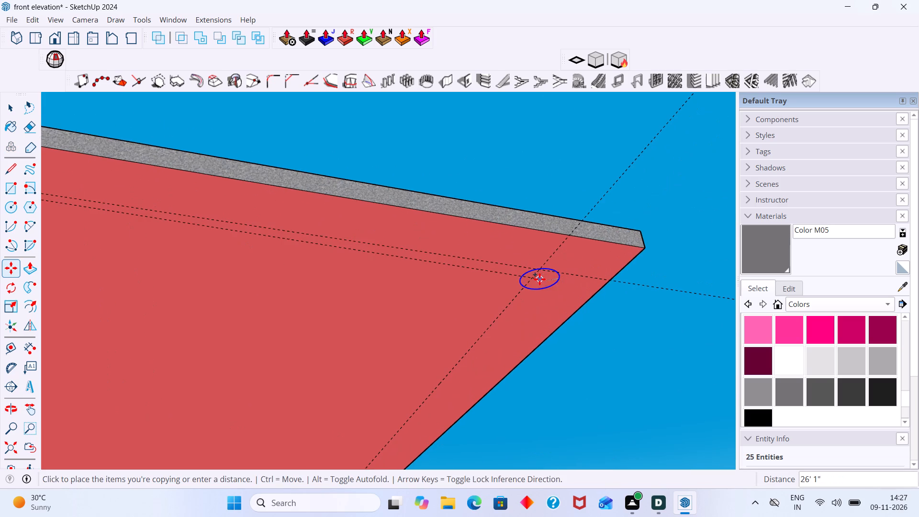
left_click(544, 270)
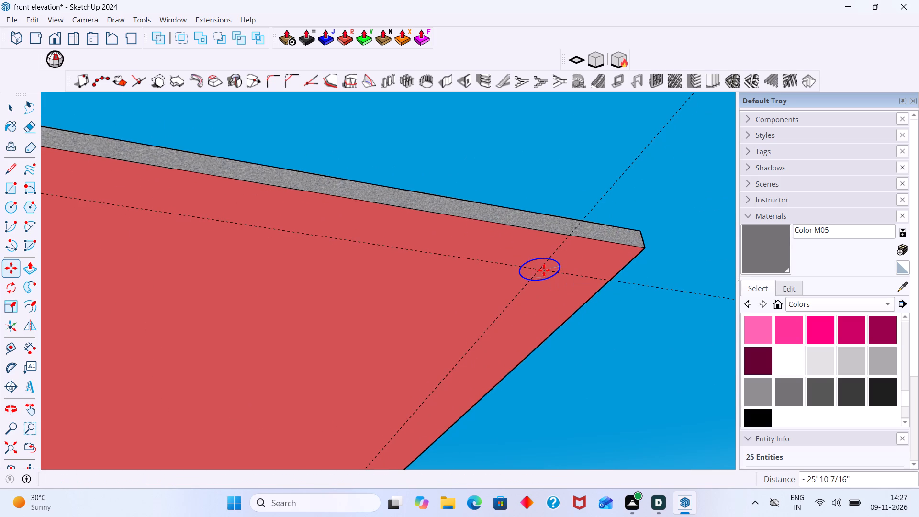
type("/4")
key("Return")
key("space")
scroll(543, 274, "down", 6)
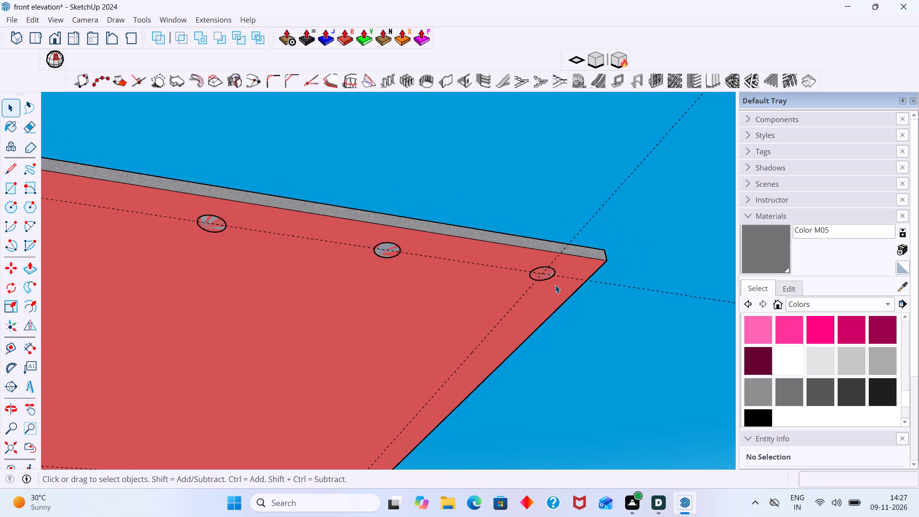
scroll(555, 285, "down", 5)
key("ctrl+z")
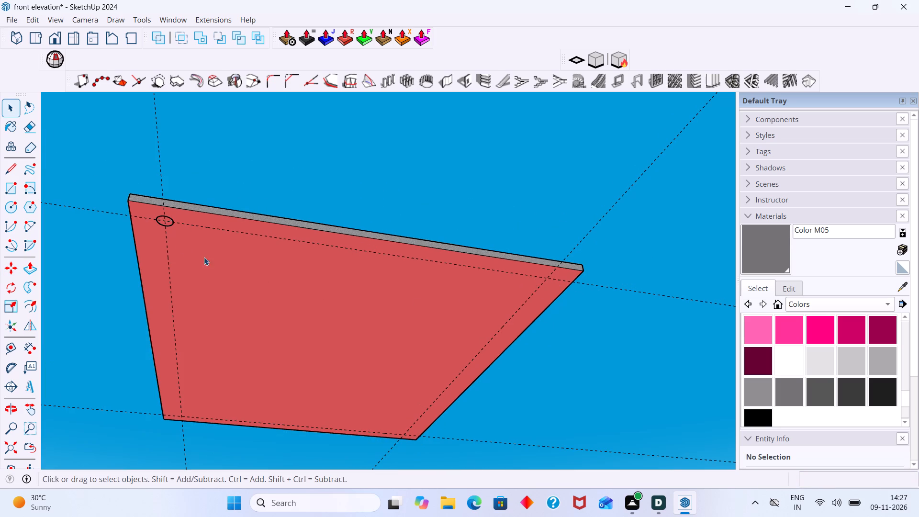
Copy the front-left circle to the front-right guide intersection and divide the span by 3 for evenly spaced copies.
scroll(165, 232, "up", 13)
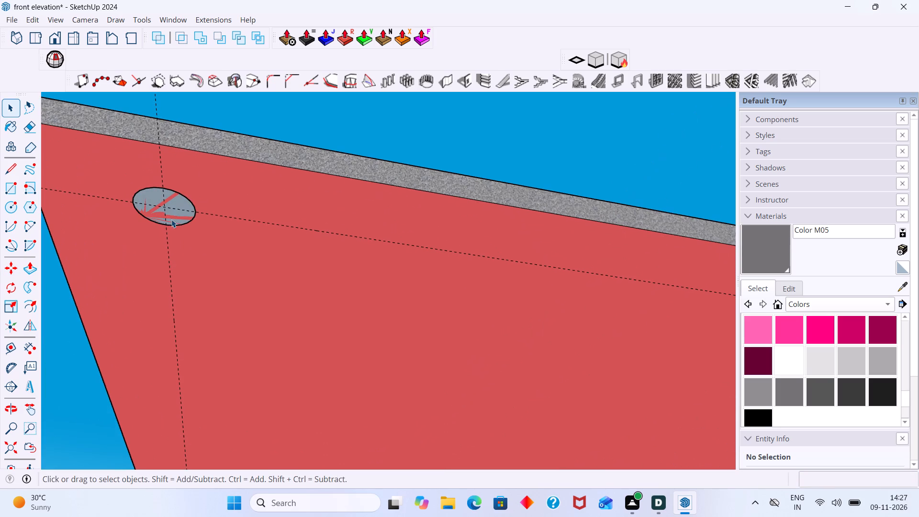
double_click(173, 219)
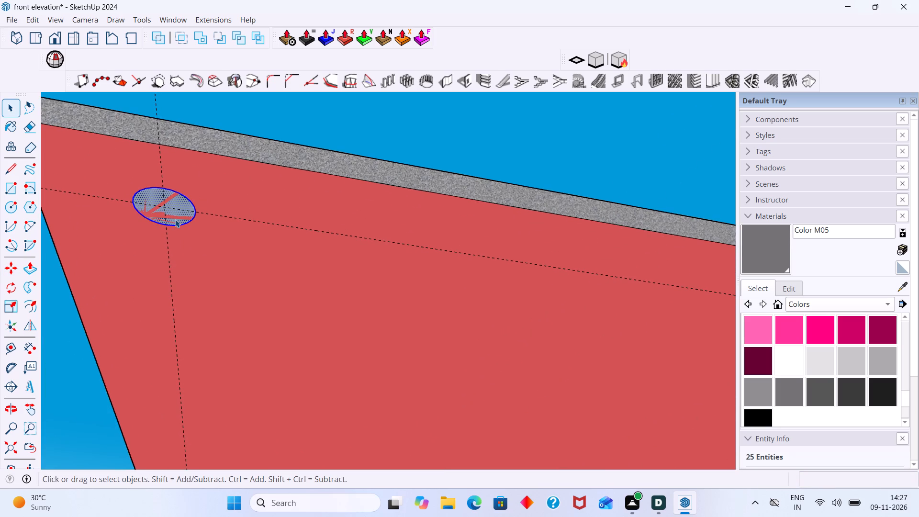
key("m")
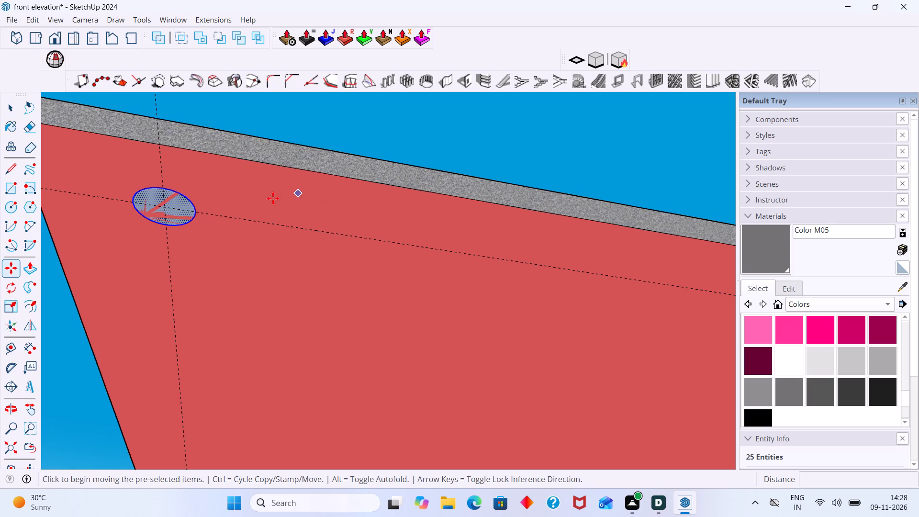
left_click(165, 207)
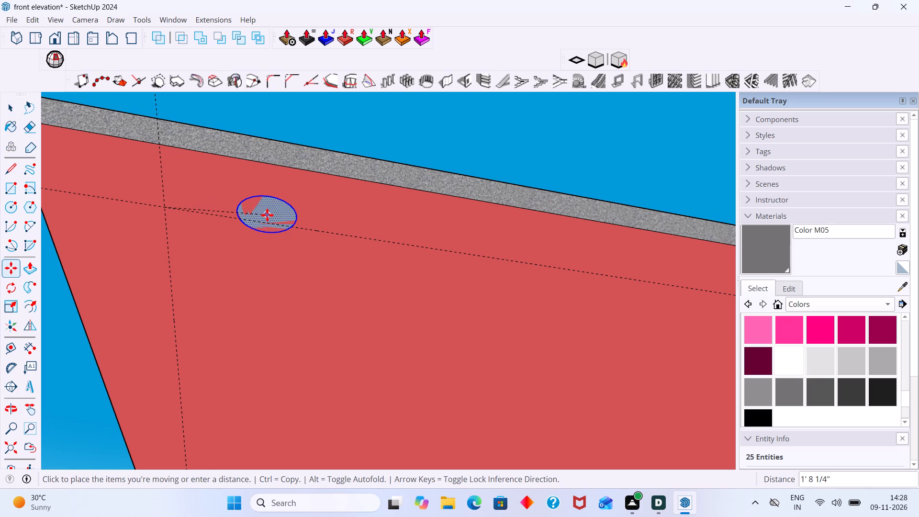
scroll(368, 231, "down", 5)
middle_click_drag(474, 276, 83, 248)
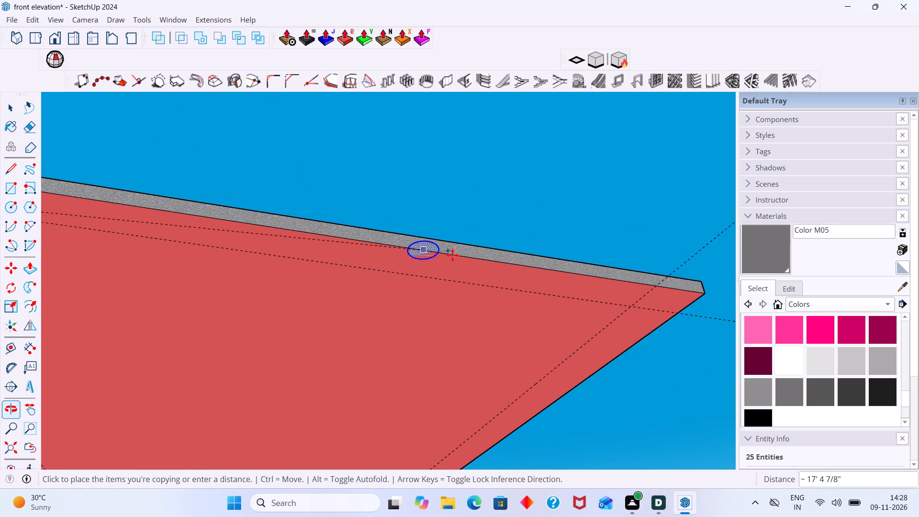
scroll(643, 315, "up", 4)
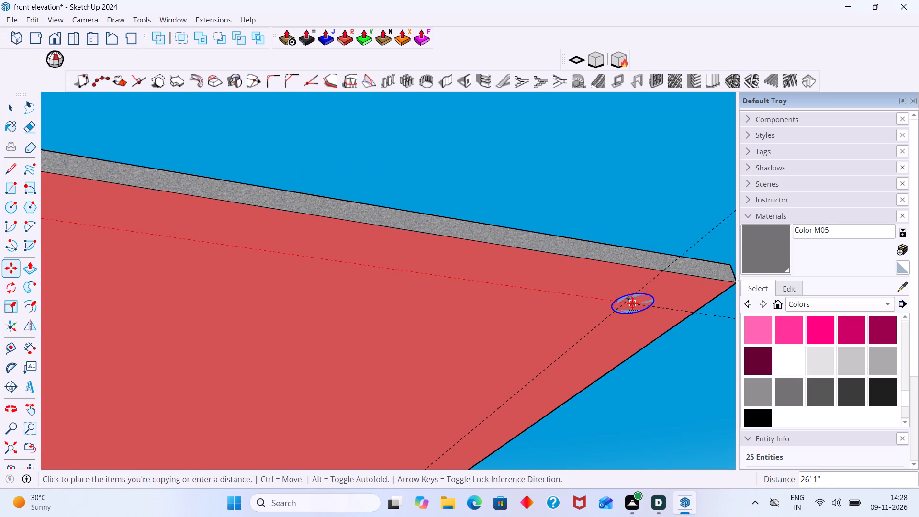
left_click(627, 303)
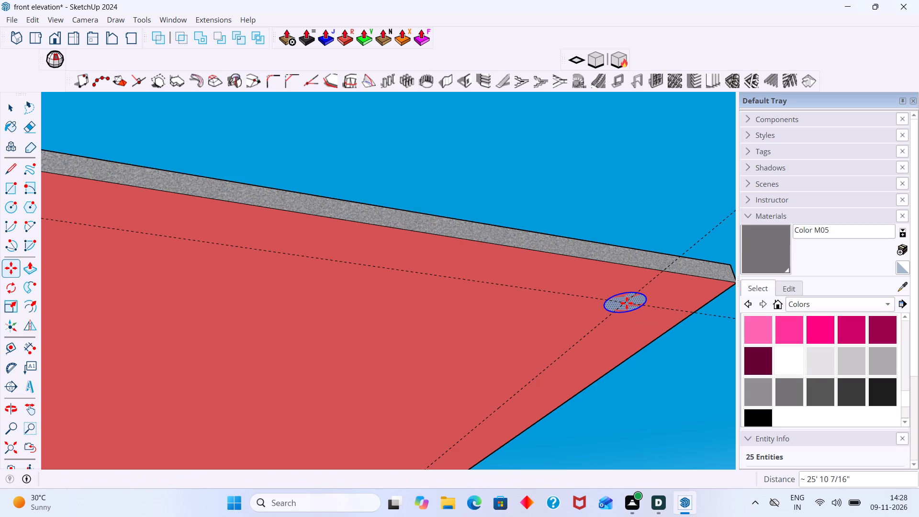
key("slash")
key("3")
key("Return")
key("space")
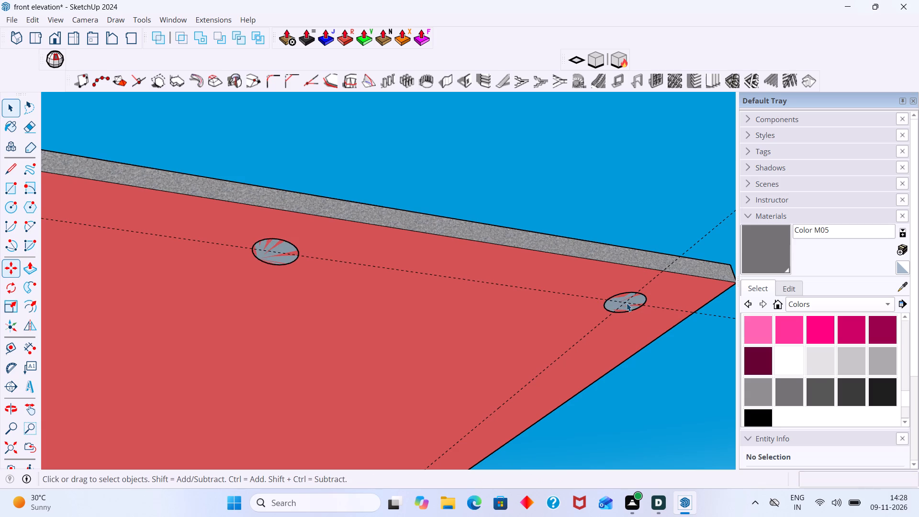
Copy the front-left circle along the left guide to the guide intersection near the slab's back-left corner.
scroll(602, 302, "down", 15)
middle_click_drag(493, 324, 482, 338)
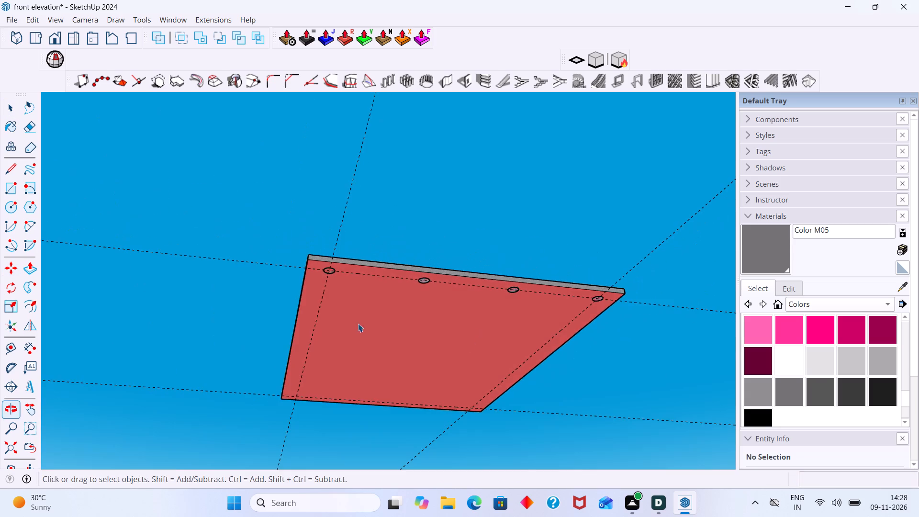
scroll(356, 323, "up", 15)
triple_click(334, 222)
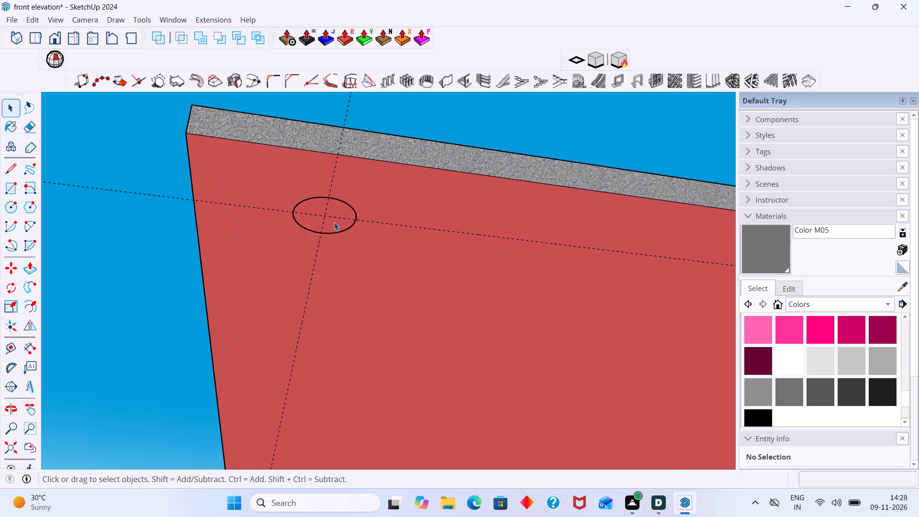
left_click(334, 224)
key("m")
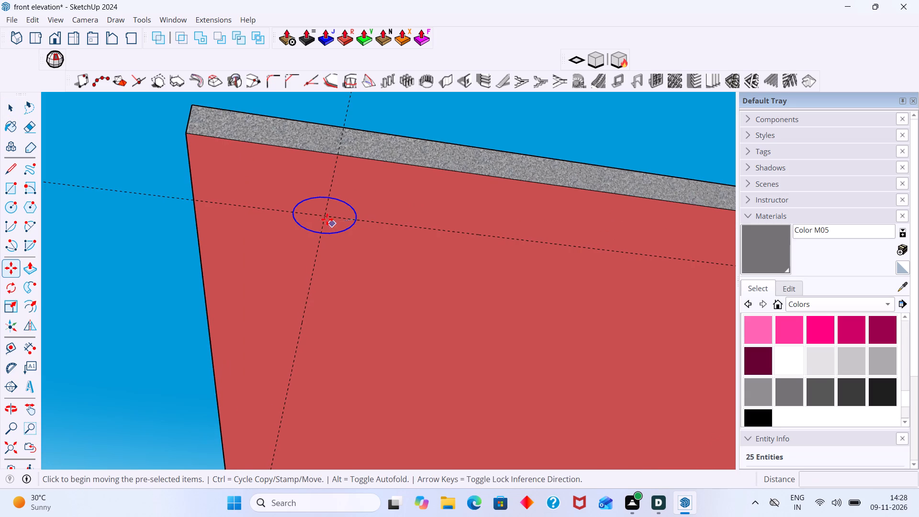
left_click(327, 217)
scroll(289, 334, "down", 2)
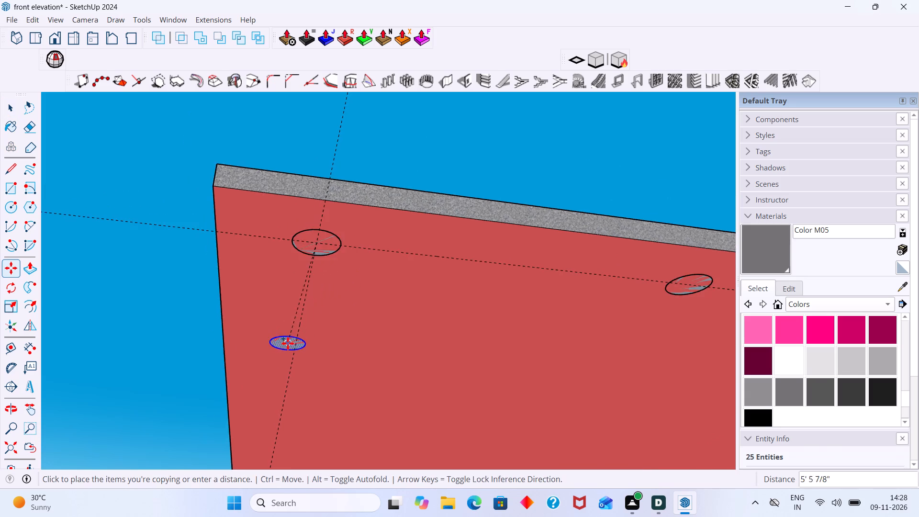
middle_click_drag(288, 345, 320, 174, "shift")
scroll(316, 237, "down", 3)
middle_click_drag(326, 346, 330, 272)
scroll(294, 379, "up", 5)
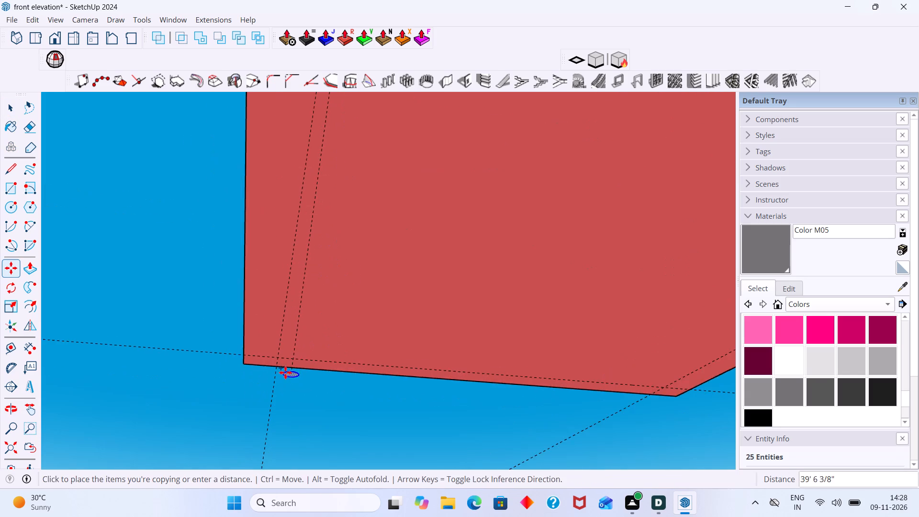
scroll(285, 372, "up", 5)
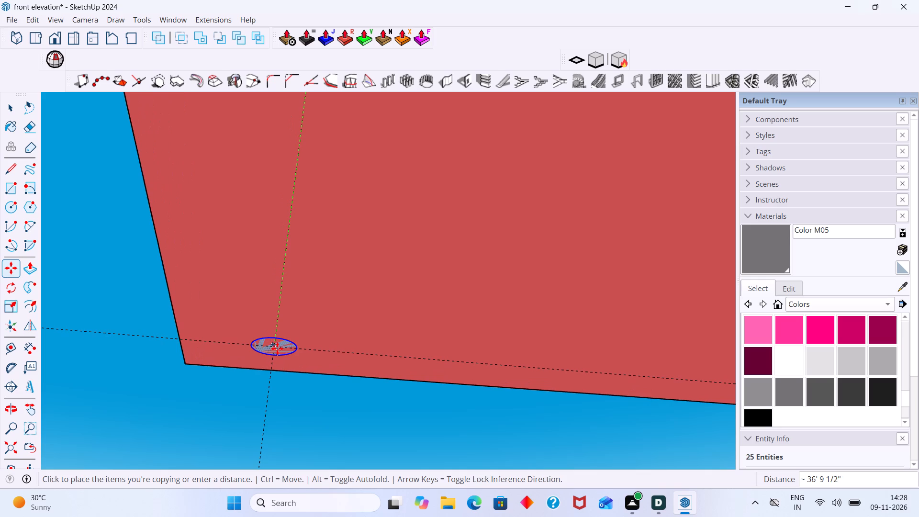
left_click(277, 348)
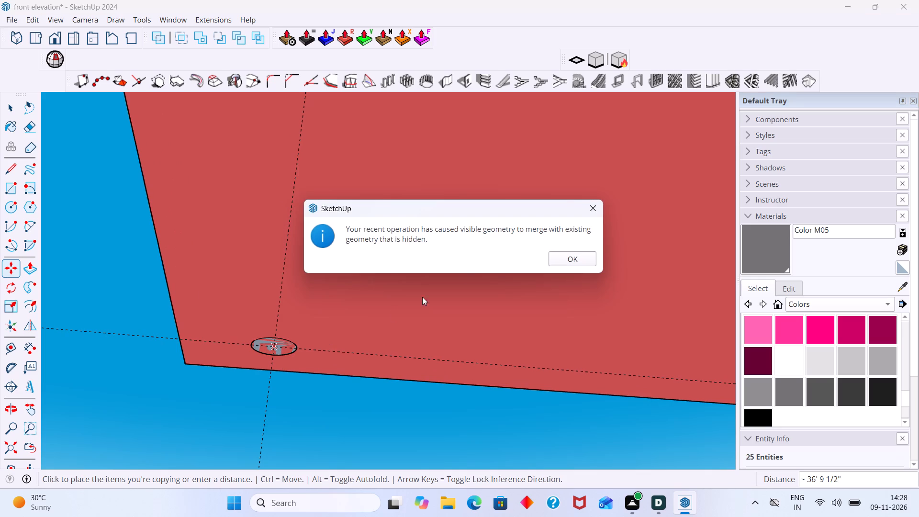
left_click(594, 208)
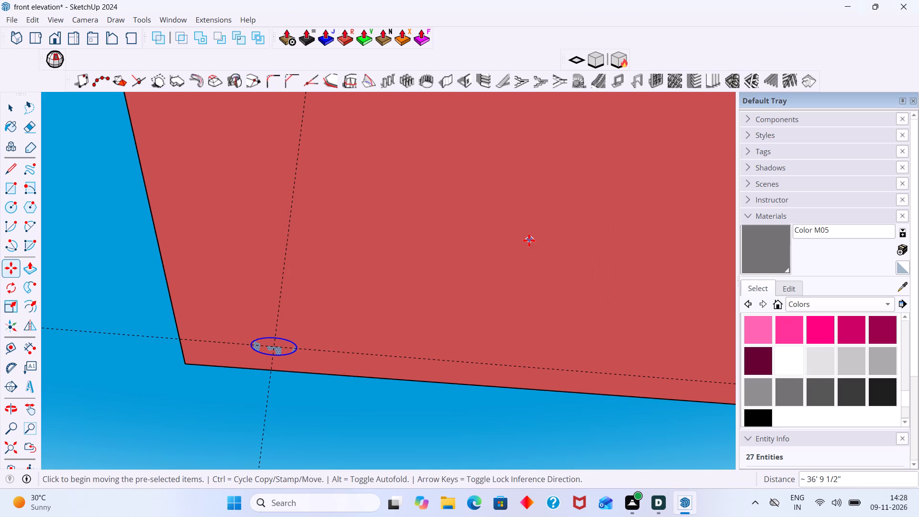
Undo the circle copy placed at the guide intersection near the slab's back-left corner.
key("ctrl+z")
scroll(436, 273, "down", 10)
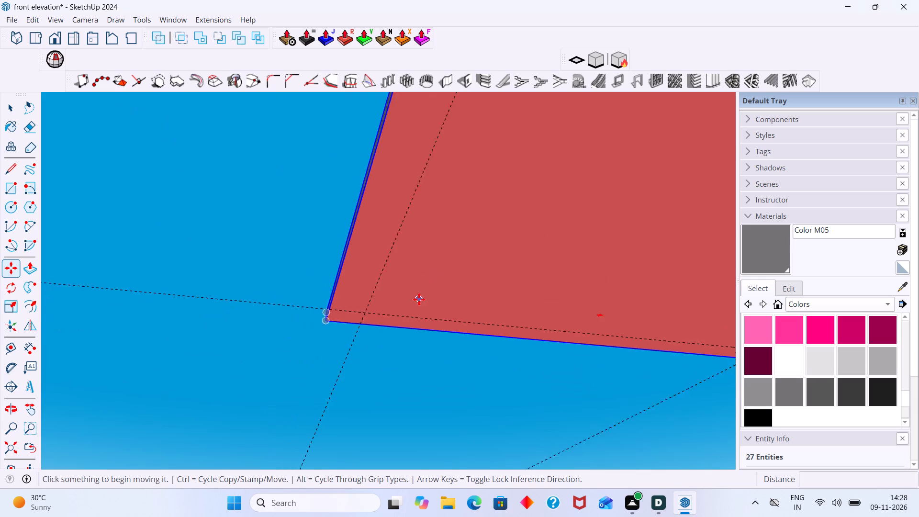
scroll(419, 299, "down", 15)
key("space")
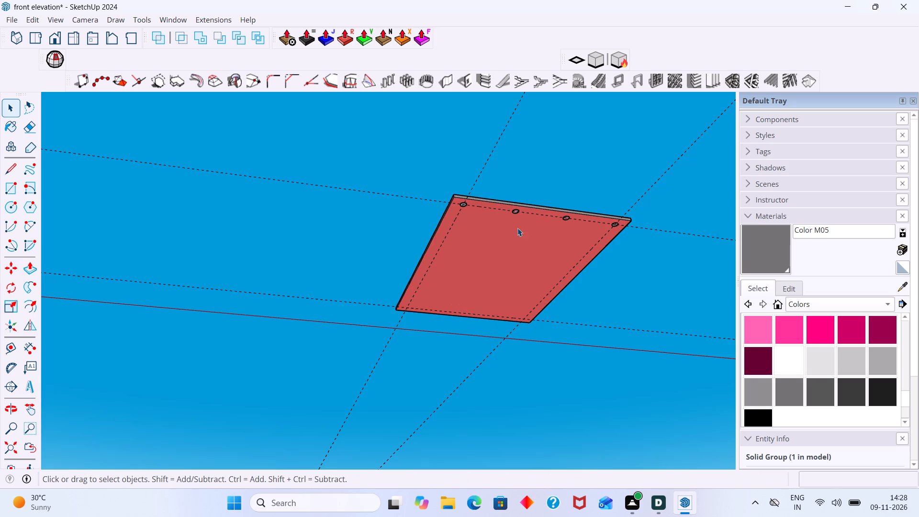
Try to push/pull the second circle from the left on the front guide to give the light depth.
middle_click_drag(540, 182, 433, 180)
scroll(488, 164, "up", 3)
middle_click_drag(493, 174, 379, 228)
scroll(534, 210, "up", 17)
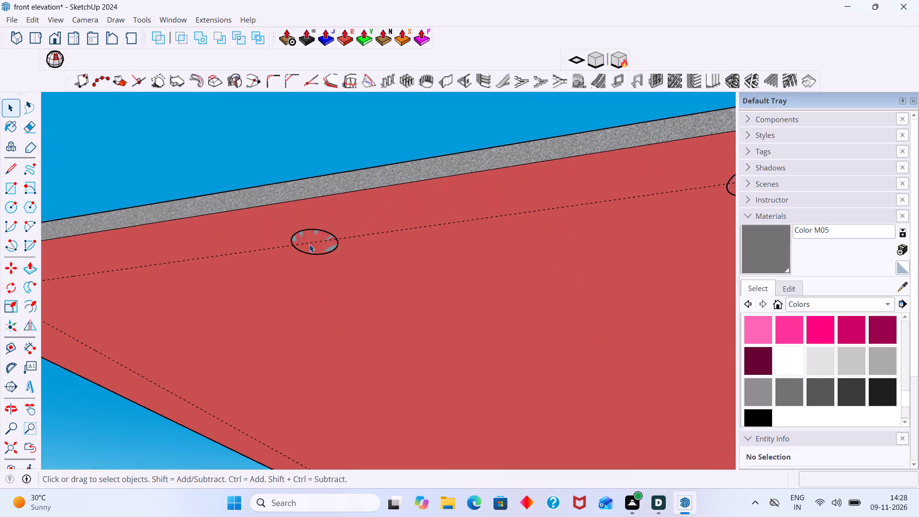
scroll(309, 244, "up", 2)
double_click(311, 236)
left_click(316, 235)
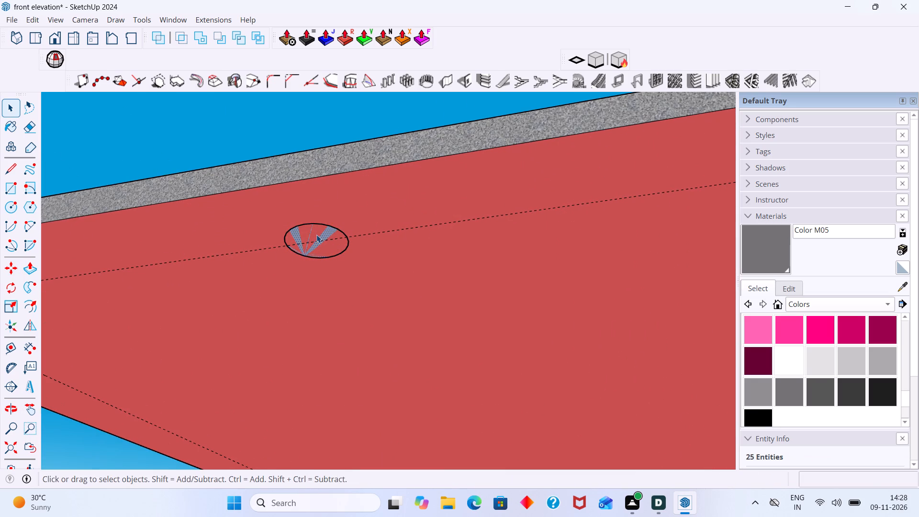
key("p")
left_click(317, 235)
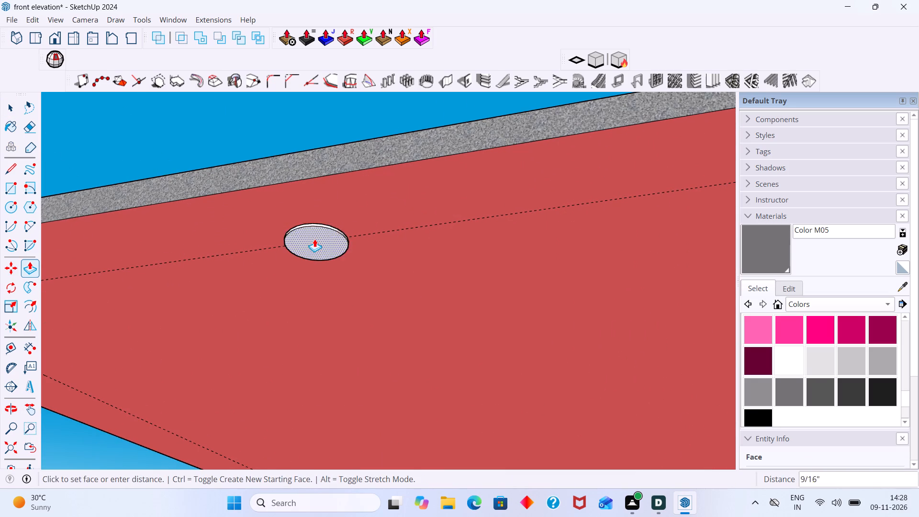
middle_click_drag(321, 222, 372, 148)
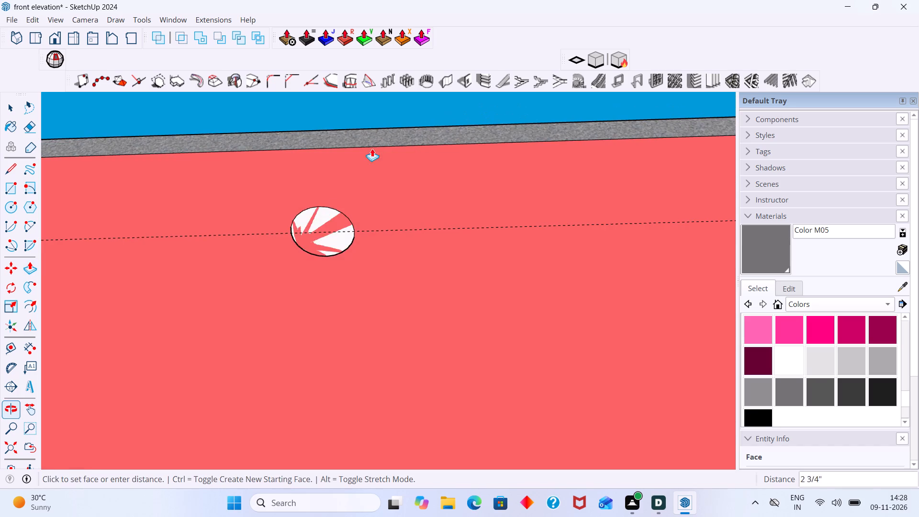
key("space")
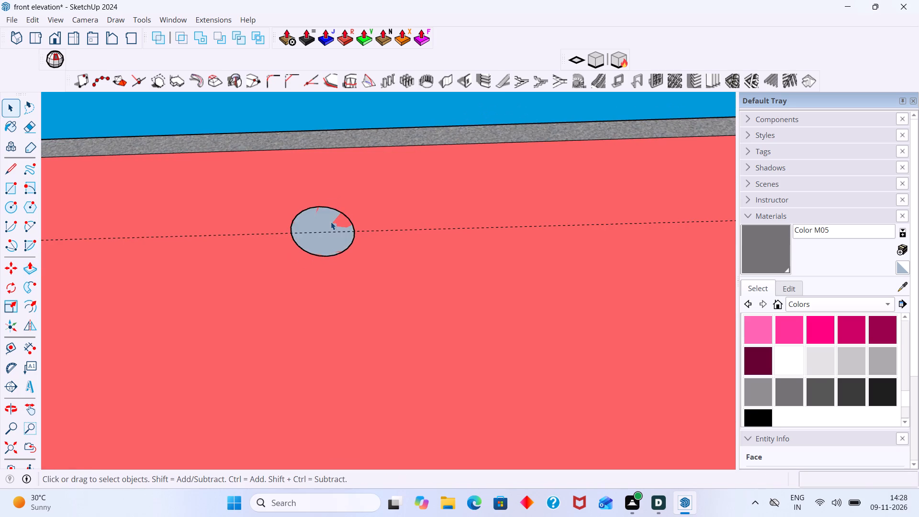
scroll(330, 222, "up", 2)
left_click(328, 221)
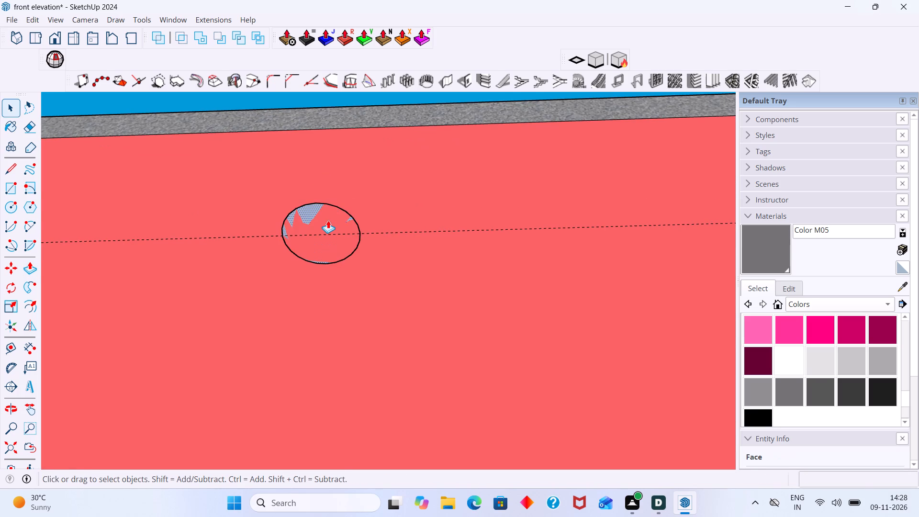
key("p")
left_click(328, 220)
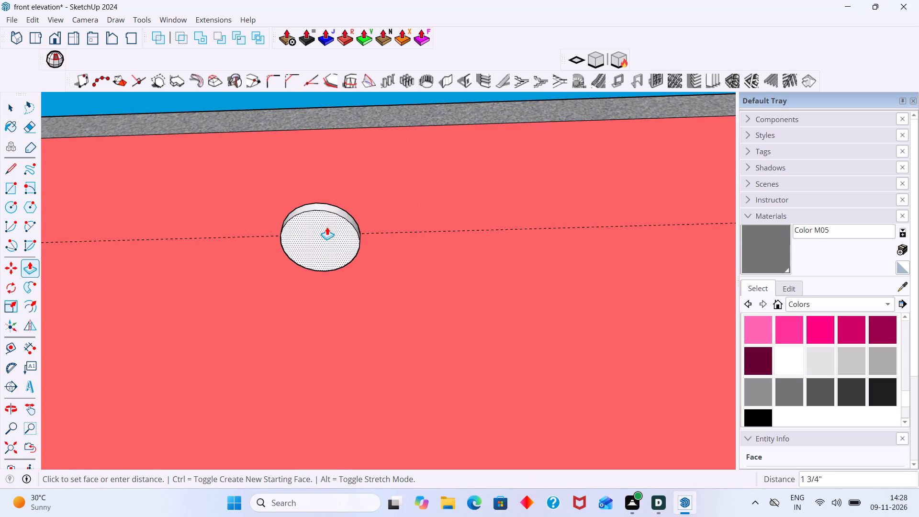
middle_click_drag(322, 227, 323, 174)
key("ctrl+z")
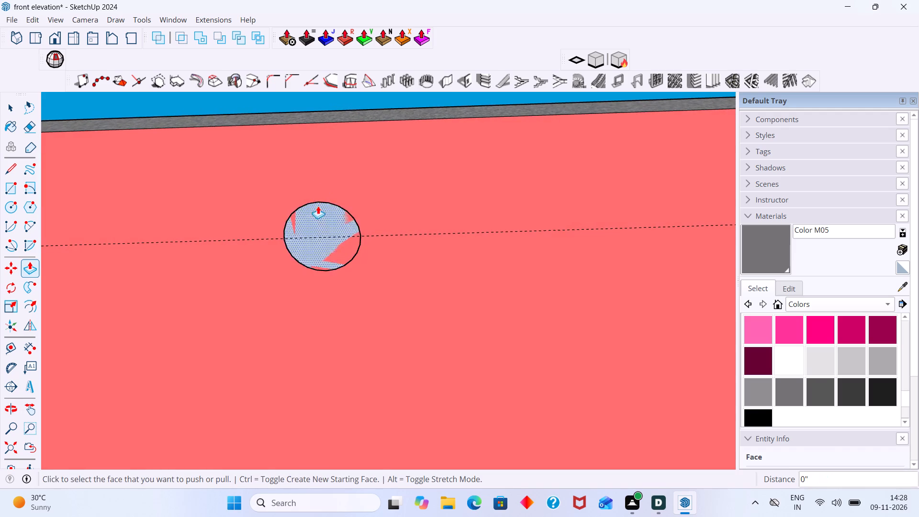
Undo the evenly spaced circle copies along the front guide, keeping only the front-left circle.
key("ctrl+z")
scroll(331, 243, "down", 11)
key("space")
scroll(36, 242, "up", 2)
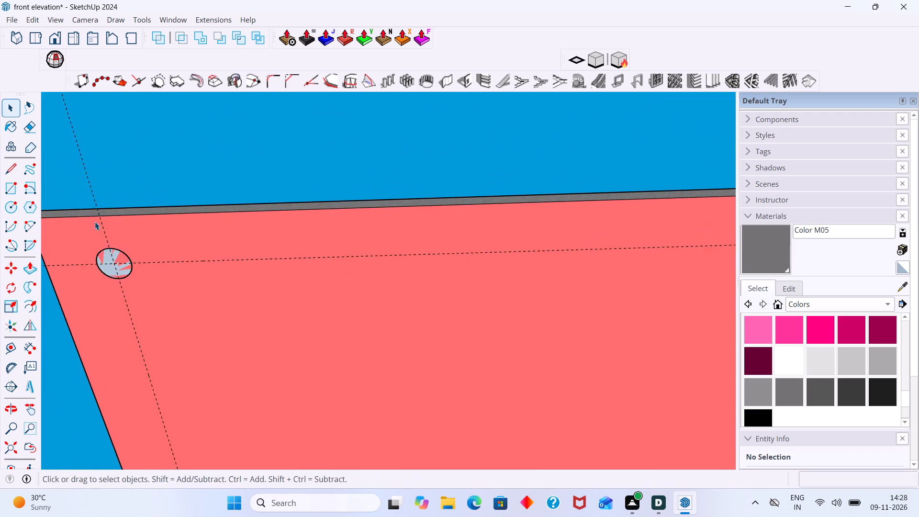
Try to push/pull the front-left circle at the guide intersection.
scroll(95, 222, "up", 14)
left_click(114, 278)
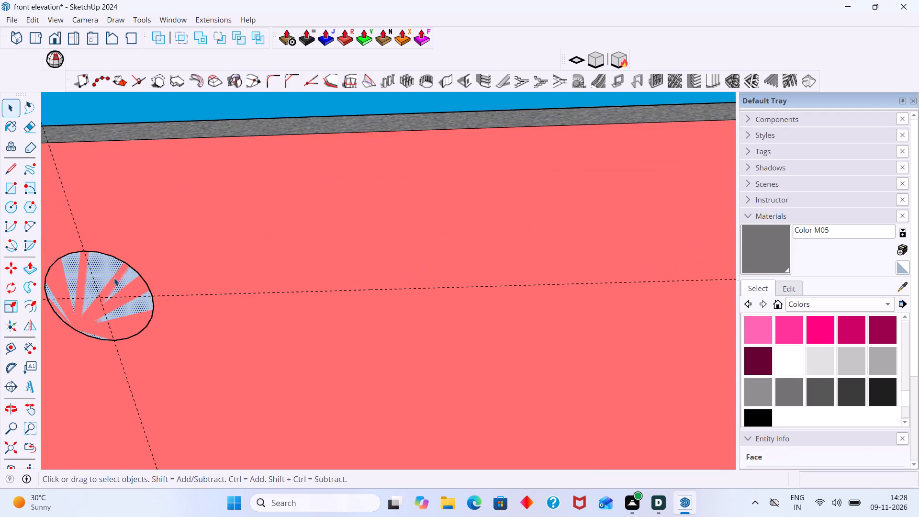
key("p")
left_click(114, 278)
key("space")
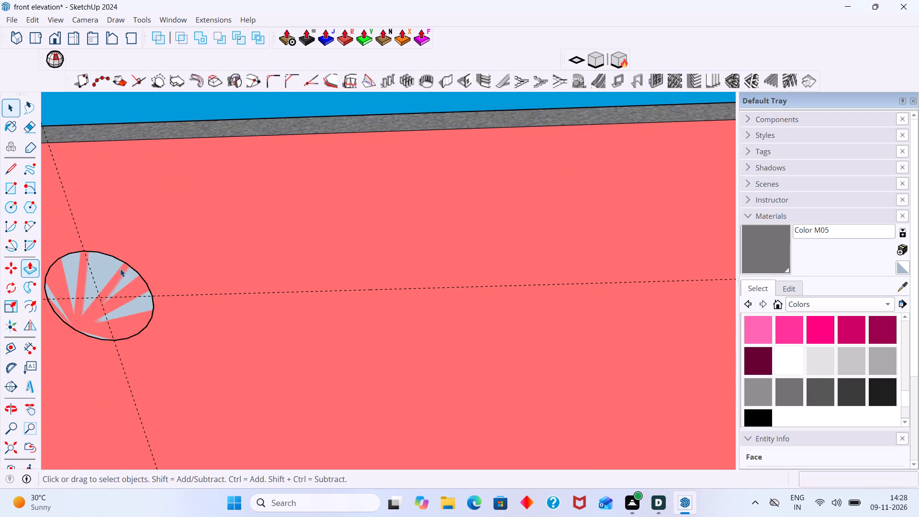
Undo the front-left circle so the slab's underside carries no light circles.
key("ctrl+z")
scroll(121, 279, "down", 15)
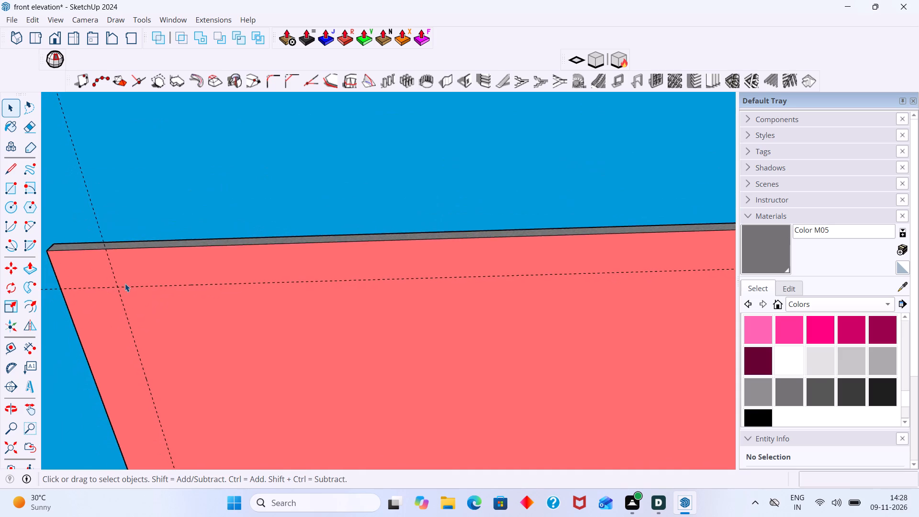
scroll(125, 283, "down", 1)
middle_click_drag(125, 283, 186, 221)
scroll(165, 230, "up", 6)
scroll(180, 230, "down", 5)
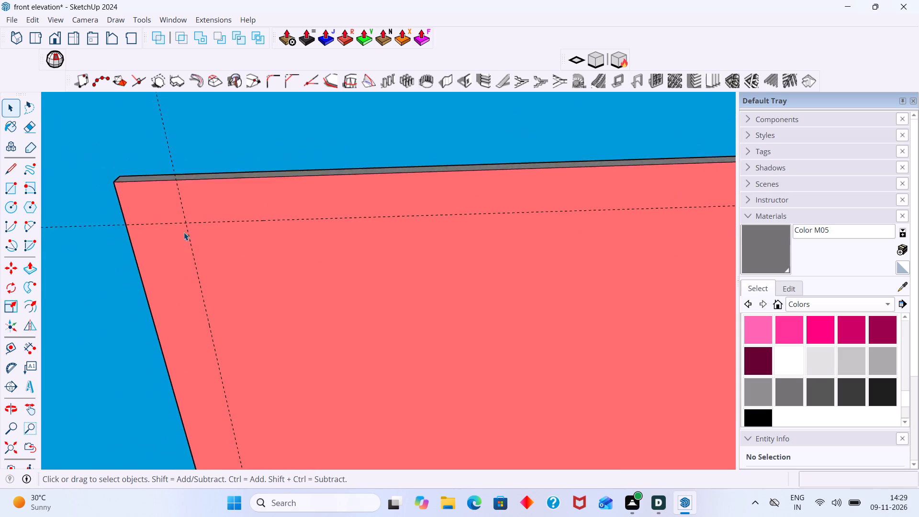
scroll(184, 232, "down", 8)
middle_click_drag(195, 250, 183, 308)
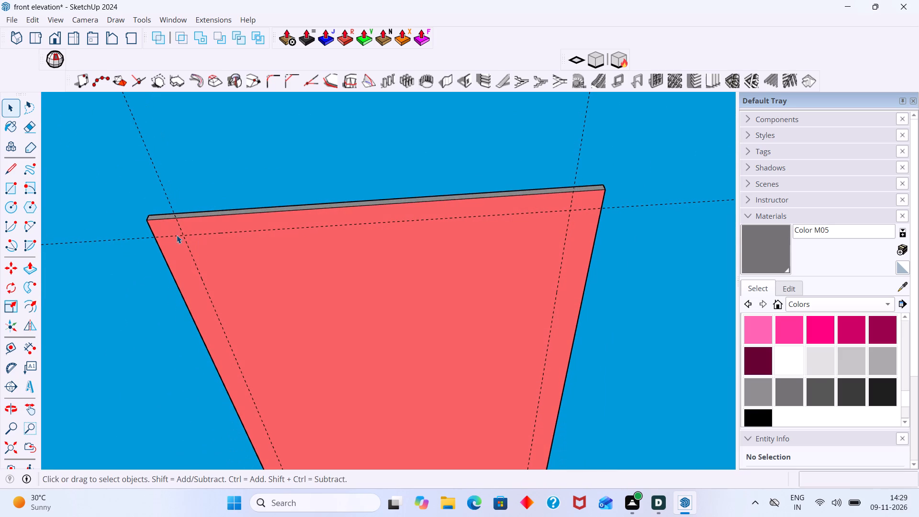
scroll(183, 236, "up", 3)
scroll(192, 236, "down", 17)
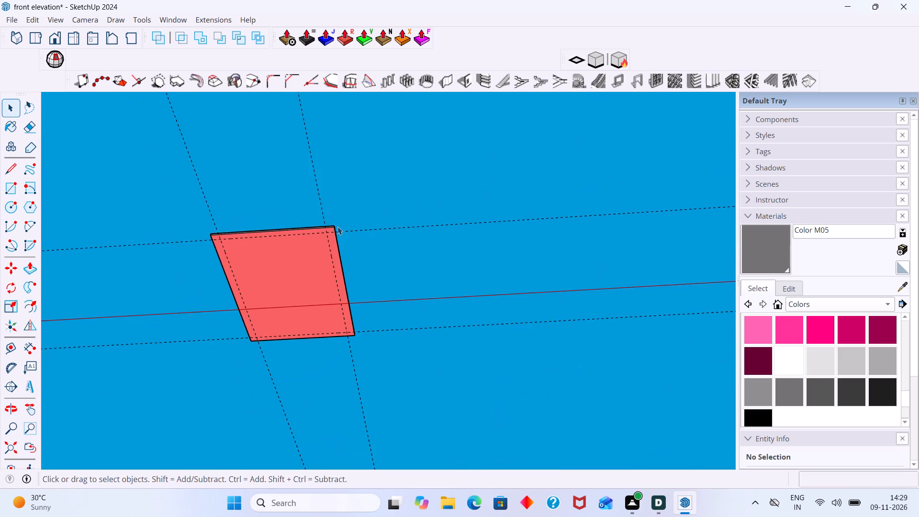
Bring the hidden rest of the house and the reference image back into view around the isolated slab.
middle_click_drag(337, 227, 336, 253)
left_click(421, 196)
middle_click_drag(370, 225, 336, 352)
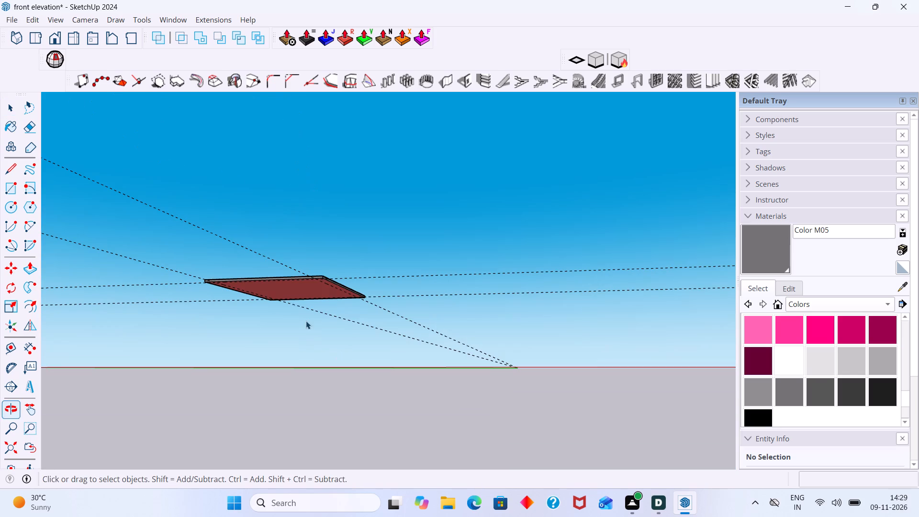
right_click(295, 291)
left_click(338, 284)
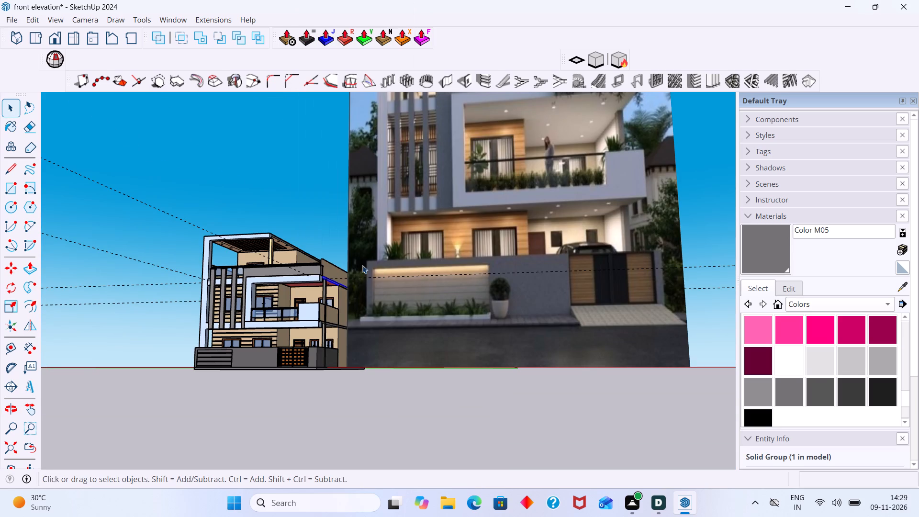
scroll(304, 223, "up", 2)
left_click(306, 214)
Erase the dashed guide lines that cross the house model and the ground.
middle_click_drag(332, 315, 403, 264)
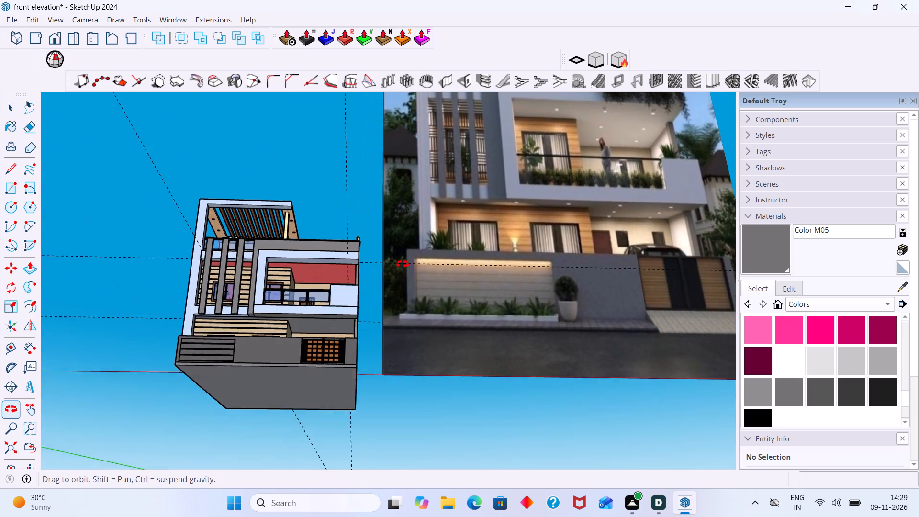
middle_click_drag(403, 264, 403, 264)
scroll(352, 253, "up", 2)
scroll(354, 251, "down", 8)
middle_click_drag(354, 254, 356, 356)
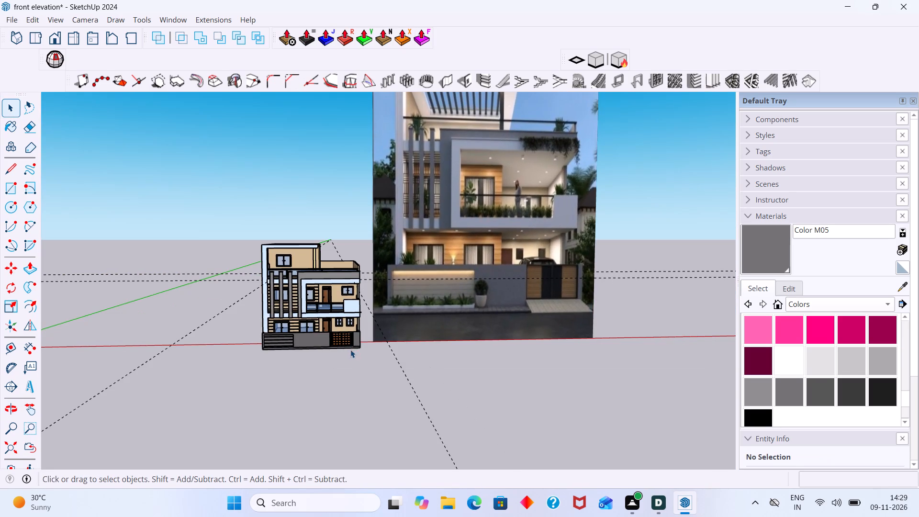
key("e")
left_click_drag(222, 332, 190, 252)
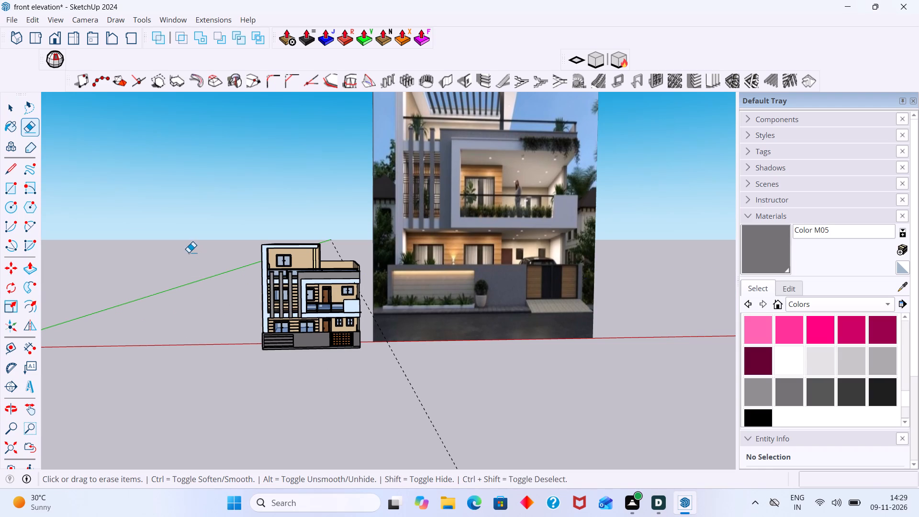
left_click_drag(423, 384, 402, 402)
Examine the house's front elevation alongside the reference image from several angles.
middle_click_drag(315, 217, 326, 322)
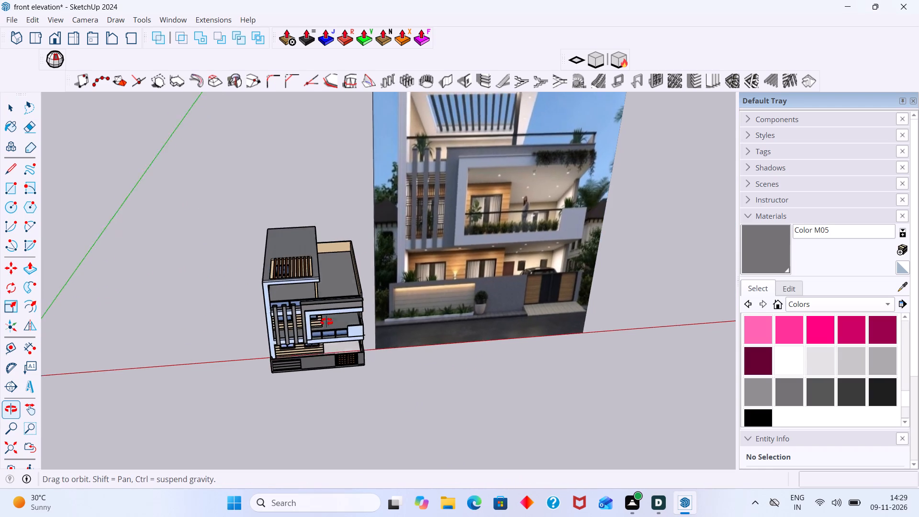
middle_click_drag(326, 322, 331, 276)
scroll(327, 284, "up", 5)
scroll(341, 289, "down", 11)
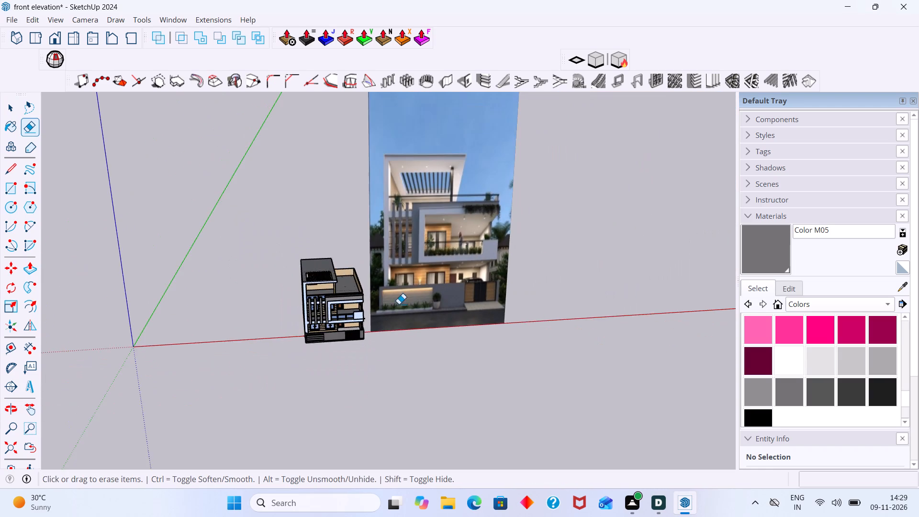
middle_click_drag(399, 304, 403, 216)
key("space")
scroll(349, 280, "up", 3)
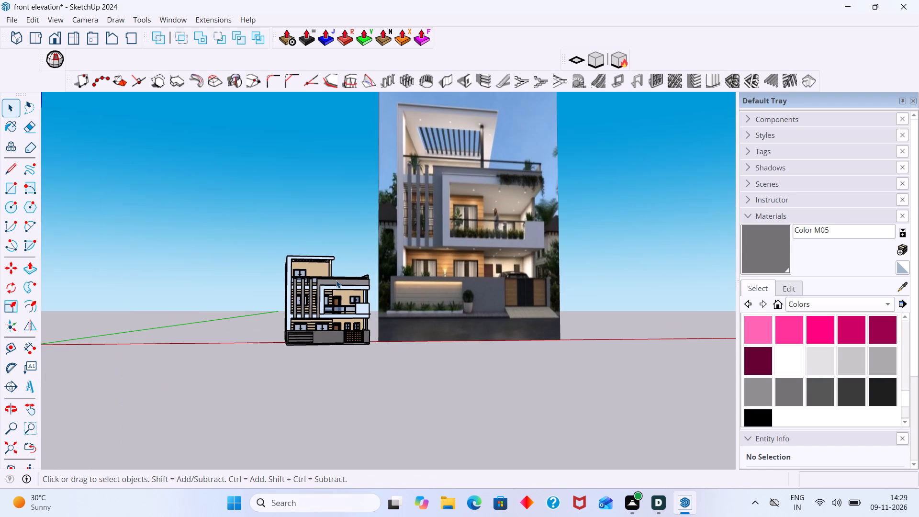
middle_click_drag(342, 284, 295, 270)
scroll(518, 286, "up", 4)
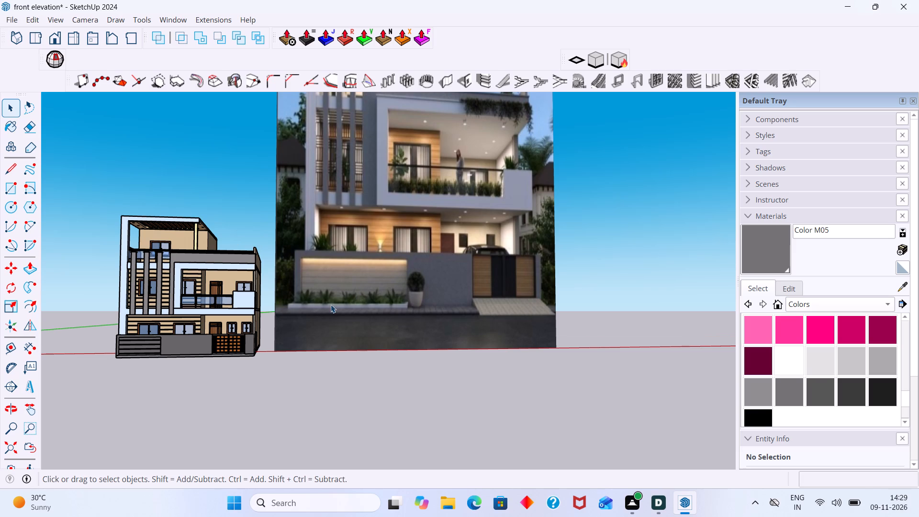
middle_click_drag(256, 323, 252, 393)
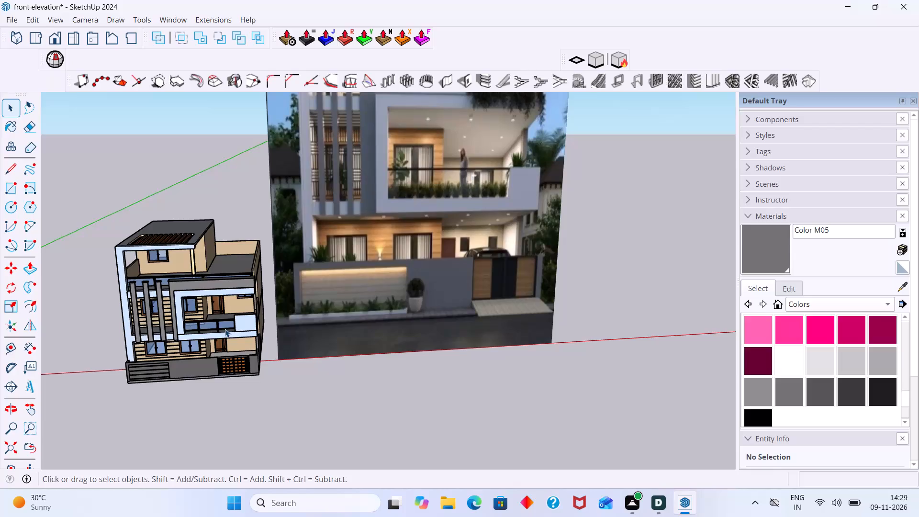
middle_click_drag(225, 318, 345, 312, "shift")
middle_click_drag(314, 253, 335, 211)
scroll(295, 229, "up", 5)
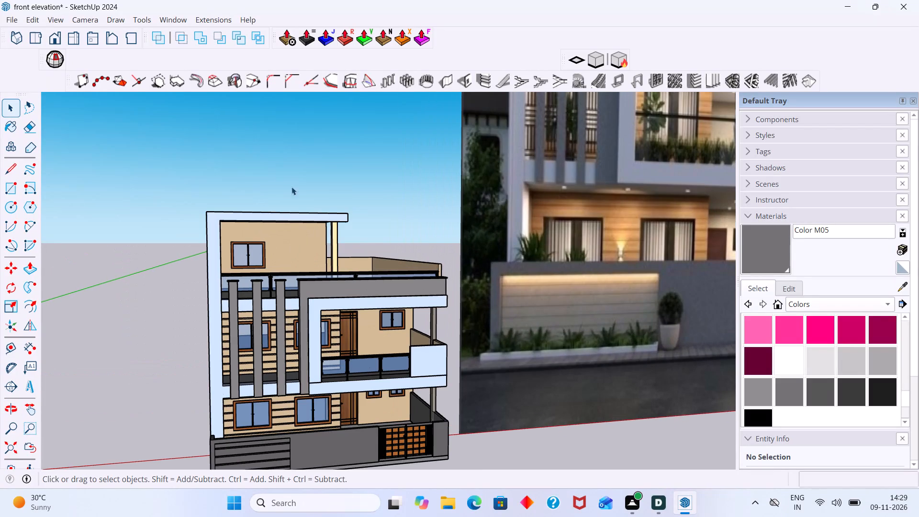
Search 3D Warehouse for "cutain" in place of the earlier gate search.
left_click(182, 21)
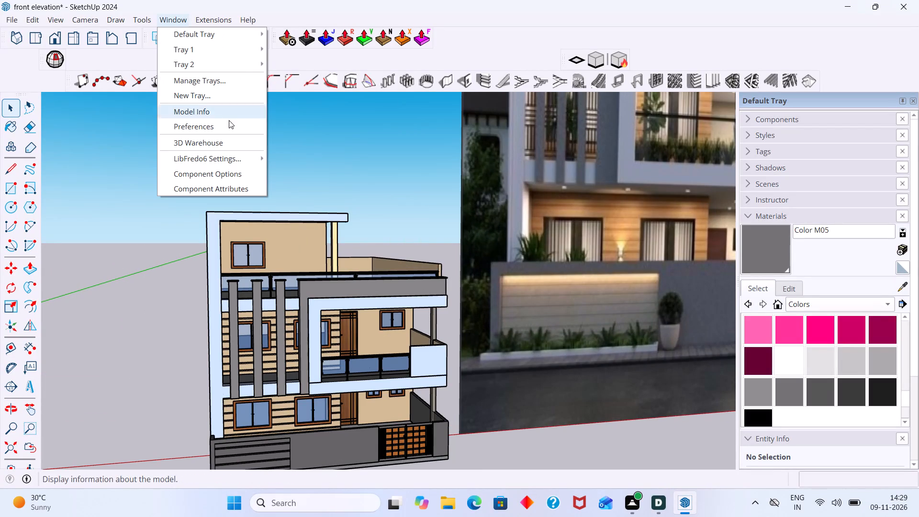
left_click(224, 139)
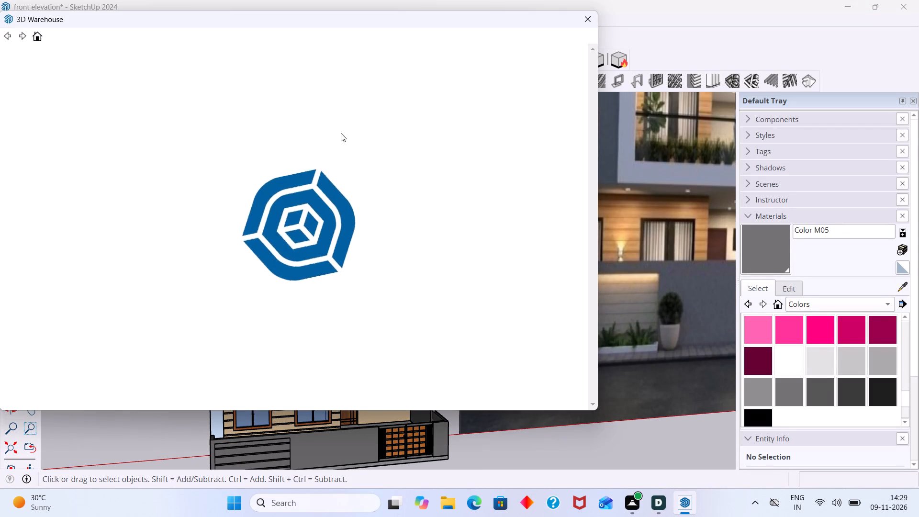
left_click(356, 63)
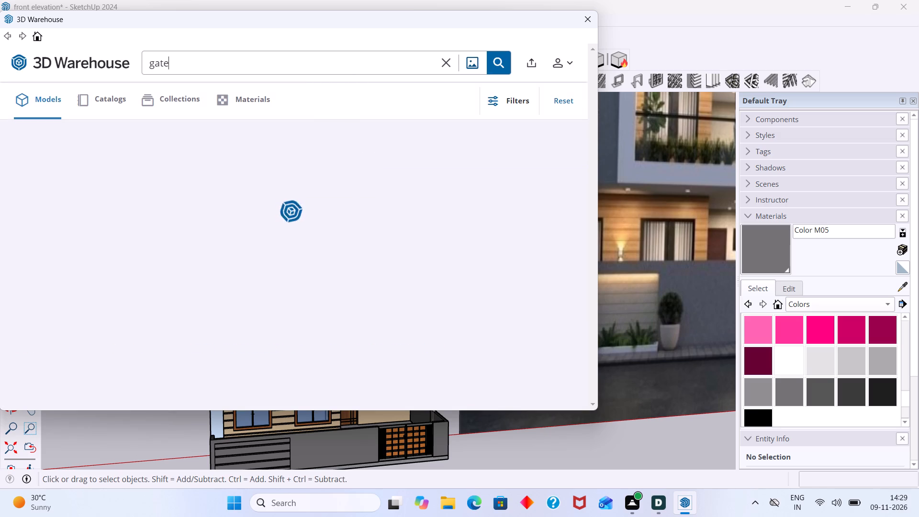
key("BackSpace")
key("BackSpace")
key("BackSpace")
key("BackSpace")
key("BackSpace")
key("BackSpace")
key("BackSpace")
key("BackSpace")
key("BackSpace")
key("BackSpace")
key("BackSpace")
key("BackSpace")
key("BackSpace")
key("BackSpace")
key("BackSpace")
key("BackSpace")
key("BackSpace")
key("BackSpace")
key("BackSpace")
key("BackSpace")
key("BackSpace")
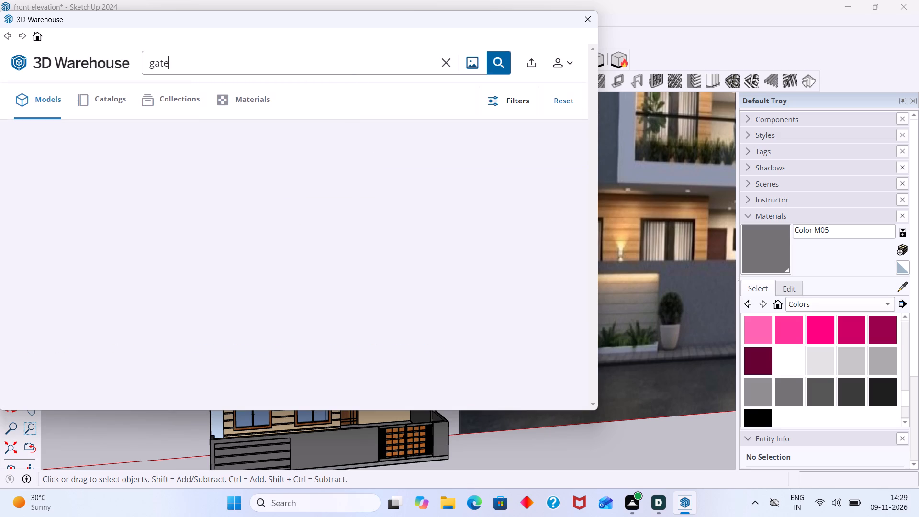
type("cut")
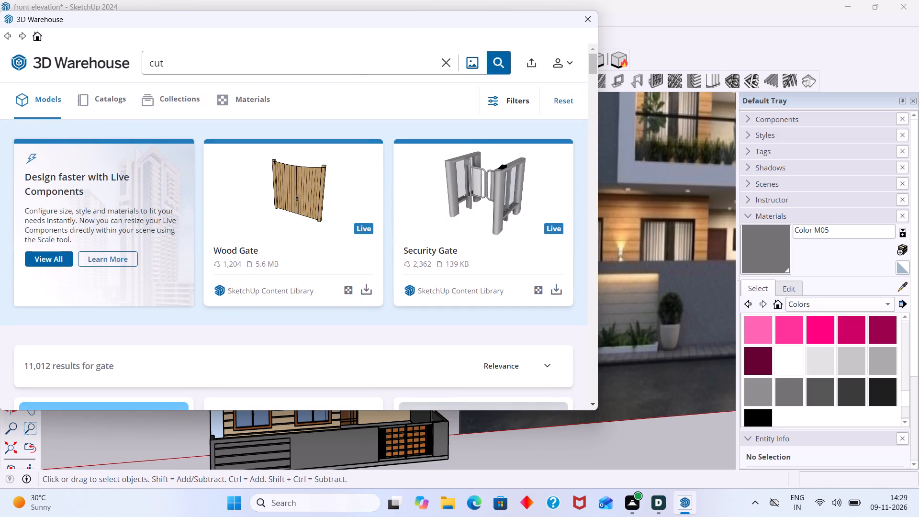
key("i")
key("BackSpace")
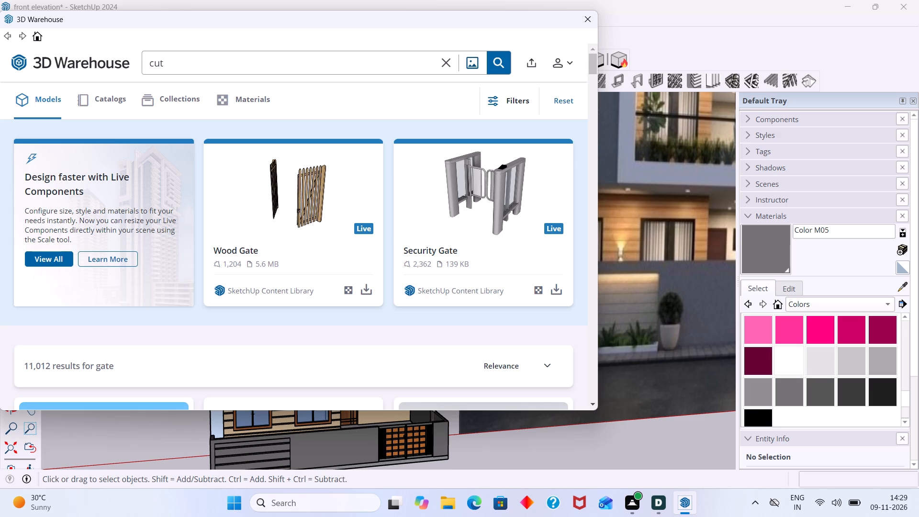
type("ai")
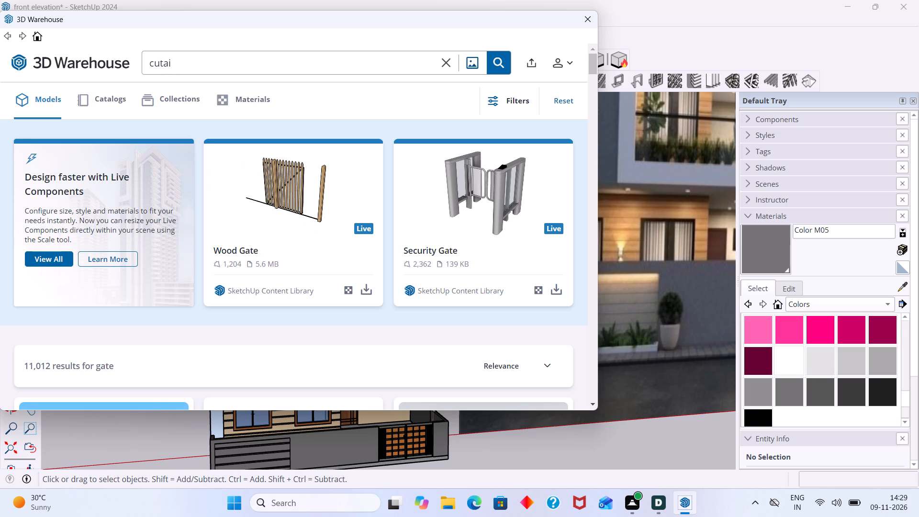
key("n")
key("Return")
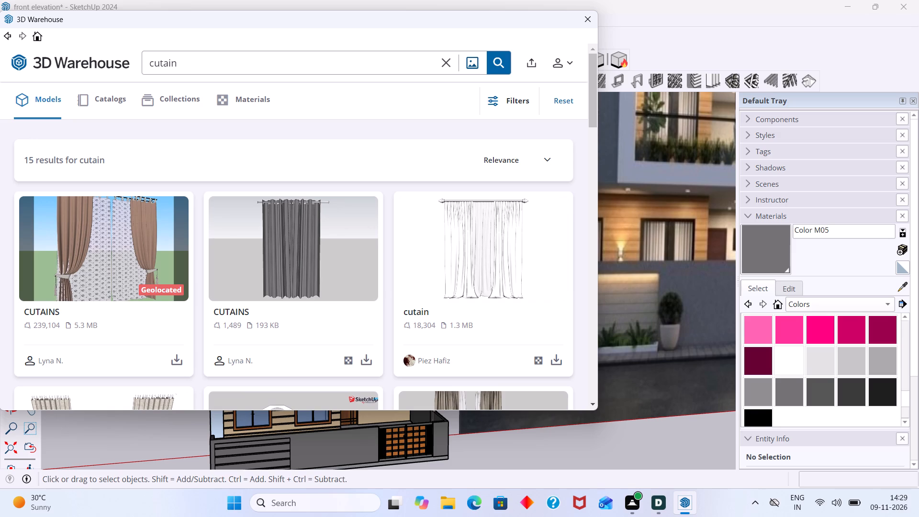
Browse the curtain models, load the Shower Curtain model by Mikronaut, and place it on the open ground beside the house.
scroll(473, 253, "down", 3)
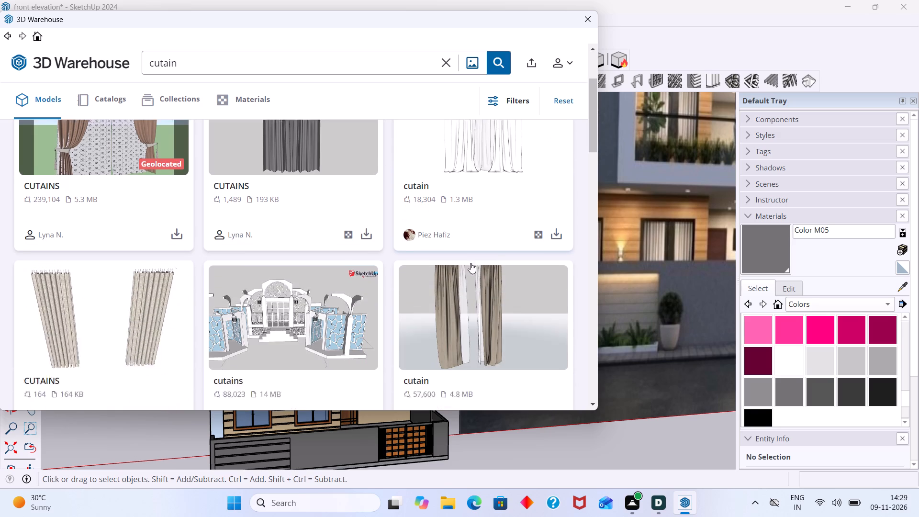
scroll(292, 317, "down", 2)
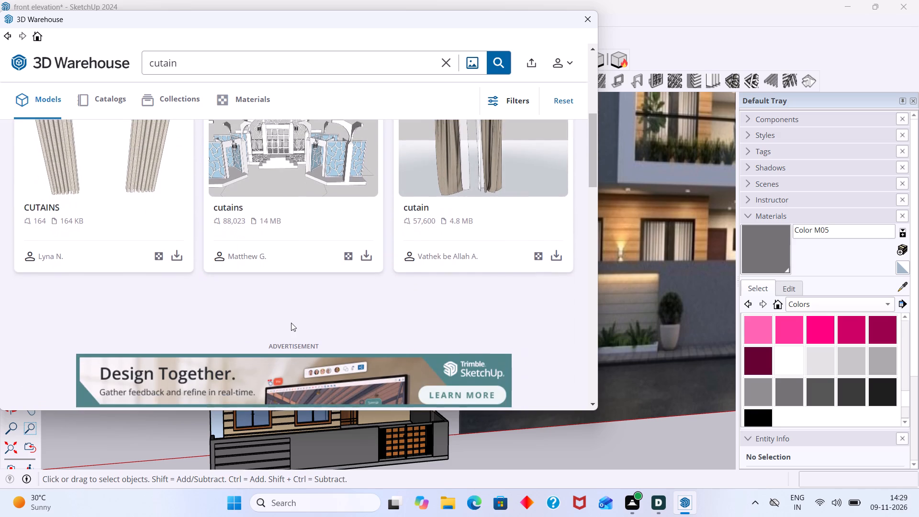
scroll(291, 323, "down", 7)
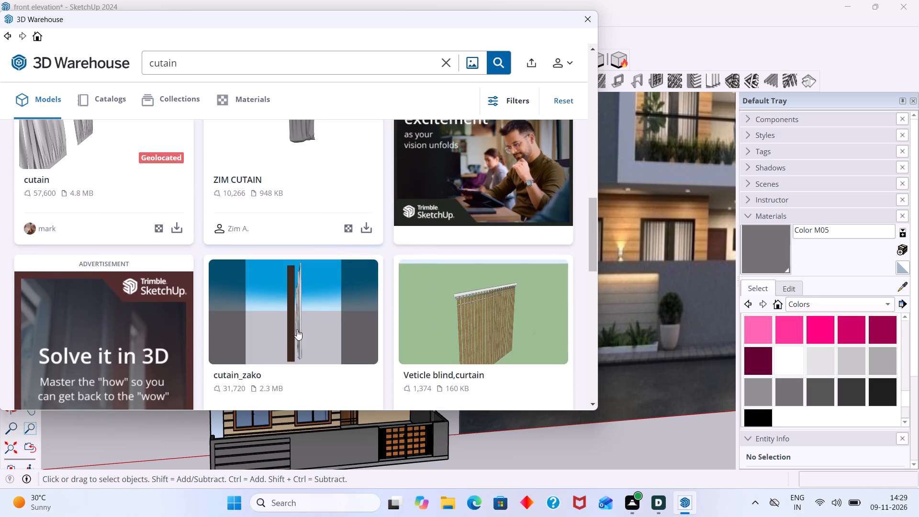
scroll(297, 329, "down", 2)
scroll(335, 325, "down", 2)
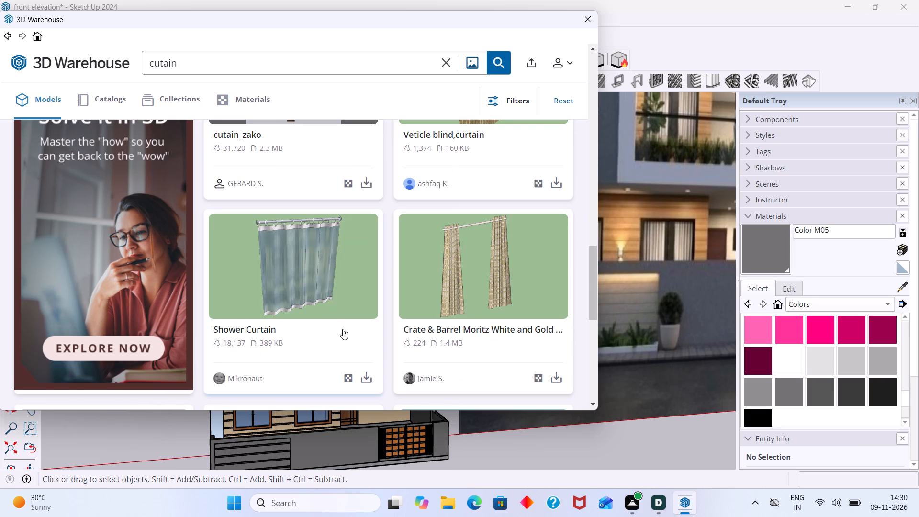
scroll(343, 336, "down", 4)
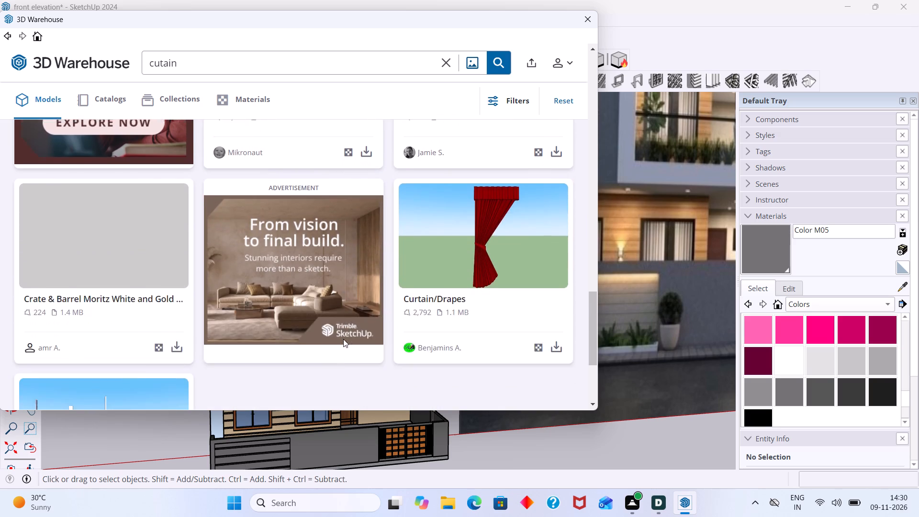
scroll(343, 339, "up", 3)
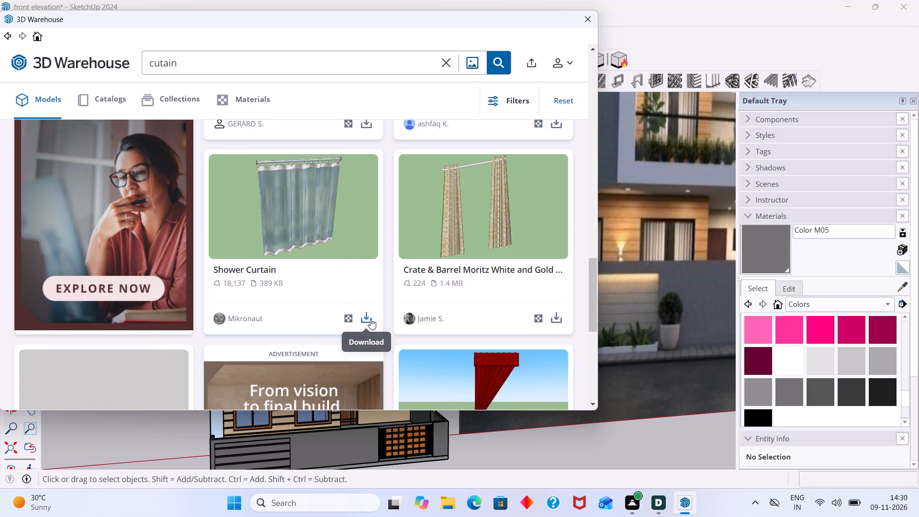
left_click(368, 319)
left_click(258, 228)
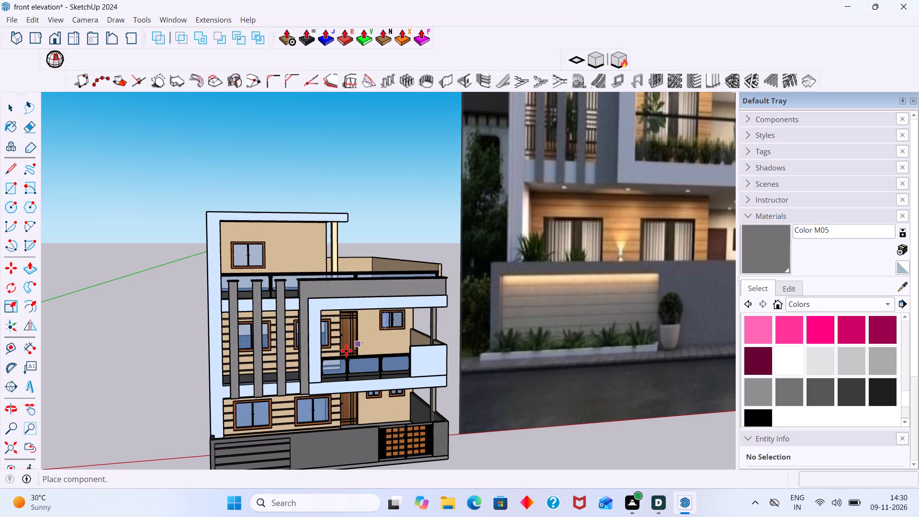
left_click(147, 386)
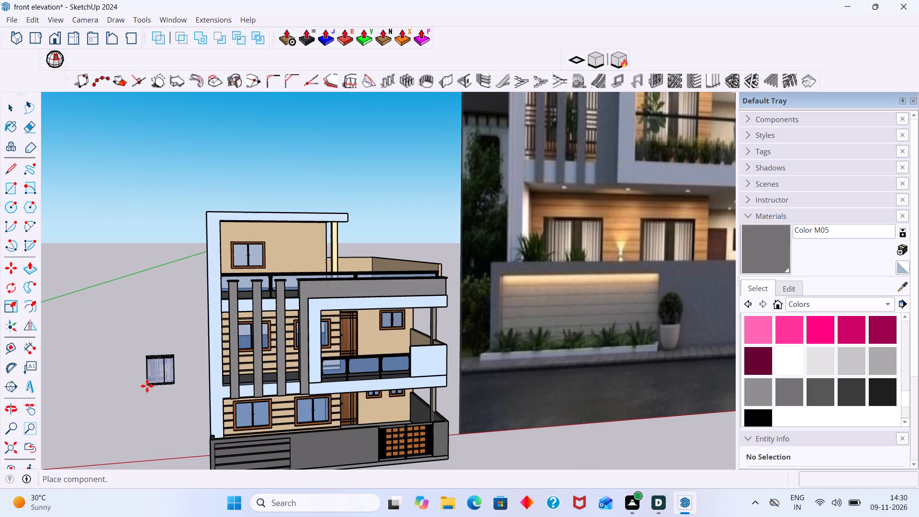
Move the curtain by its rod's end bracket onto the wall just above the outer corner of the top-floor terrace window.
scroll(140, 366, "up", 20)
scroll(140, 366, "up", 6)
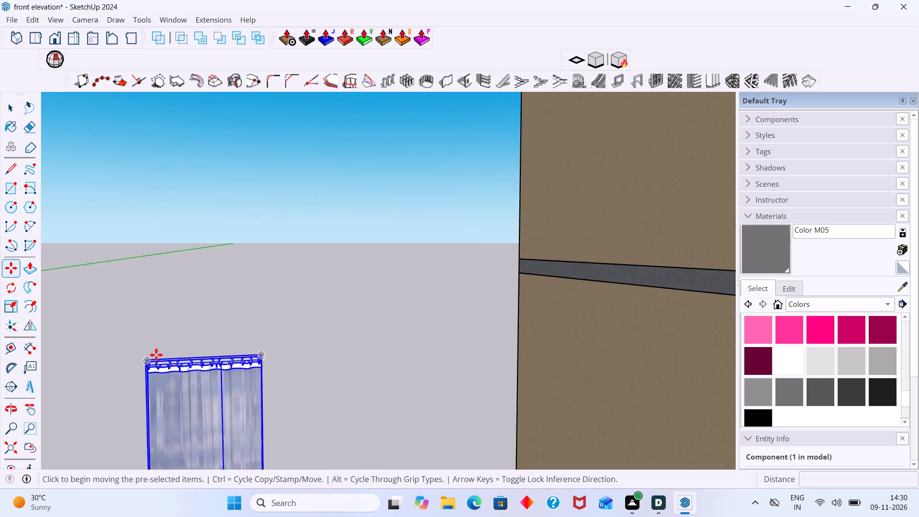
scroll(156, 355, "up", 10)
middle_click_drag(134, 369, 217, 382)
scroll(165, 392, "up", 6)
scroll(151, 392, "down", 4)
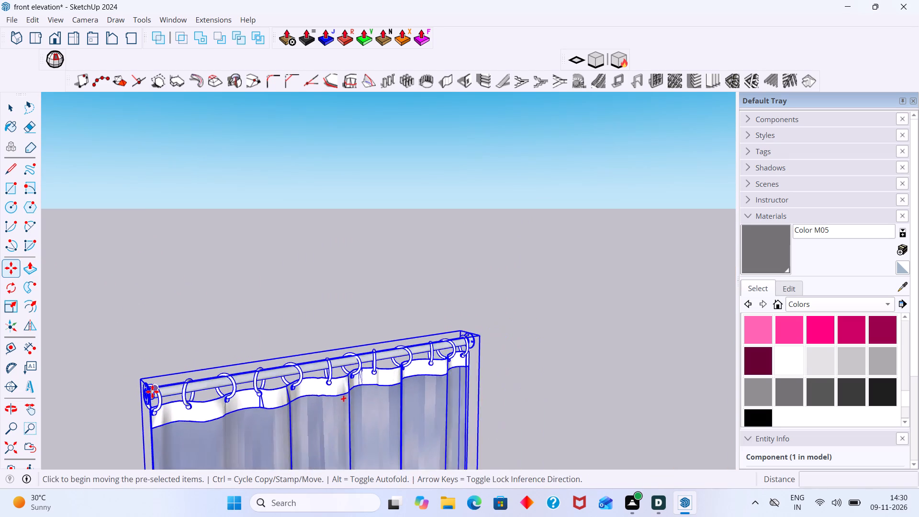
scroll(152, 392, "down", 2)
middle_click_drag(152, 392, 336, 355, "shift")
scroll(330, 371, "up", 8)
scroll(313, 368, "down", 5)
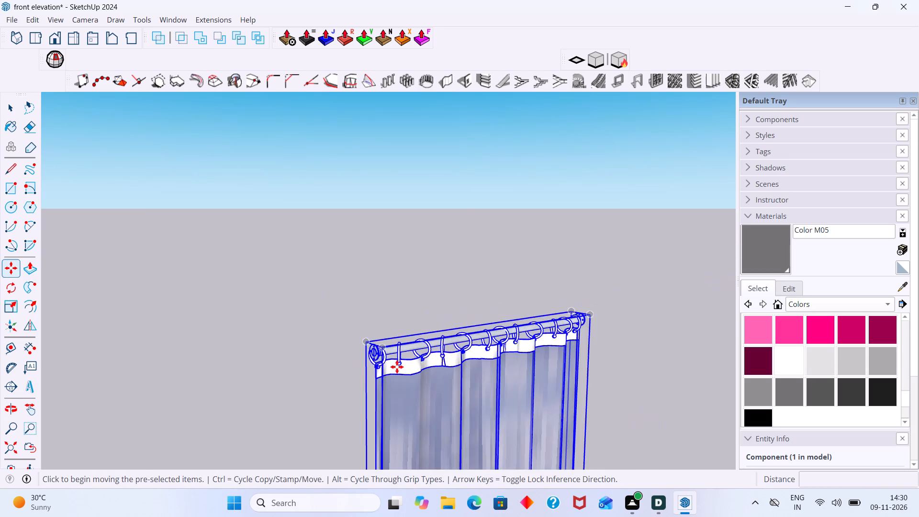
scroll(394, 364, "up", 7)
key("space")
left_click(373, 268)
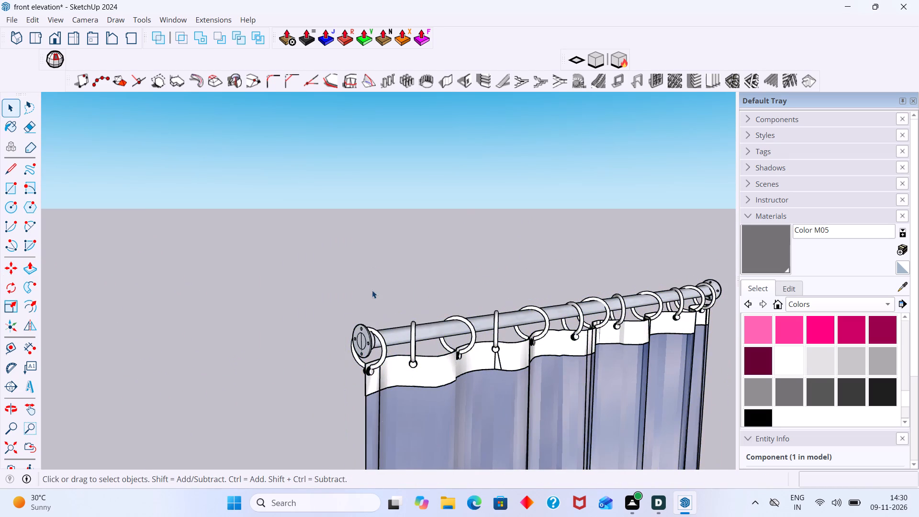
scroll(366, 359, "up", 4)
scroll(367, 353, "down", 3)
scroll(367, 347, "up", 1)
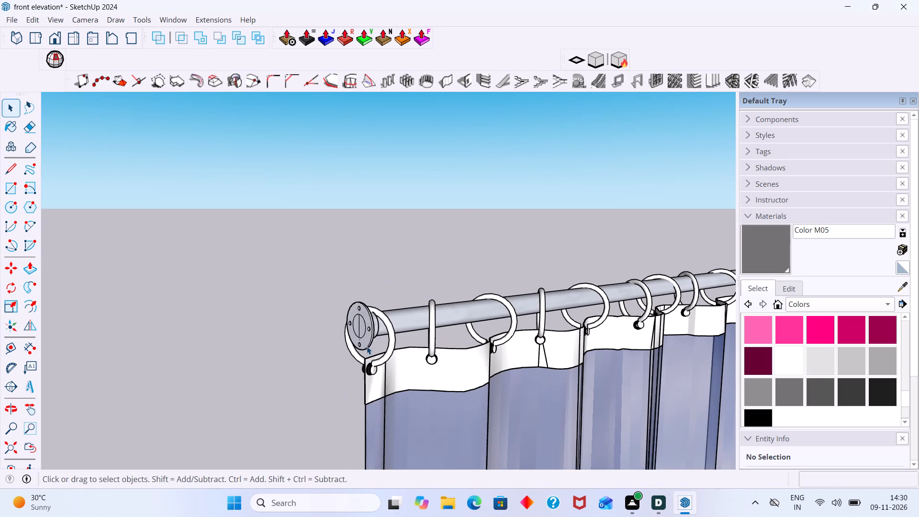
left_click(367, 346)
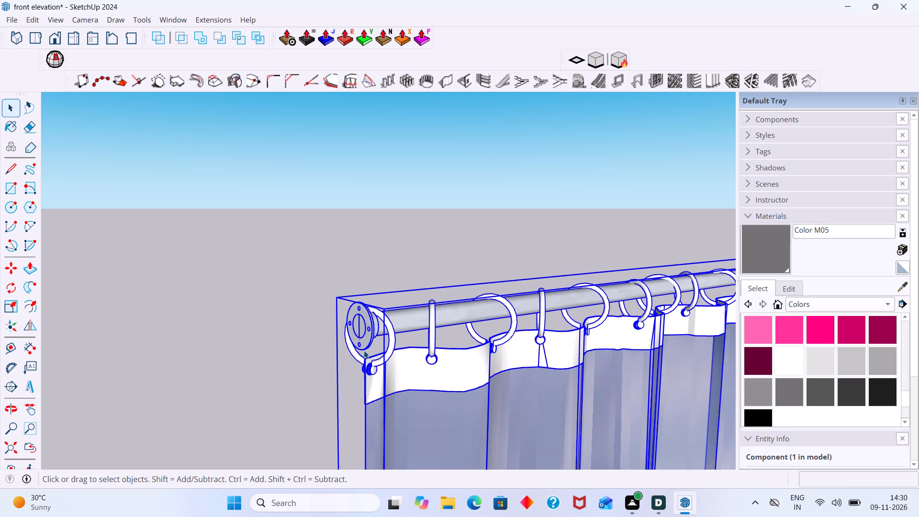
key("m")
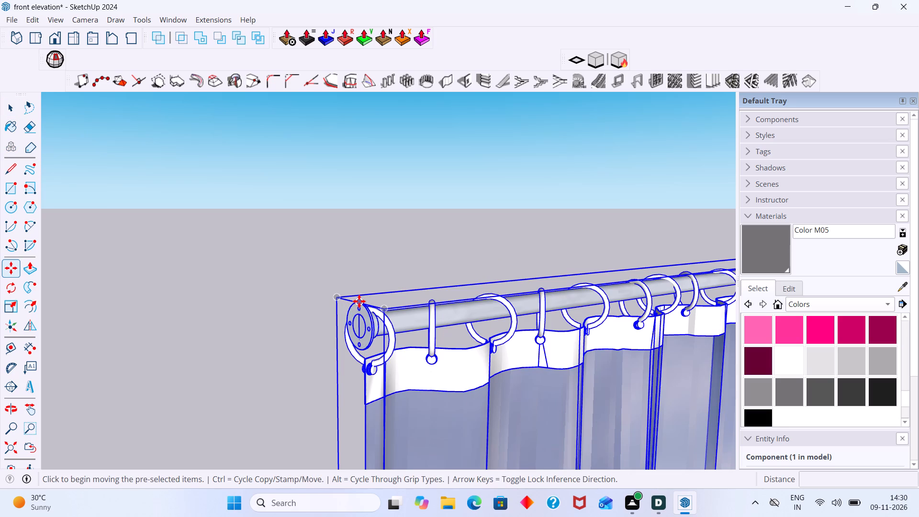
left_click(359, 301)
scroll(477, 280, "down", 20)
scroll(477, 280, "down", 4)
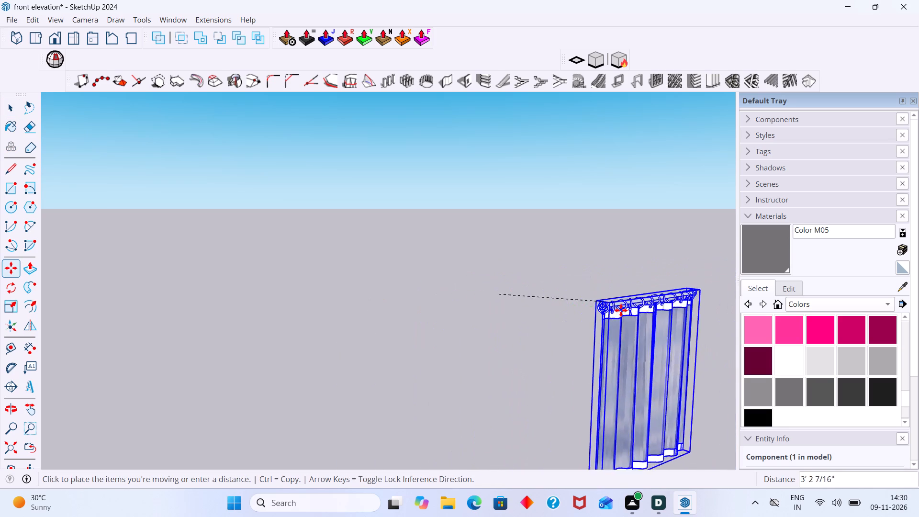
scroll(621, 310, "down", 3)
middle_click_drag(617, 313, 346, 316, "shift")
scroll(372, 314, "down", 15)
middle_click_drag(544, 301, 385, 301)
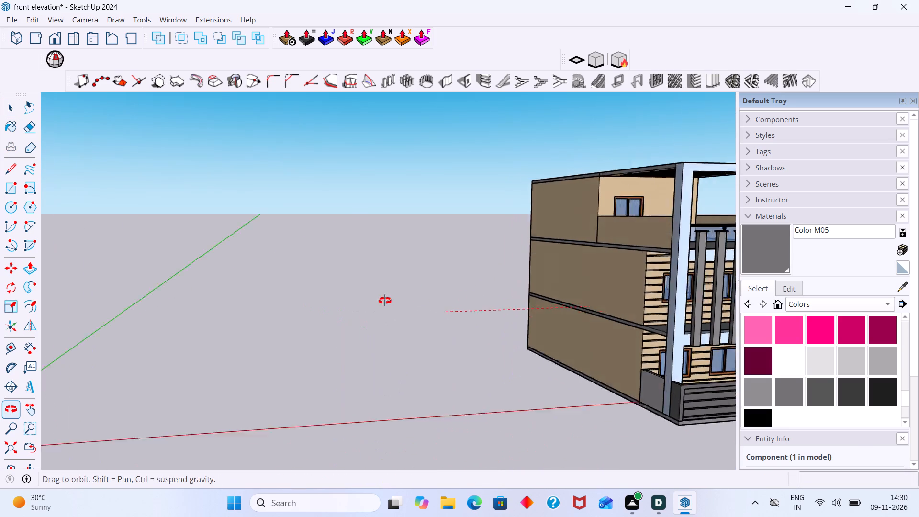
middle_click_drag(385, 301, 360, 301)
scroll(580, 201, "up", 11)
middle_click_drag(550, 187, 527, 189)
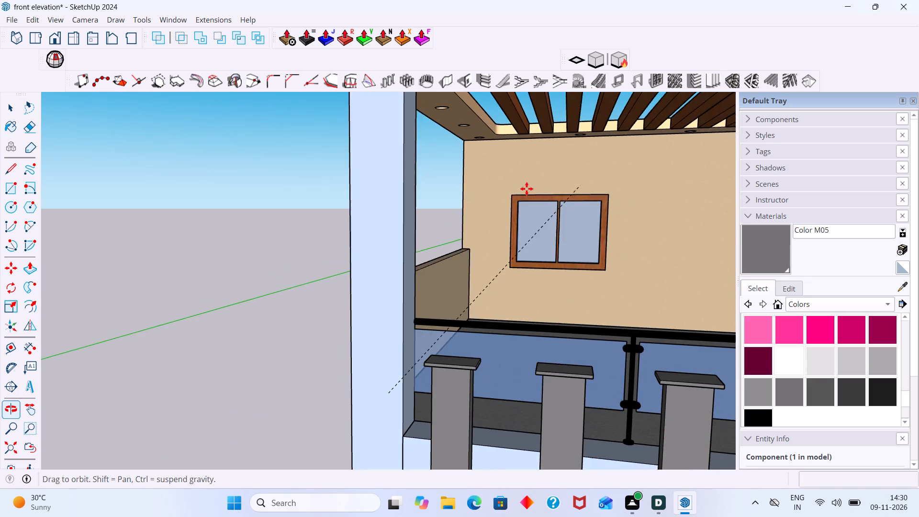
middle_click_drag(527, 189, 518, 187)
scroll(516, 186, "up", 4)
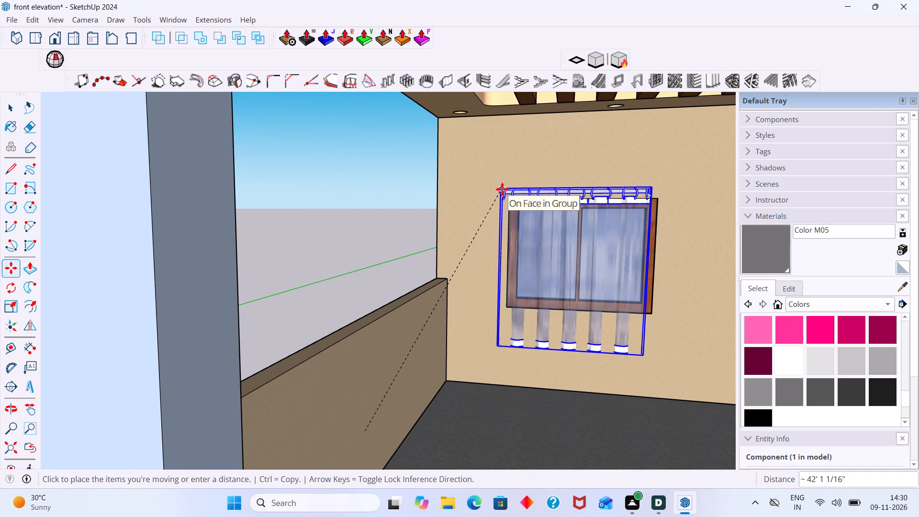
middle_click_drag(502, 189, 627, 252)
scroll(575, 229, "up", 8)
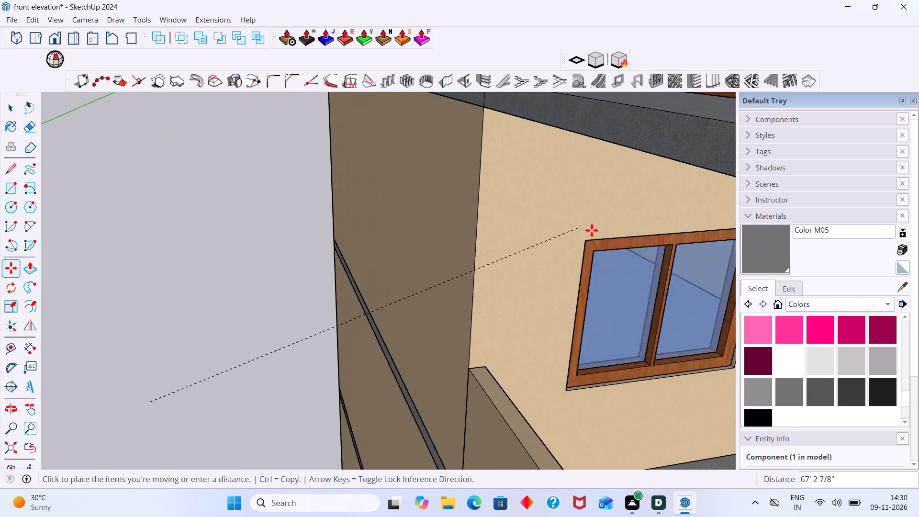
scroll(592, 230, "up", 7)
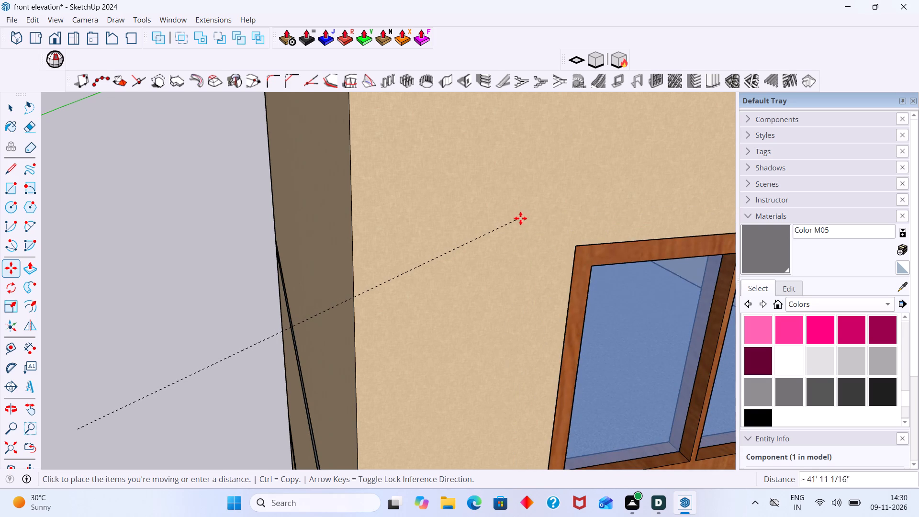
left_click(520, 220)
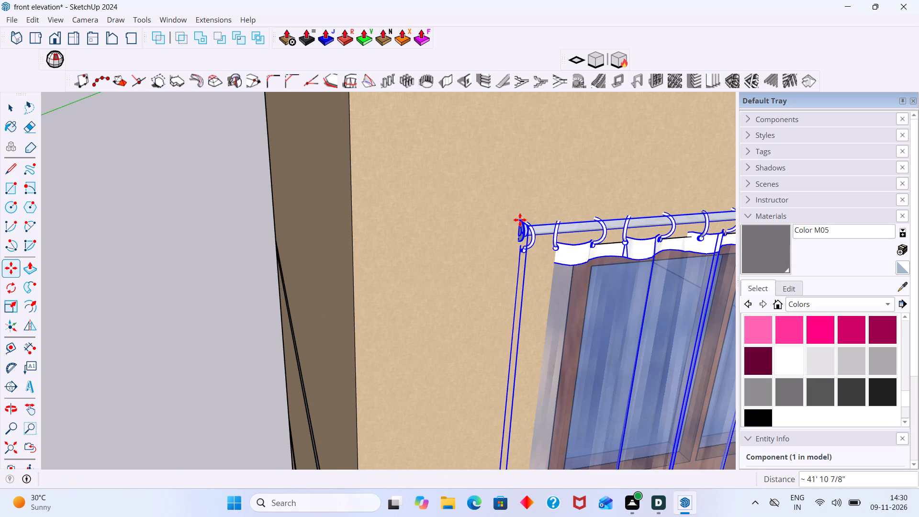
key("space")
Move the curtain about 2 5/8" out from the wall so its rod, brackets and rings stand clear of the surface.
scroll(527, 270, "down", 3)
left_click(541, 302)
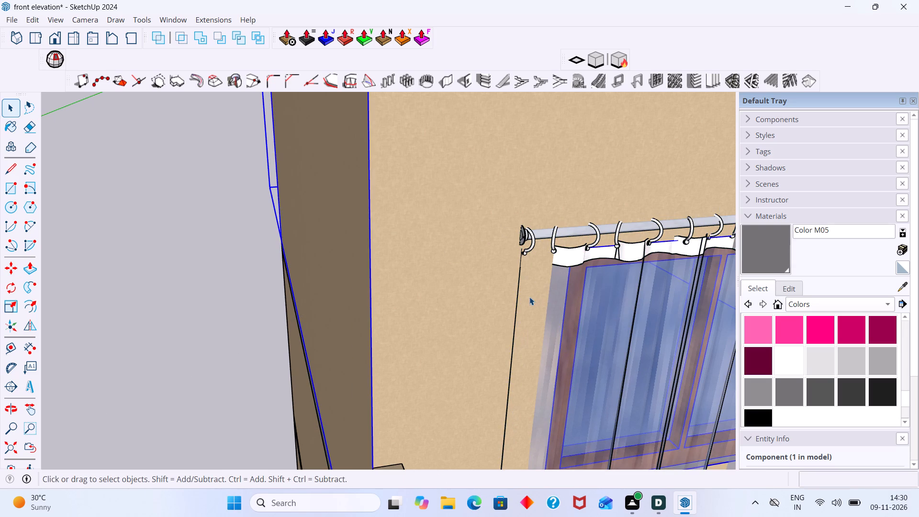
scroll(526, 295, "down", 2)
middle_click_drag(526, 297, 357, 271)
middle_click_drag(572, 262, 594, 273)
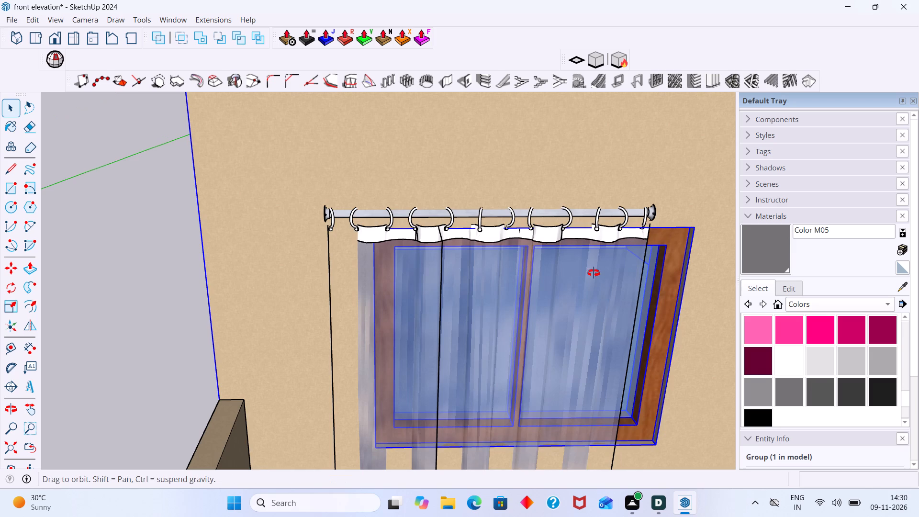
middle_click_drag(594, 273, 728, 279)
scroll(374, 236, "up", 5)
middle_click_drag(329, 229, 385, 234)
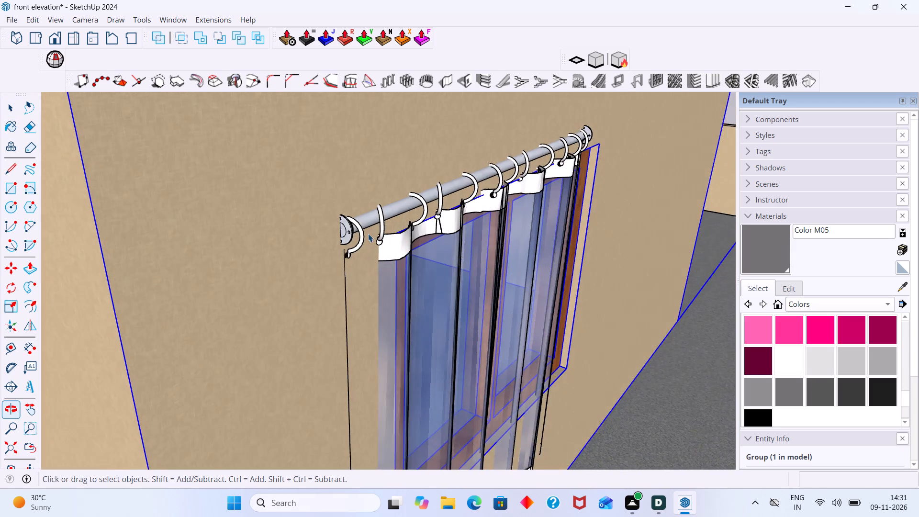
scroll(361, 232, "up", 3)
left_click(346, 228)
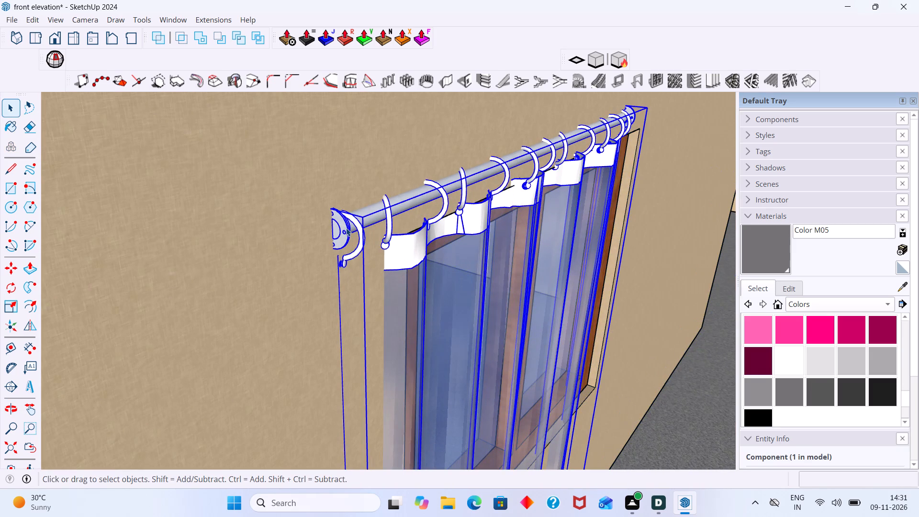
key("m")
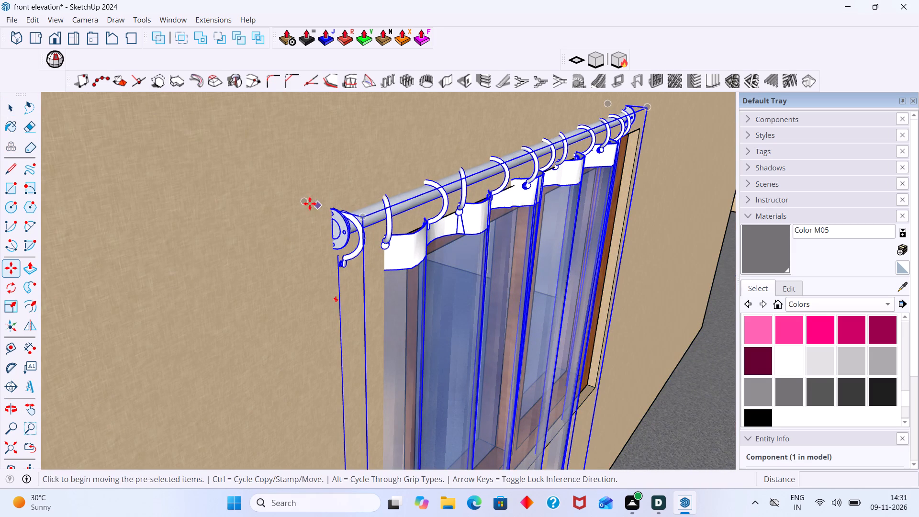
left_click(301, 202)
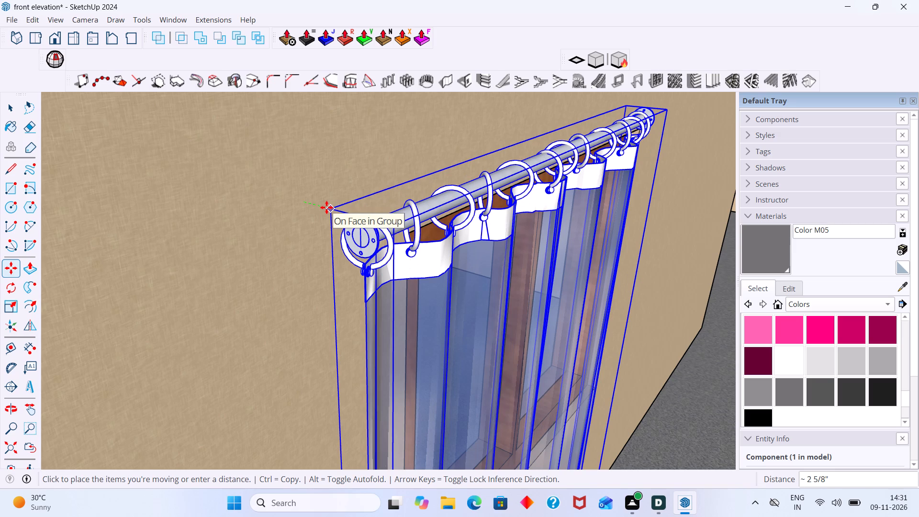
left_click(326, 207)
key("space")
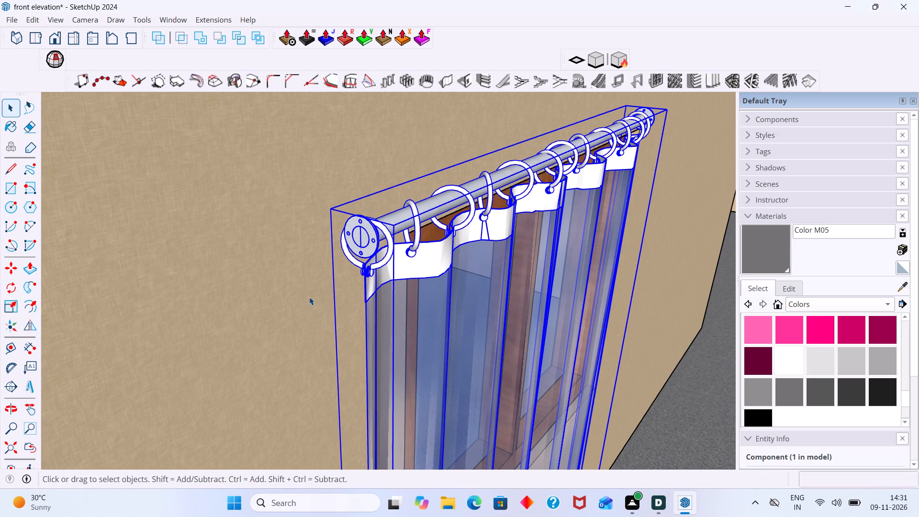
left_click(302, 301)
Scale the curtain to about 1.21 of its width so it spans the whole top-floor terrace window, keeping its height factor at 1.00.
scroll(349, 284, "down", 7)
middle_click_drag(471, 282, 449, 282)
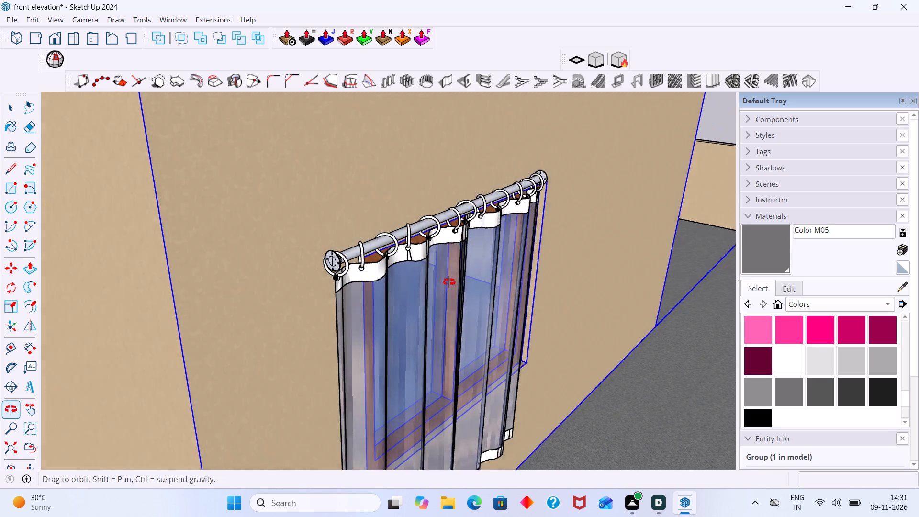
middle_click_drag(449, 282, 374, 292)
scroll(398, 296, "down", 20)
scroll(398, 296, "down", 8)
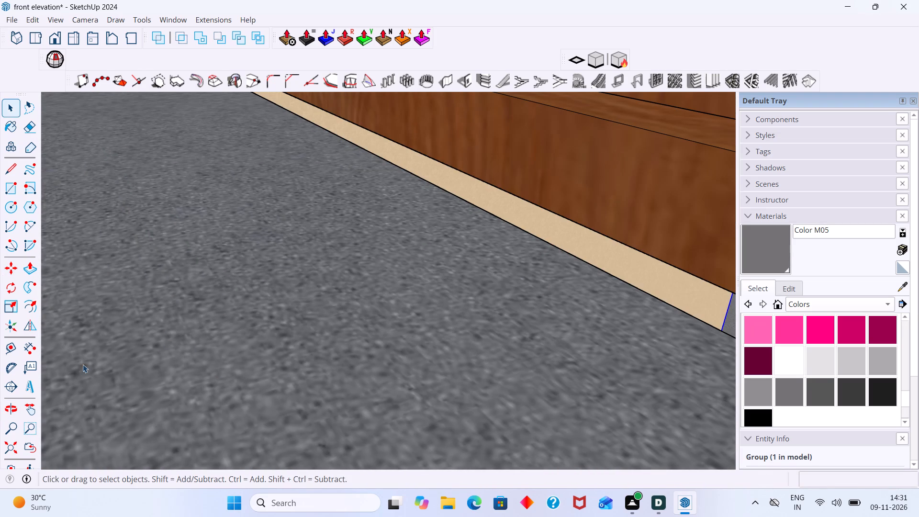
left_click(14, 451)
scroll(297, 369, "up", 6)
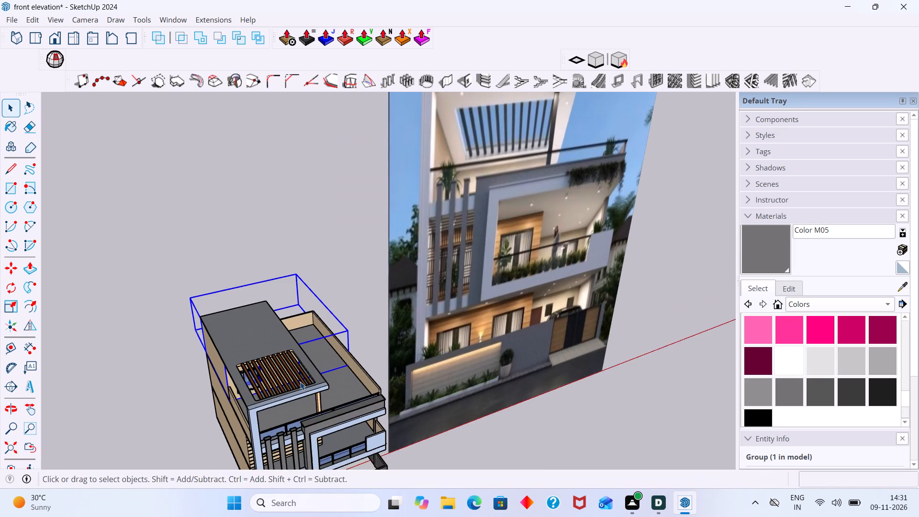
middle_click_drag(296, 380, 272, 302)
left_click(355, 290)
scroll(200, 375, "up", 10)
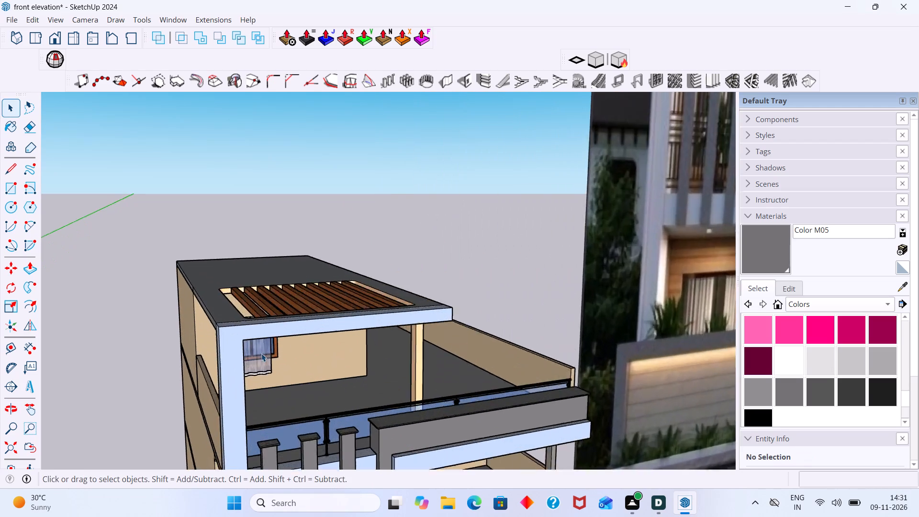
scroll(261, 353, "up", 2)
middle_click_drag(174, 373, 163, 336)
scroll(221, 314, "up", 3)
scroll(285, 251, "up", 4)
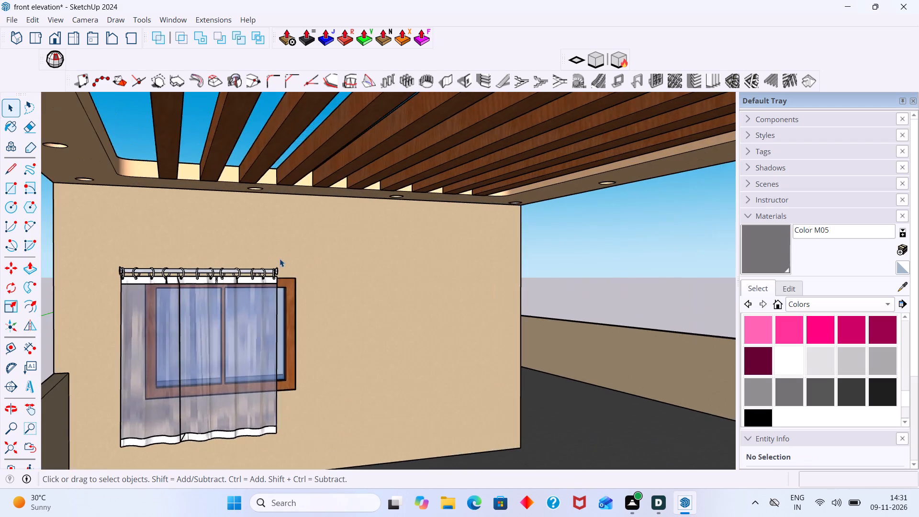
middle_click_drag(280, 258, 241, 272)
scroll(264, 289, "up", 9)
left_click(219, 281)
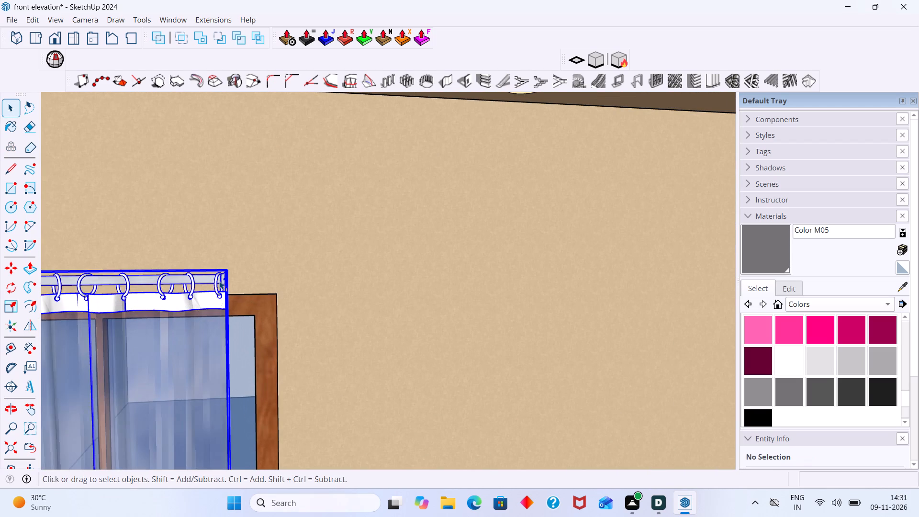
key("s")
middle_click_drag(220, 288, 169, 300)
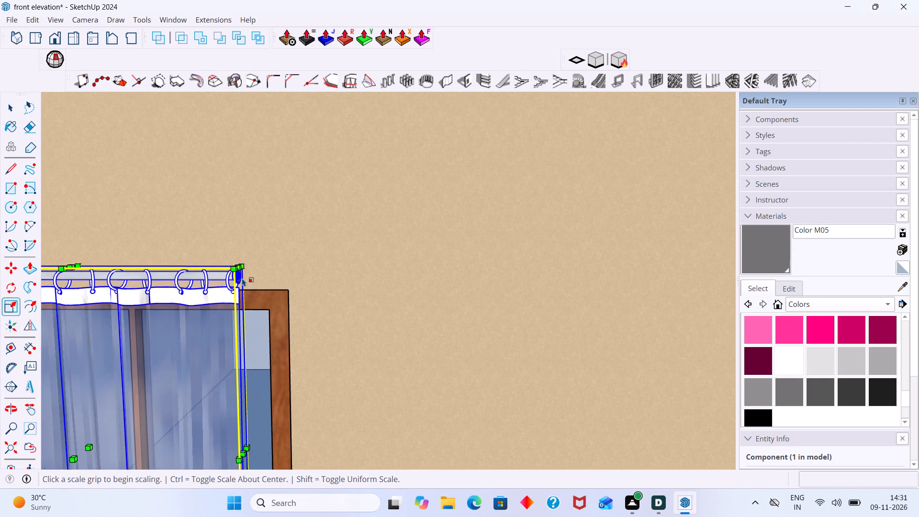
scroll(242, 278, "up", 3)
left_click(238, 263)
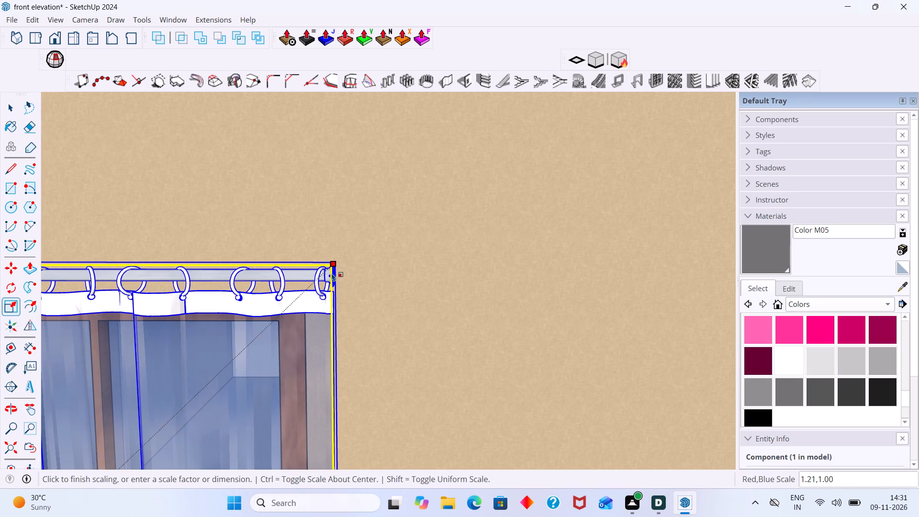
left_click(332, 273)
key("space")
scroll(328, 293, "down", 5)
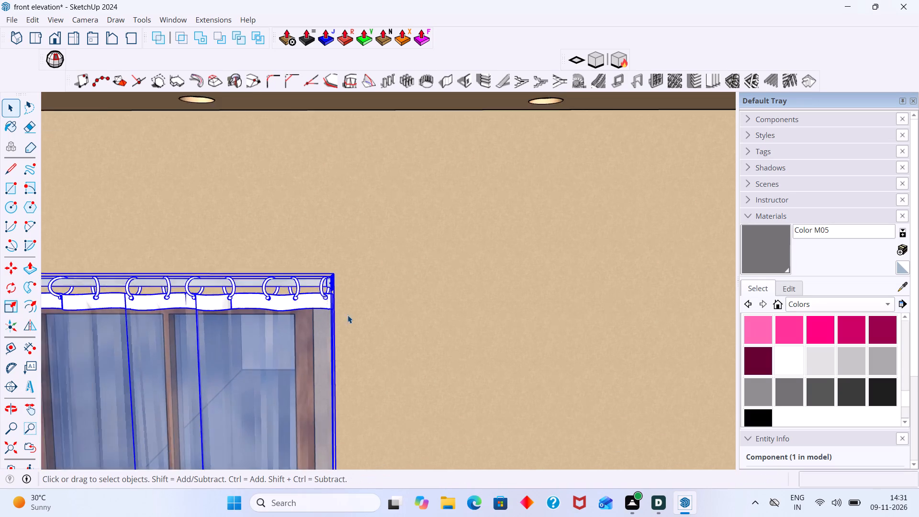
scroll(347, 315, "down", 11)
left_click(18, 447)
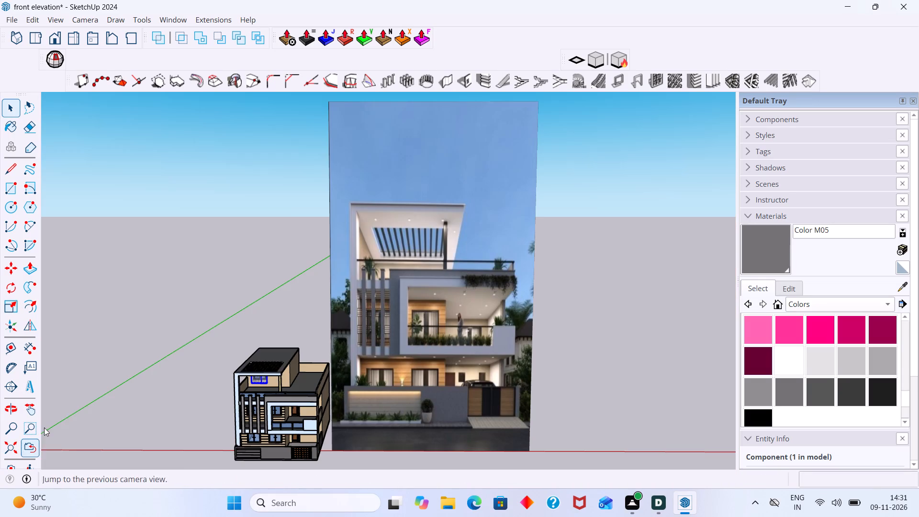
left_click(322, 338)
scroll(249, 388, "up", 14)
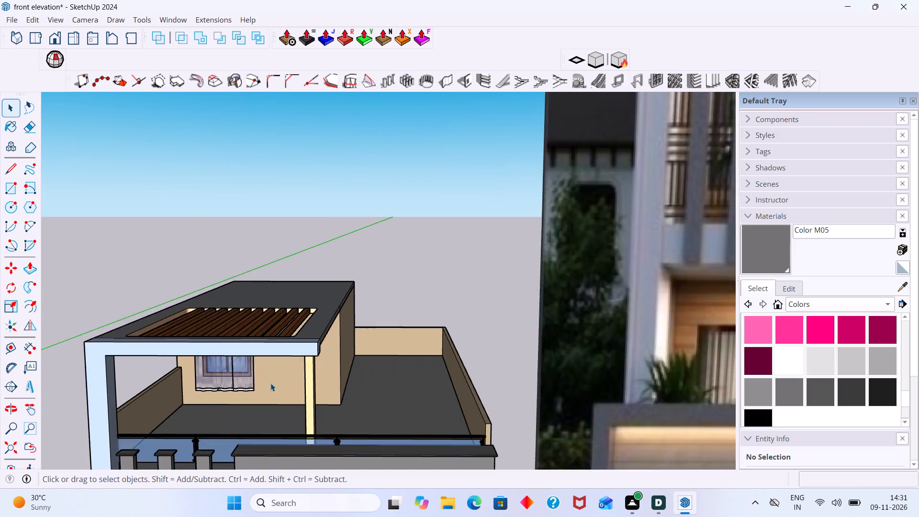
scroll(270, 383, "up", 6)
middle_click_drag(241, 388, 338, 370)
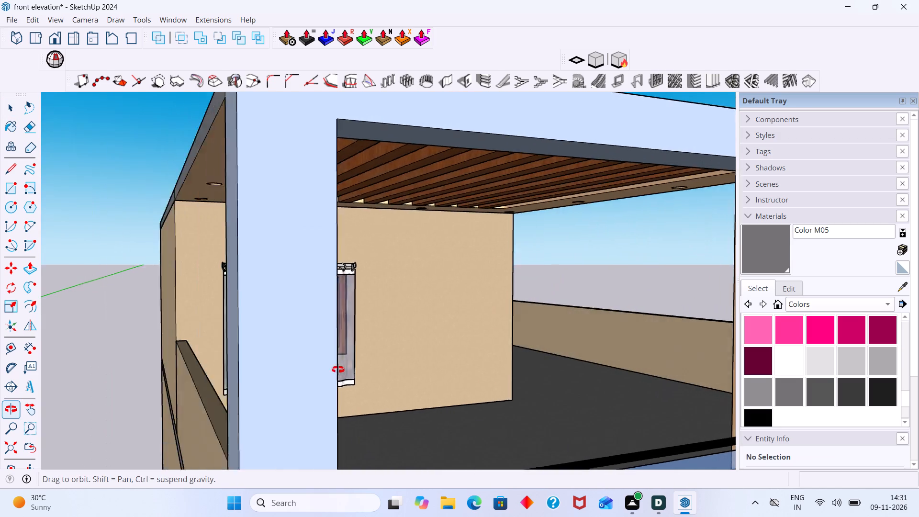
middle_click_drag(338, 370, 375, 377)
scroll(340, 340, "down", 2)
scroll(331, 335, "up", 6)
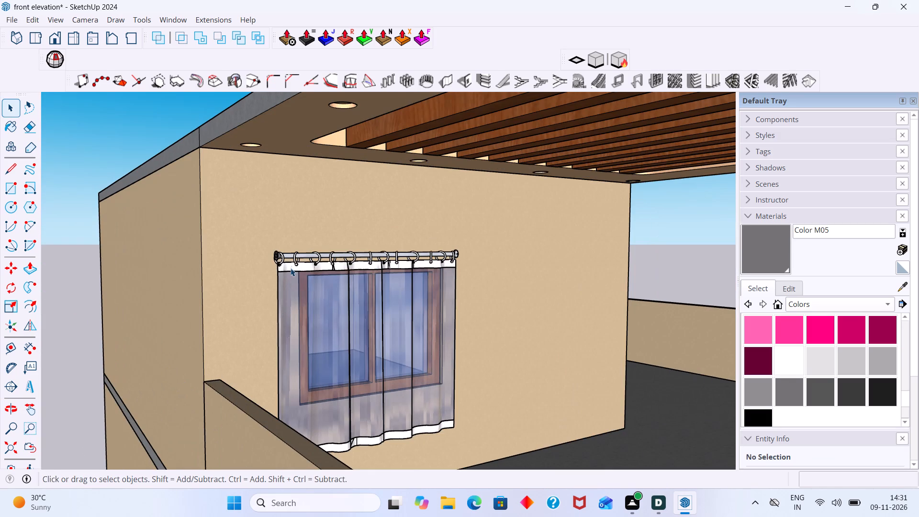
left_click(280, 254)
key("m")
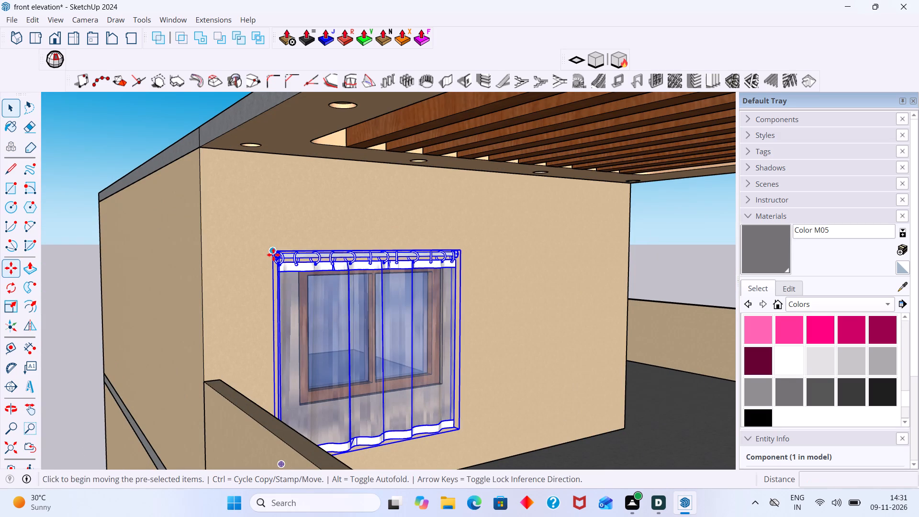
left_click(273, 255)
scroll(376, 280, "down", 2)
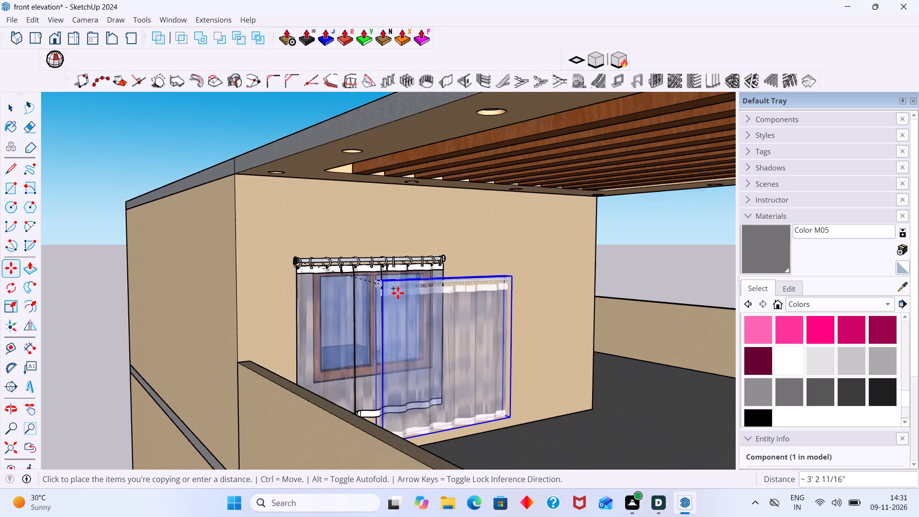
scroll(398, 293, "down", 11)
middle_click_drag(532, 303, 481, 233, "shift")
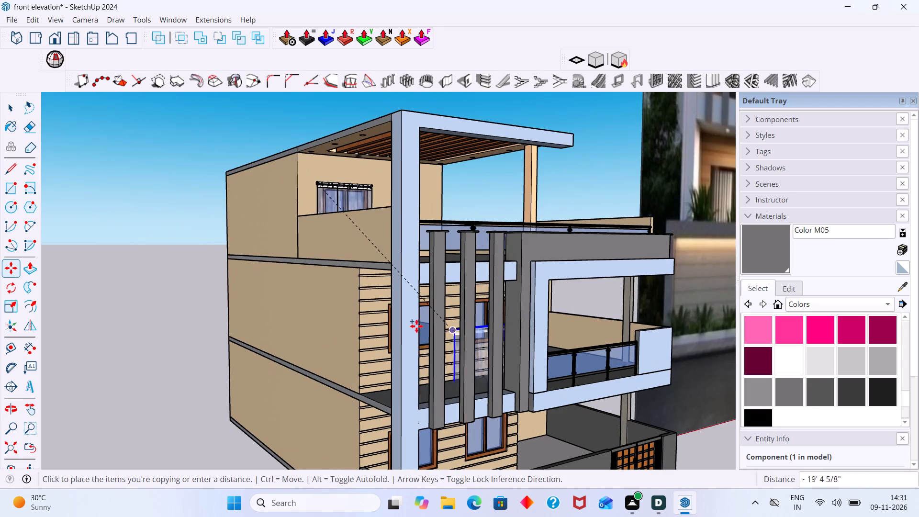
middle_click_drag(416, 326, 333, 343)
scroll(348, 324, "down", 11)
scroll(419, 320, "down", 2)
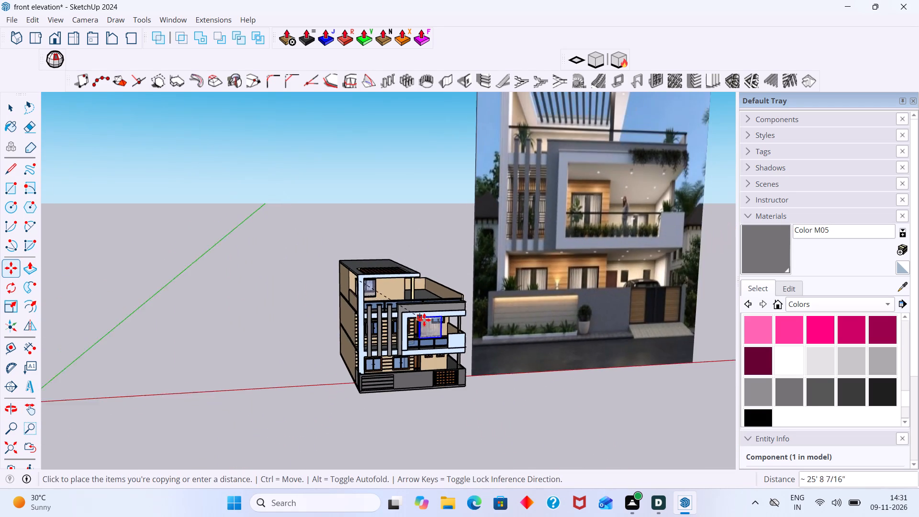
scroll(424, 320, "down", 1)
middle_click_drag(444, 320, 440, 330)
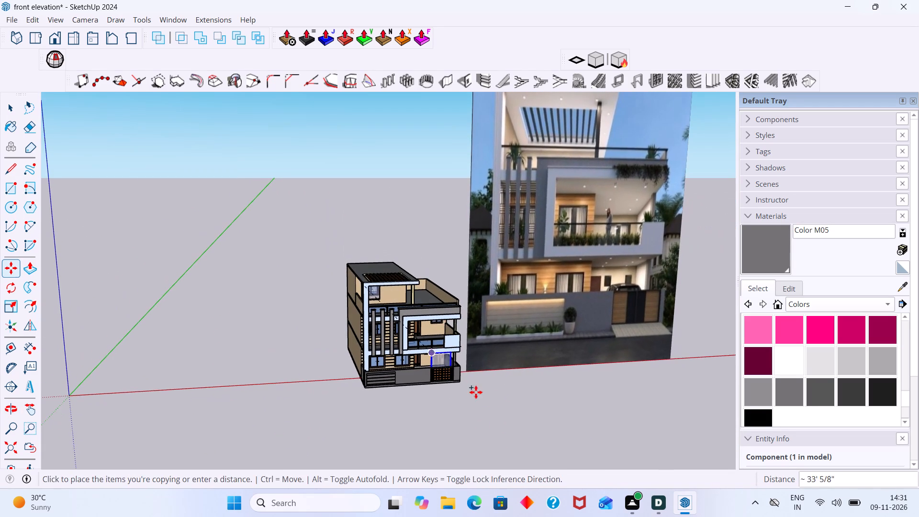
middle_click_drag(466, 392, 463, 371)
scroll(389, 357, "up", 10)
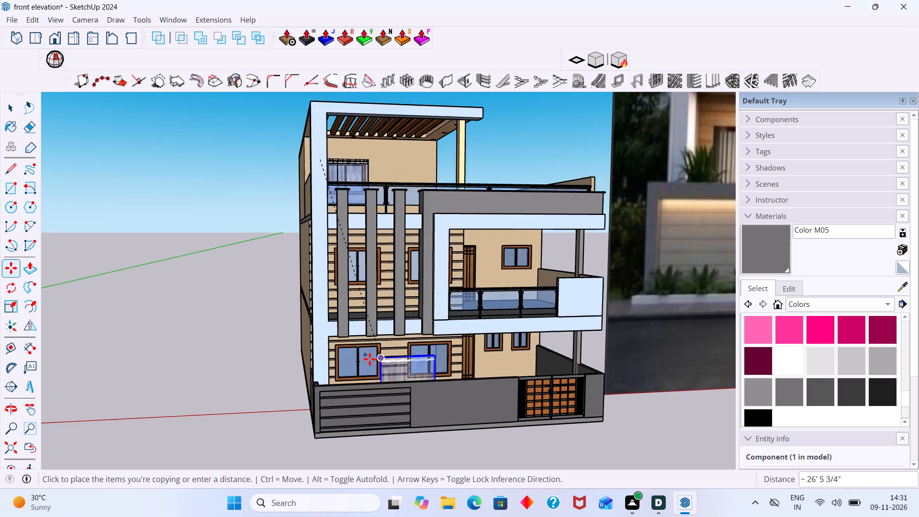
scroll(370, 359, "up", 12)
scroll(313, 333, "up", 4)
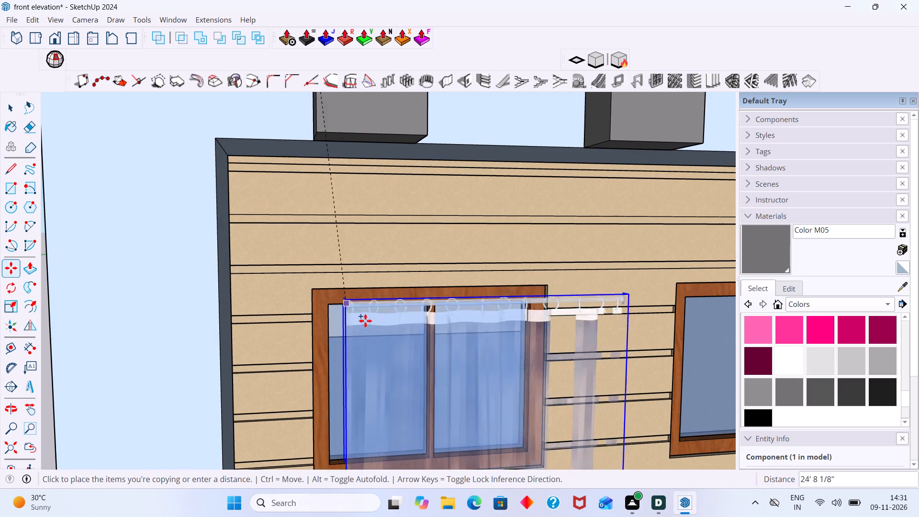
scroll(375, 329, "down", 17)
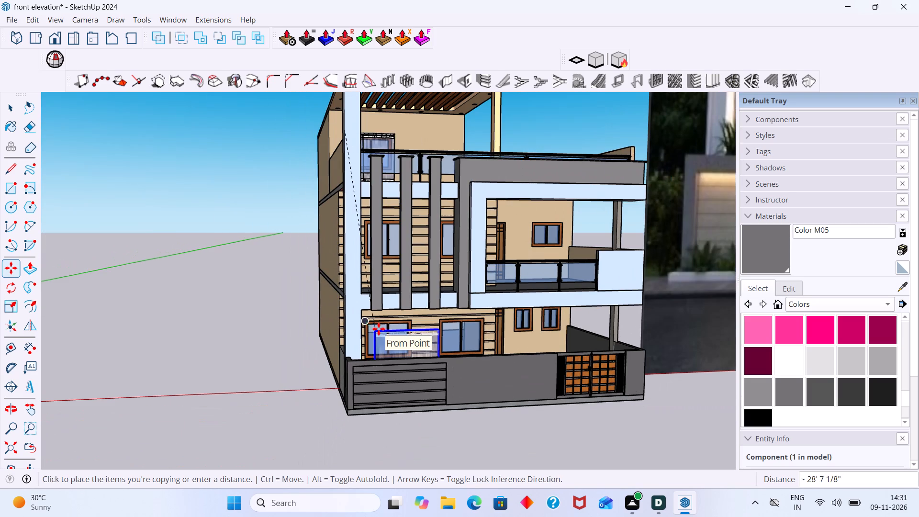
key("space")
Delete the curtain from the top-floor terrace window.
middle_click_drag(401, 321, 423, 398)
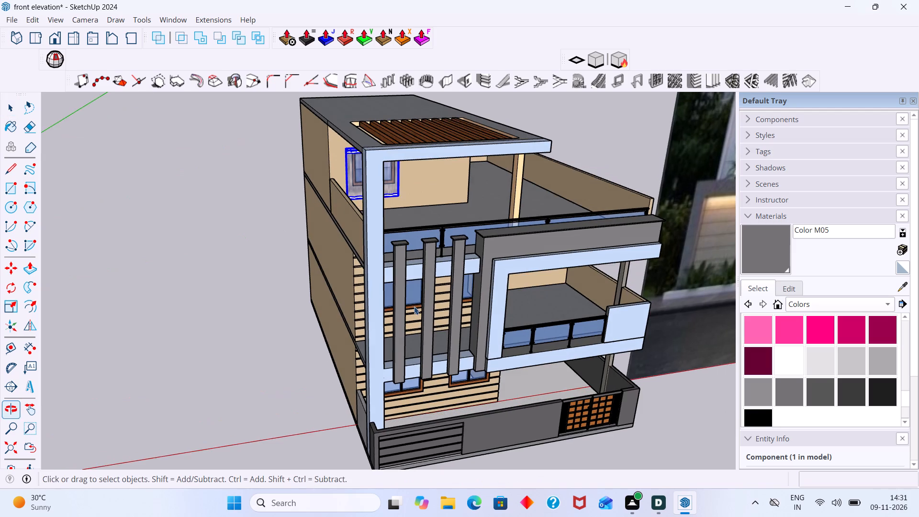
scroll(359, 182, "up", 3)
key("Delete")
scroll(378, 187, "down", 4)
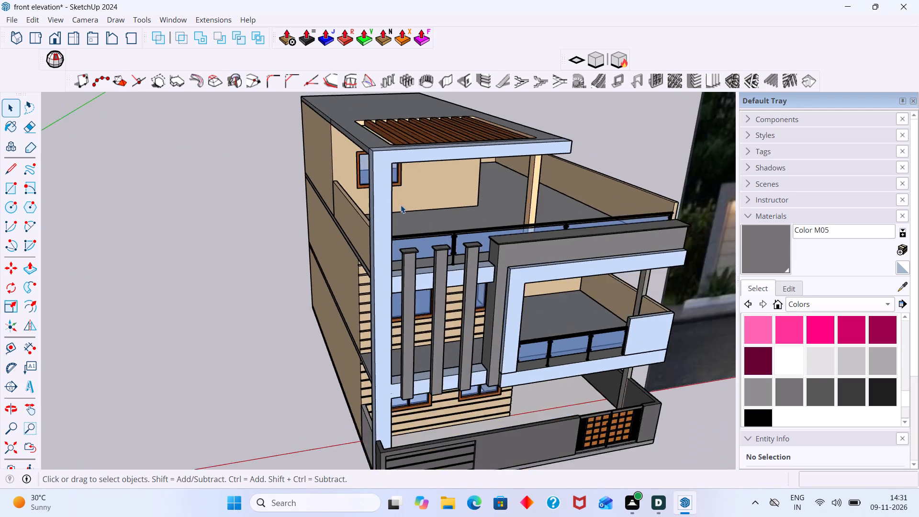
Paint the ground-floor surface's top face inside its group with Square Glass Tile 01 from the Tile collection.
scroll(401, 205, "down", 10)
middle_click_drag(579, 219, 528, 219)
scroll(566, 220, "up", 2)
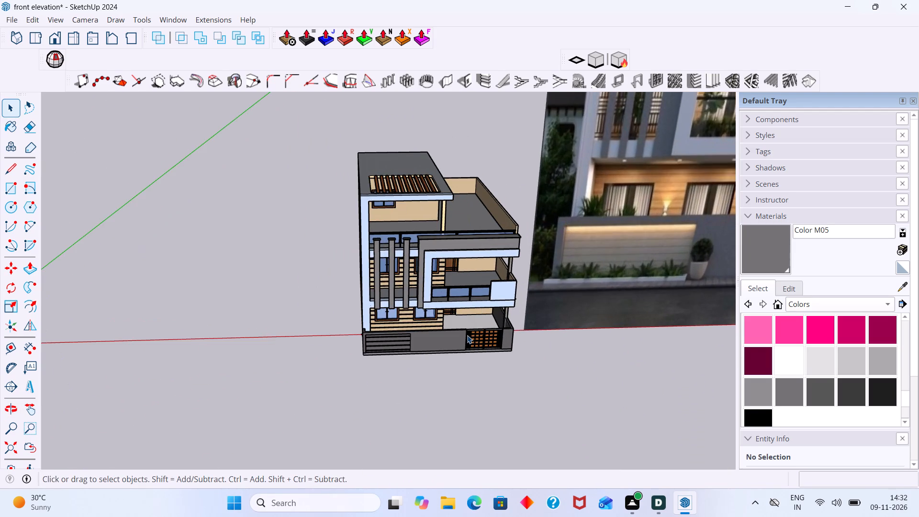
scroll(405, 341, "up", 13)
middle_click_drag(489, 323, 501, 348)
middle_click_drag(285, 329, 280, 333)
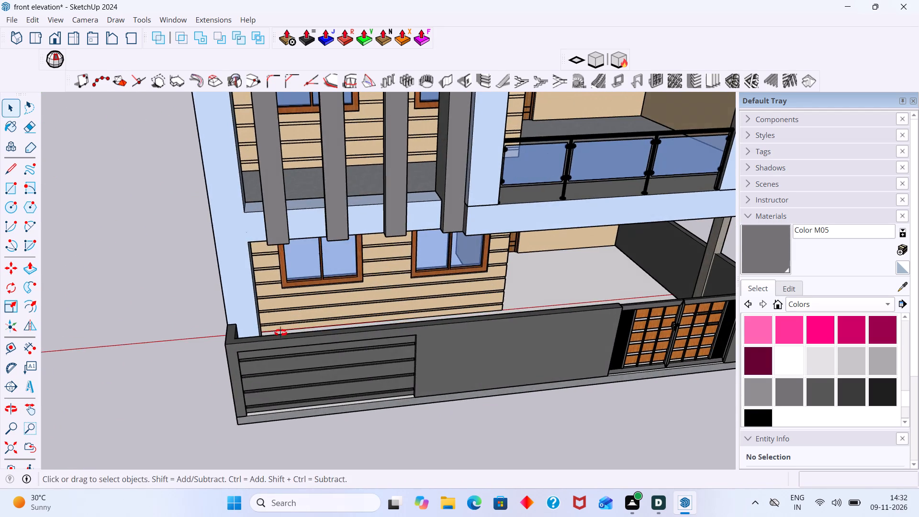
middle_click_drag(280, 333, 205, 370)
scroll(625, 327, "up", 1)
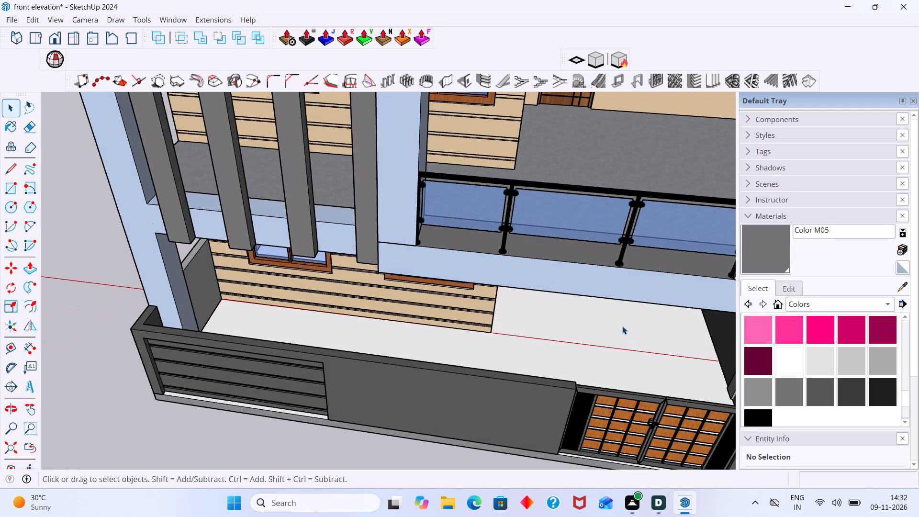
scroll(625, 303, "up", 1)
middle_click_drag(625, 298, 628, 271)
scroll(608, 312, "up", 2)
left_click(594, 325)
double_click(596, 341)
left_click(596, 342)
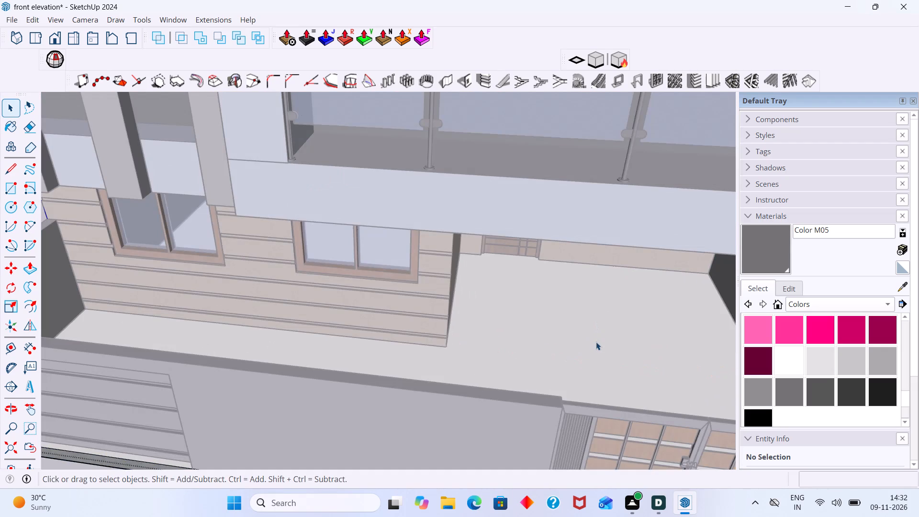
scroll(597, 342, "down", 5)
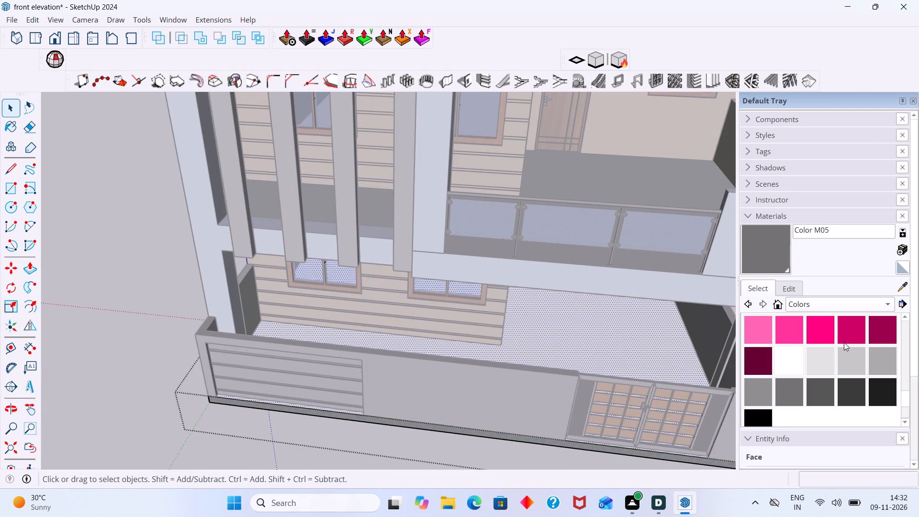
left_click(889, 304)
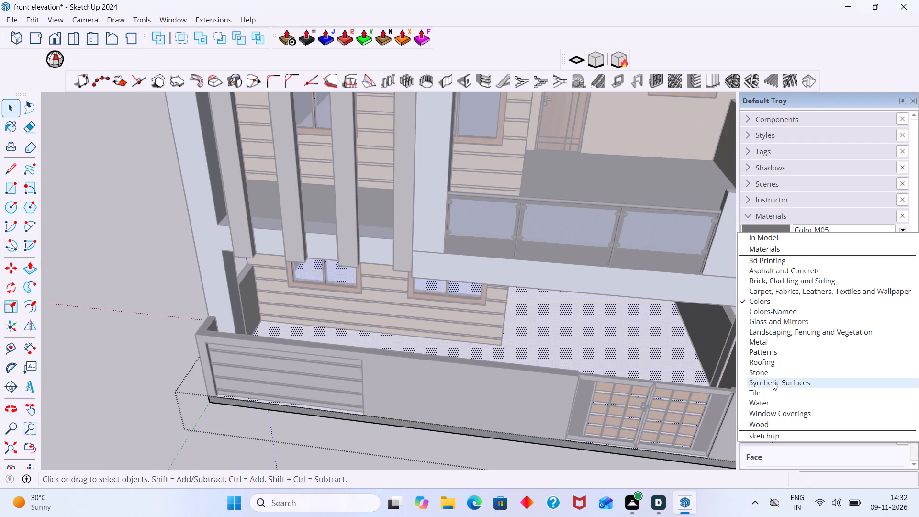
left_click(765, 395)
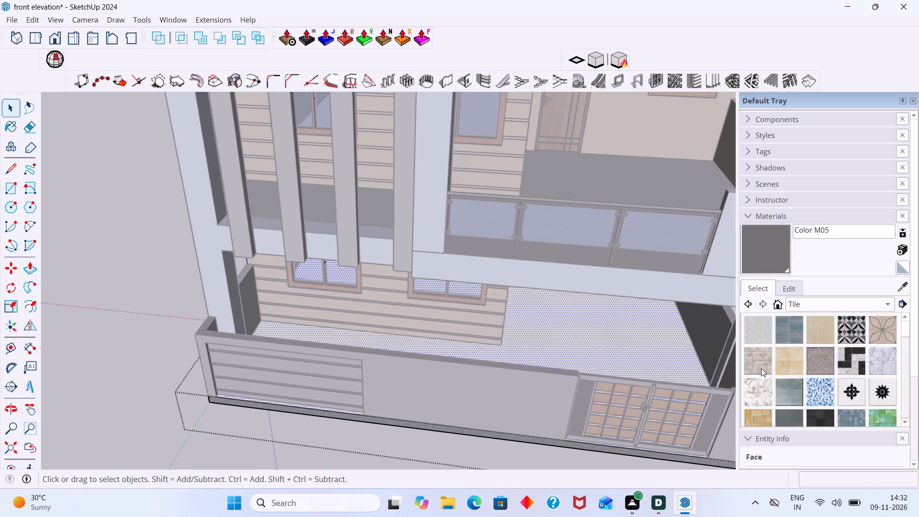
scroll(765, 370, "down", 3)
left_click(852, 362)
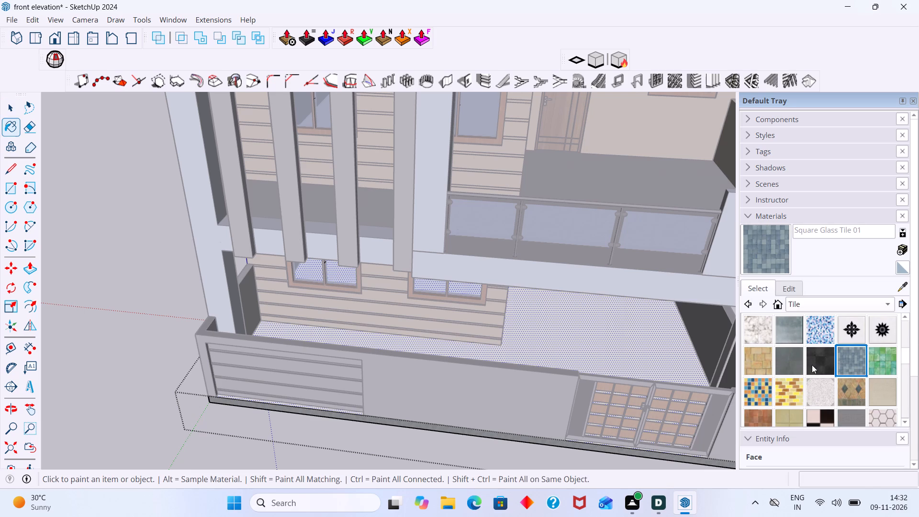
left_click(616, 345)
scroll(615, 347, "up", 2)
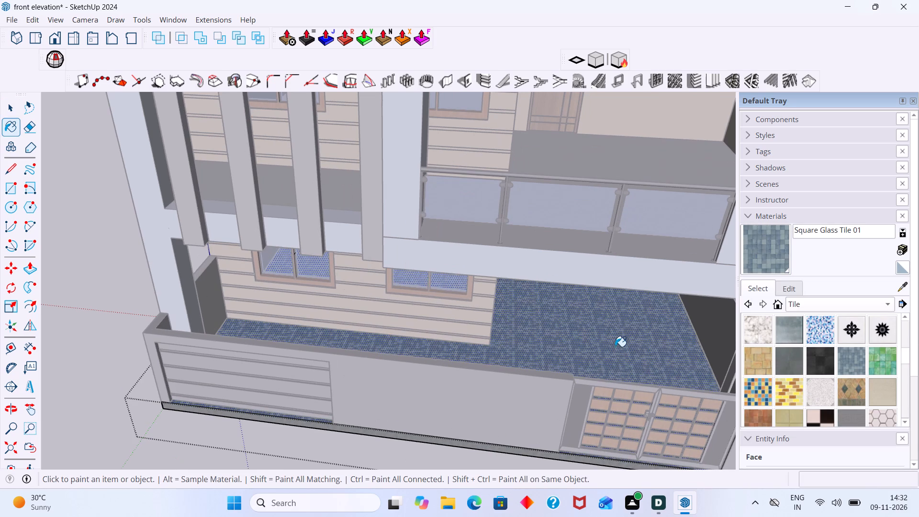
scroll(536, 350, "up", 19)
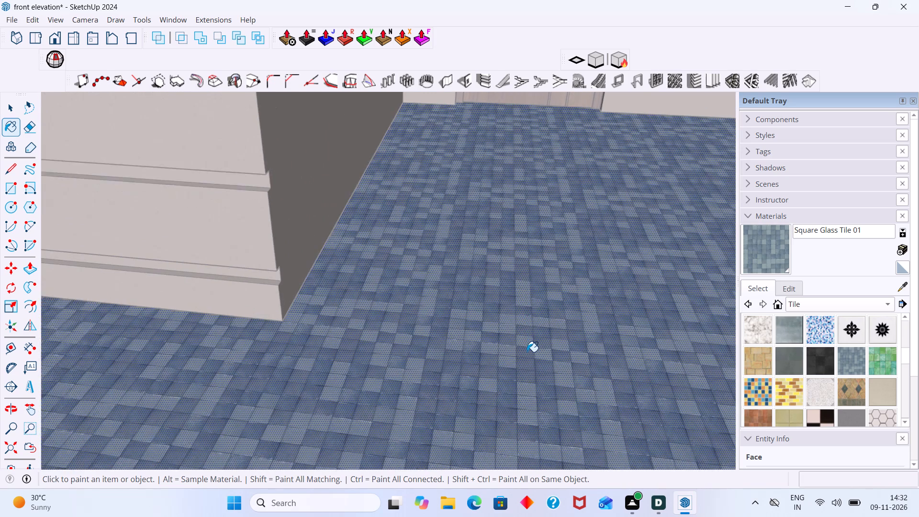
key("space")
left_click(533, 363)
scroll(495, 381, "down", 12)
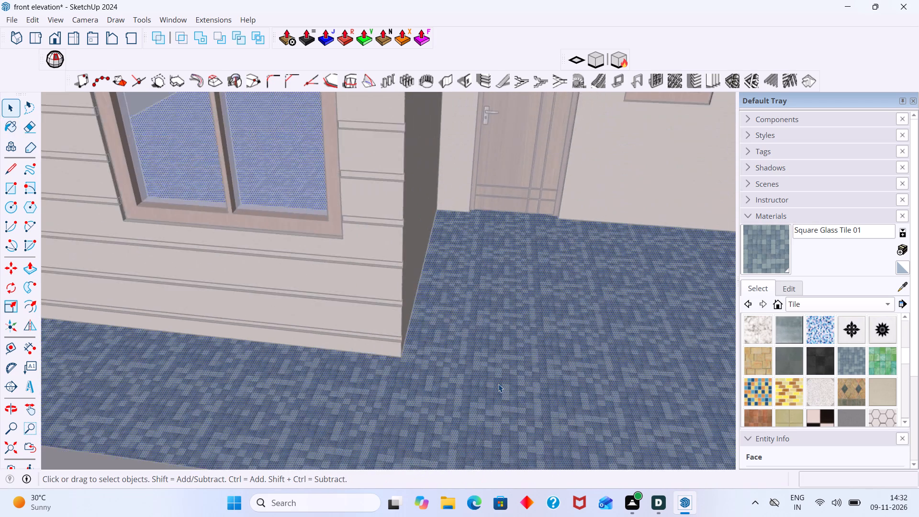
scroll(498, 384, "down", 12)
left_click(132, 350)
Examine the tiled ground-floor surface from the front and close up to judge the tile pattern's scale.
scroll(336, 361, "up", 7)
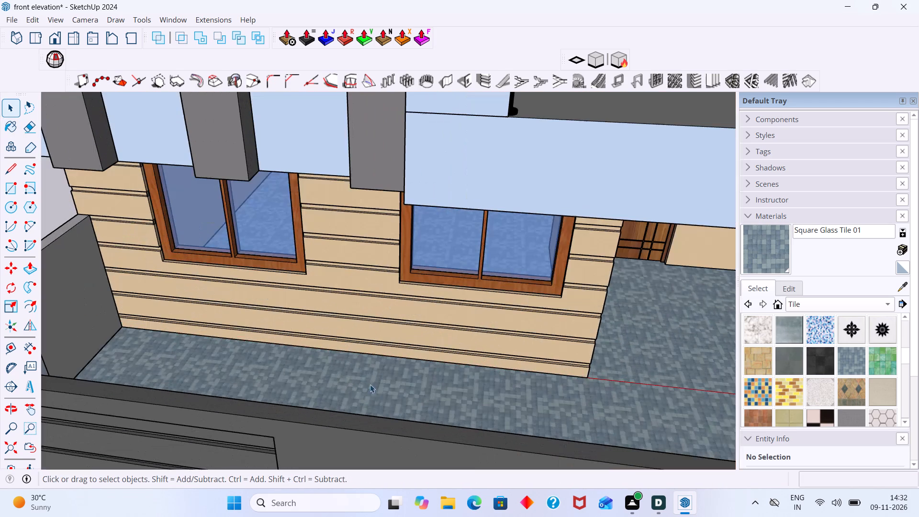
middle_click_drag(371, 396, 316, 323)
middle_click_drag(357, 366, 441, 479)
scroll(437, 431, "up", 1)
middle_click_drag(438, 430, 419, 359)
middle_click_drag(437, 382, 594, 513)
scroll(573, 447, "down", 16)
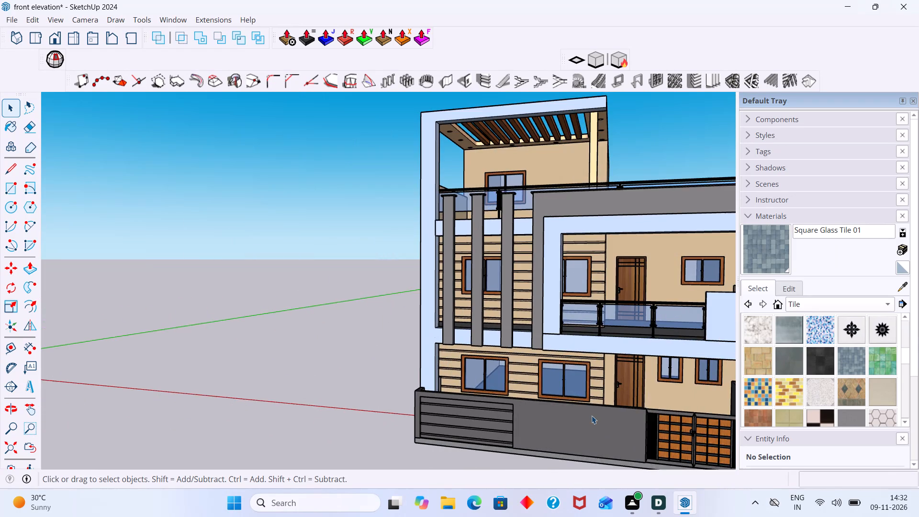
middle_click_drag(592, 416, 431, 345, "shift")
middle_click_drag(496, 374, 571, 440)
middle_click_drag(595, 420, 650, 431)
scroll(593, 360, "up", 12)
middle_click_drag(565, 377, 561, 433)
scroll(540, 403, "up", 15)
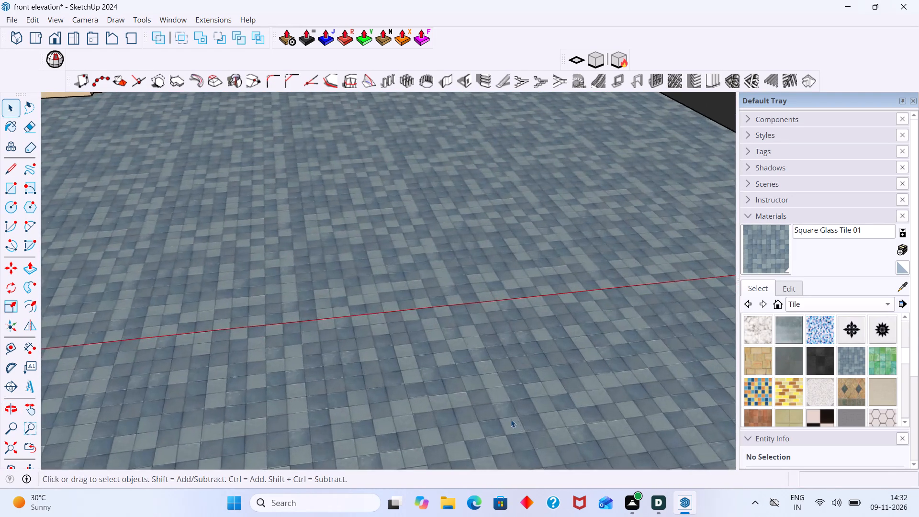
scroll(511, 419, "up", 14)
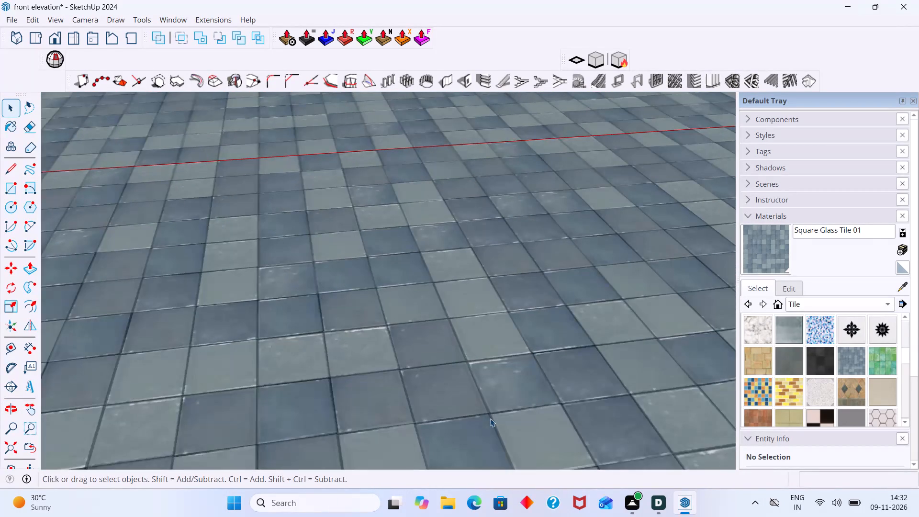
scroll(491, 418, "down", 2)
Browse the Tile material collection for alternative ground-floor tiles.
scroll(831, 398, "down", 2)
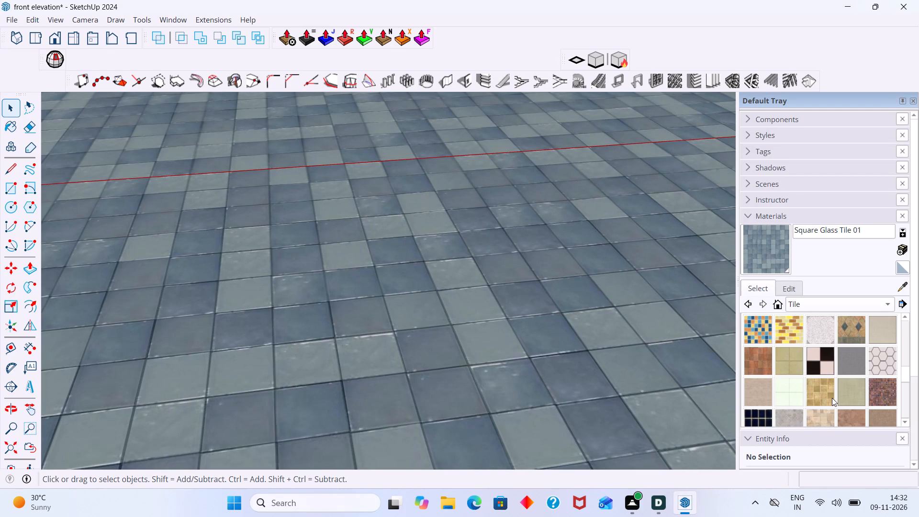
scroll(832, 398, "down", 2)
scroll(832, 398, "up", 1)
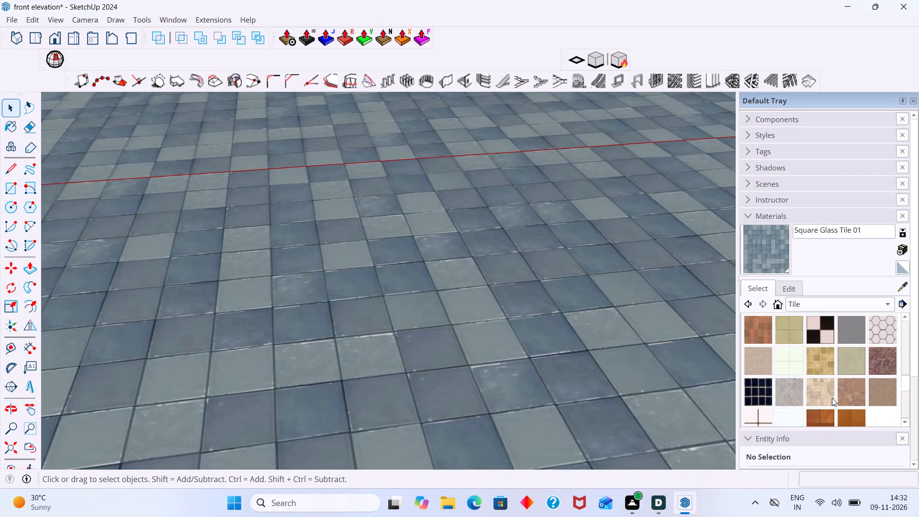
scroll(834, 397, "up", 4)
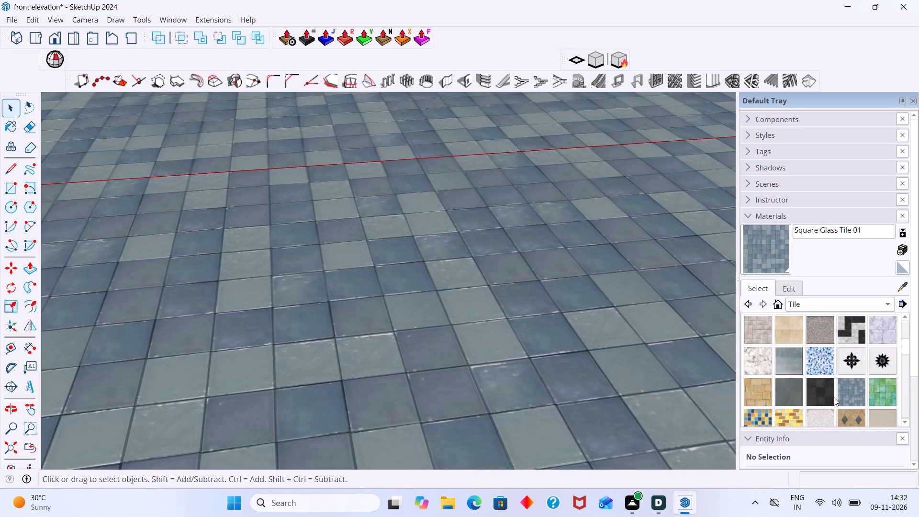
scroll(834, 397, "down", 1)
scroll(834, 397, "up", 1)
scroll(834, 397, "down", 3)
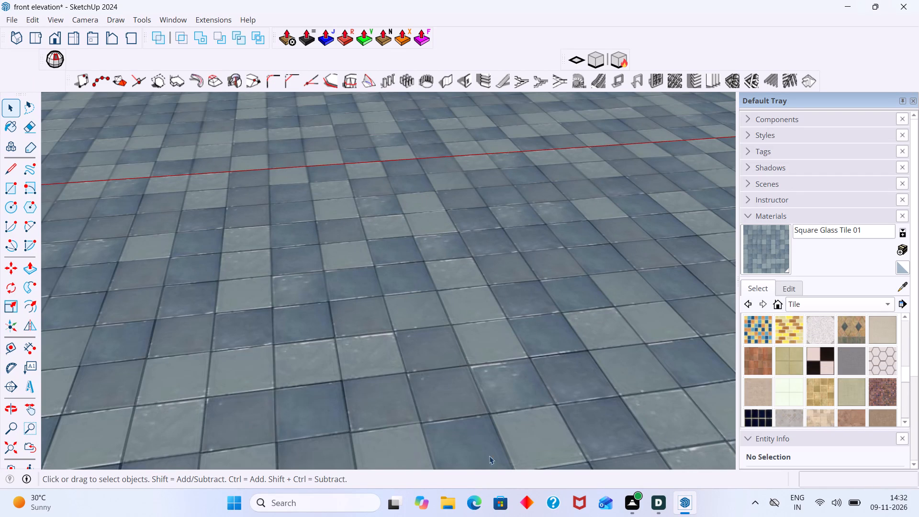
Select the ground-floor group's geometry and start a new material based on Square Glass Tile 01 with a texture width of 3'.
left_click(482, 438)
scroll(528, 423, "down", 19)
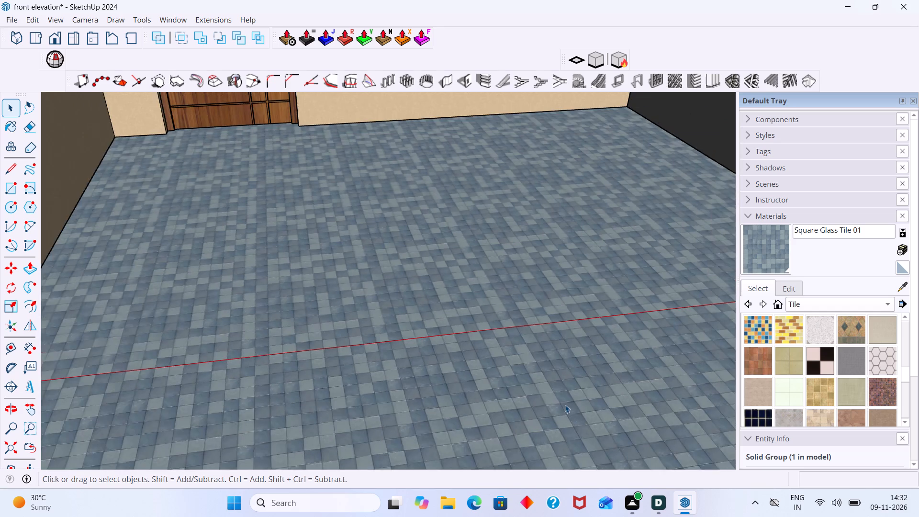
scroll(565, 405, "down", 13)
scroll(524, 402, "down", 9)
left_click(696, 416)
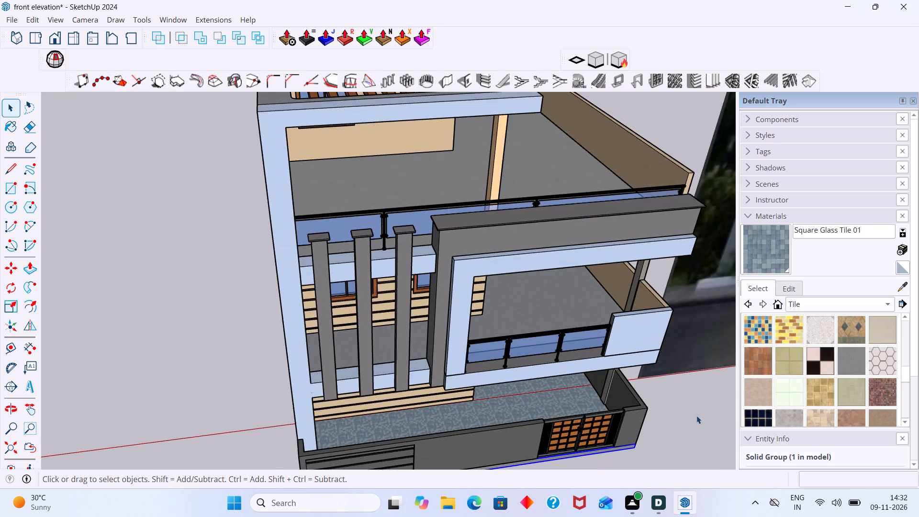
scroll(527, 417, "up", 16)
triple_click(528, 410)
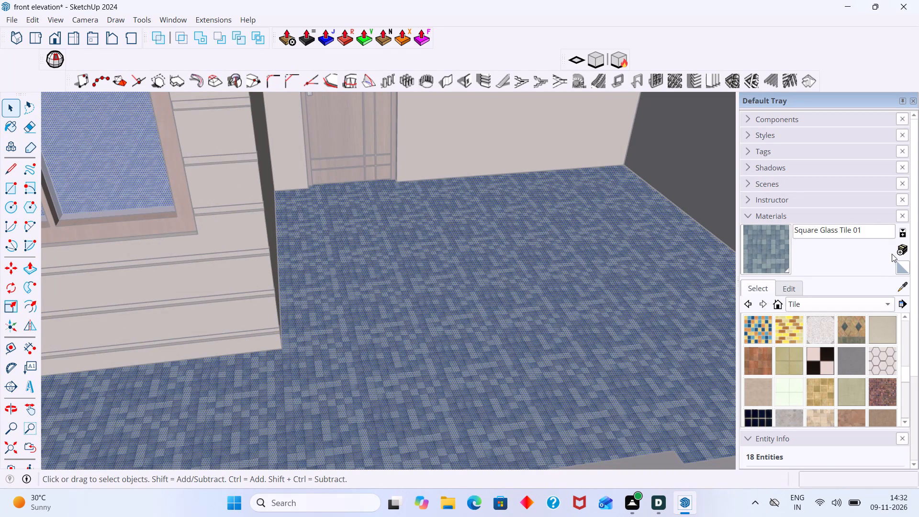
left_click(904, 251)
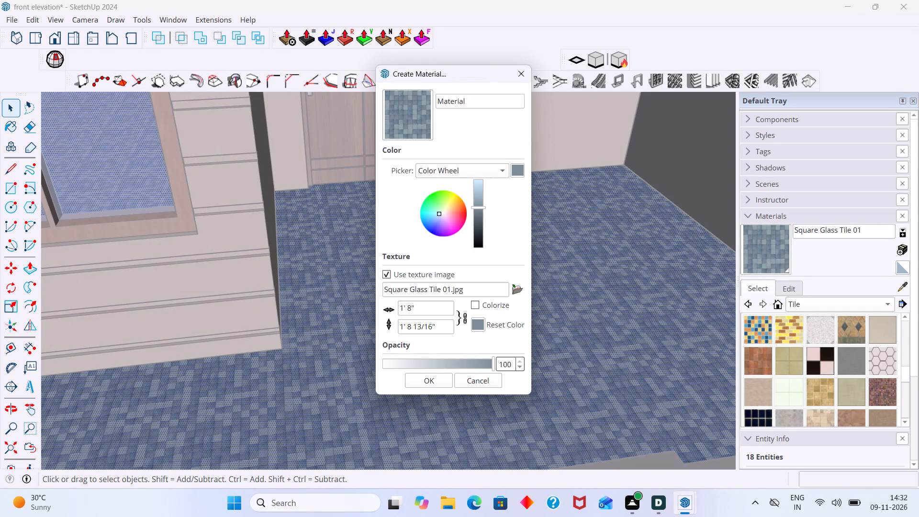
left_click(425, 312)
type("2'")
key("BackSpace")
key("BackSpace")
key("BackSpace")
key("BackSpace")
key("BackSpace")
key("BackSpace")
key("BackSpace")
key("BackSpace")
key("BackSpace")
key("BackSpace")
key("BackSpace")
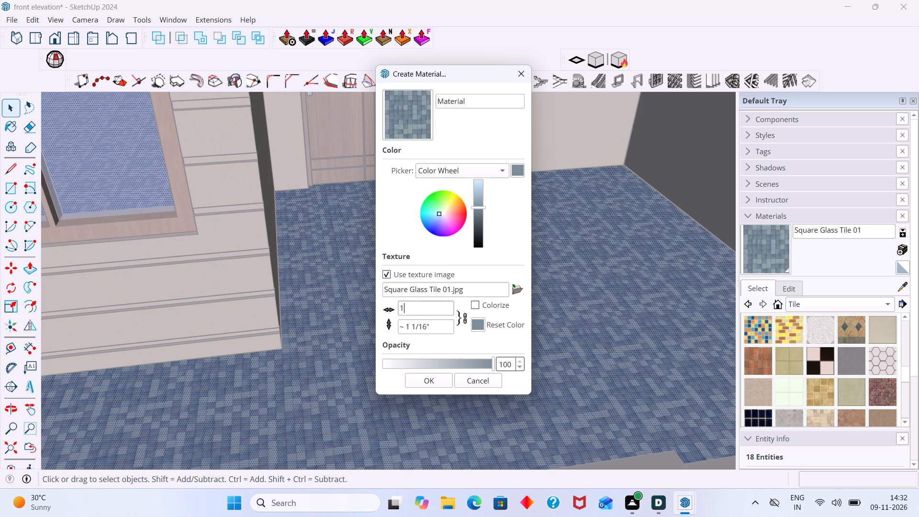
type("3'")
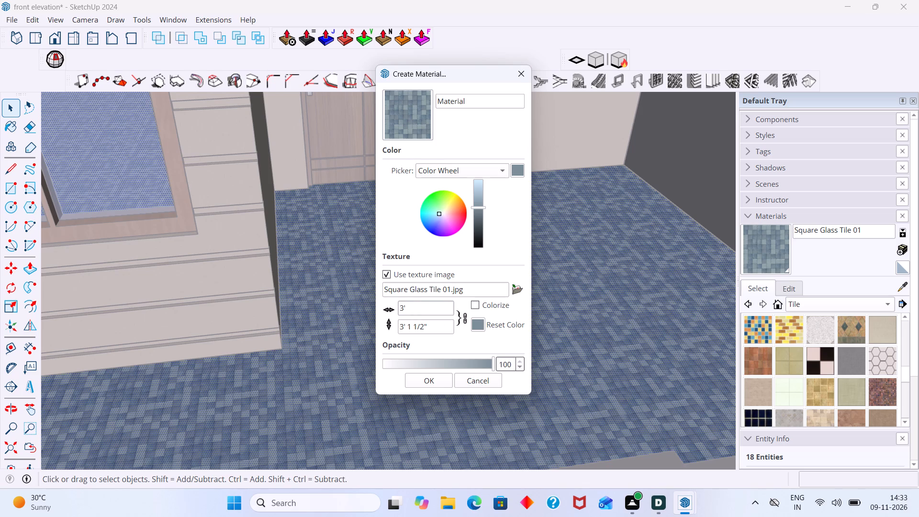
Set the new tile material's texture height to 3'.
left_click(428, 325)
key("BackSpace")
key("BackSpace")
key("BackSpace")
key("BackSpace")
key("BackSpace")
key("BackSpace")
key("BackSpace")
key("BackSpace")
key("BackSpace")
type("3'")
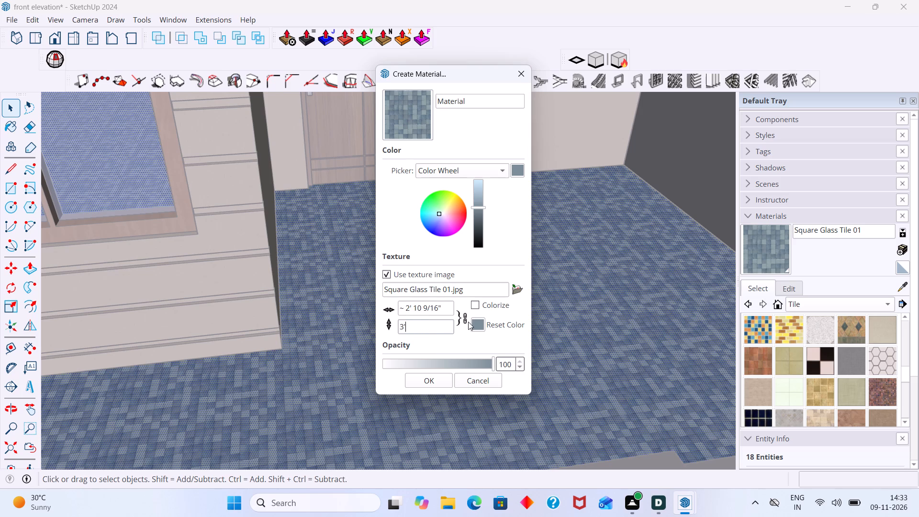
Unlock the texture's aspect ratio, set its width to 3', and create the new tile material.
left_click(463, 320)
left_click(439, 310)
key("BackSpace")
key("BackSpace")
key("BackSpace")
key("BackSpace")
key("BackSpace")
key("BackSpace")
key("BackSpace")
key("BackSpace")
key("BackSpace")
key("BackSpace")
key("BackSpace")
key("BackSpace")
key("BackSpace")
key("BackSpace")
key("BackSpace")
key("3")
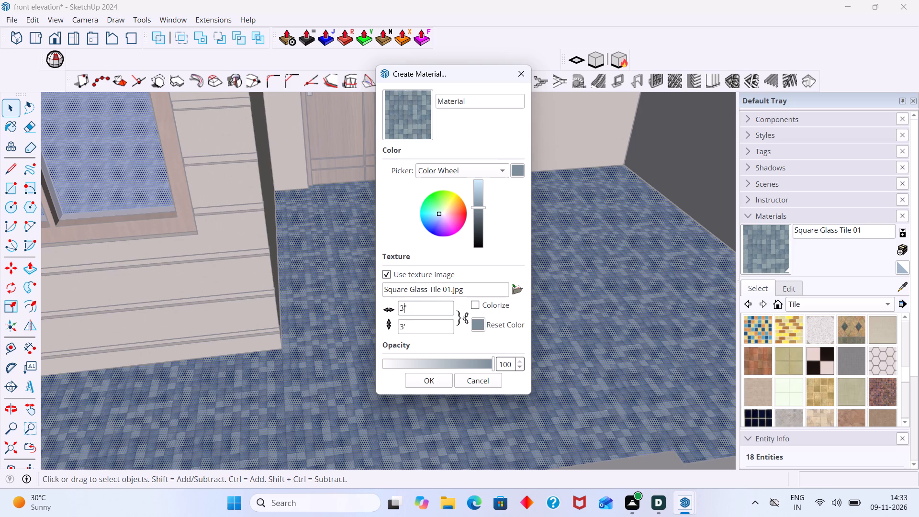
left_click(441, 312)
key("BackSpace")
key("apostrophe")
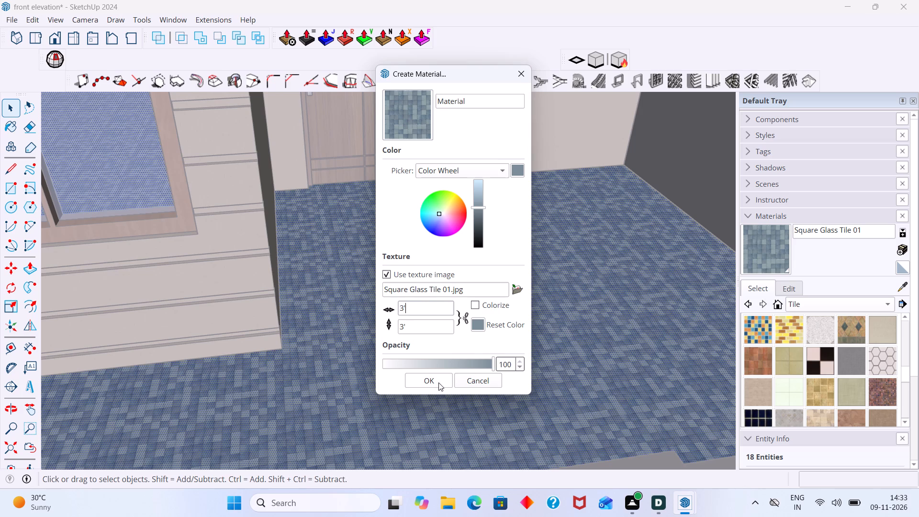
left_click(433, 382)
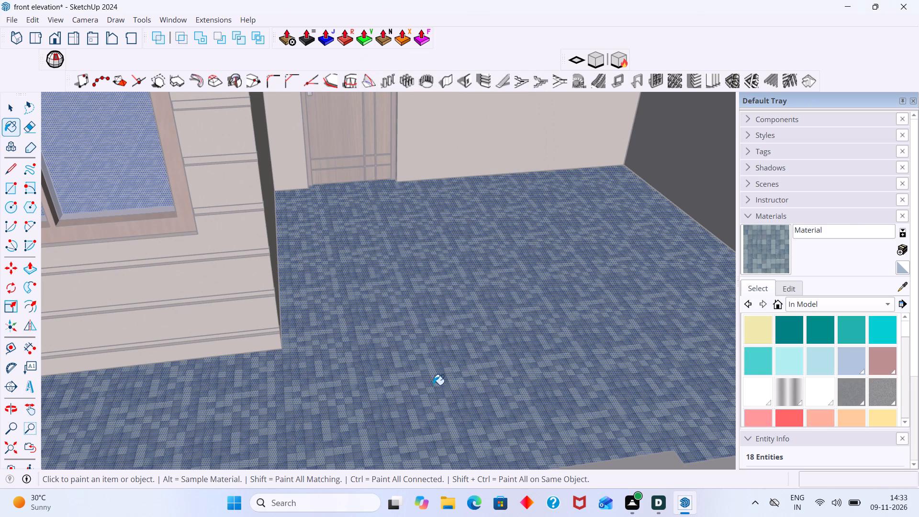
Paint the ground-floor surface with the newly created 3' by 3' tile material.
scroll(446, 385, "up", 2)
left_click(446, 385)
key("space")
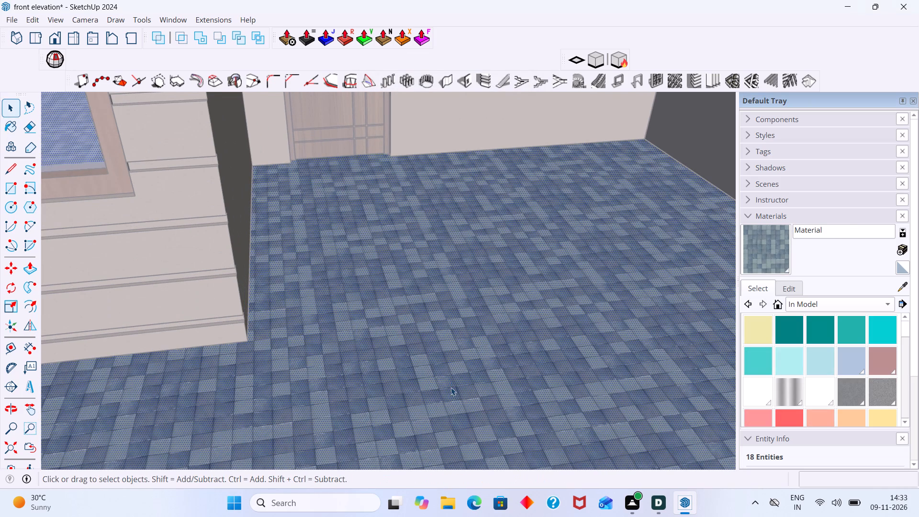
scroll(450, 391, "down", 9)
scroll(451, 393, "up", 3)
scroll(451, 393, "down", 10)
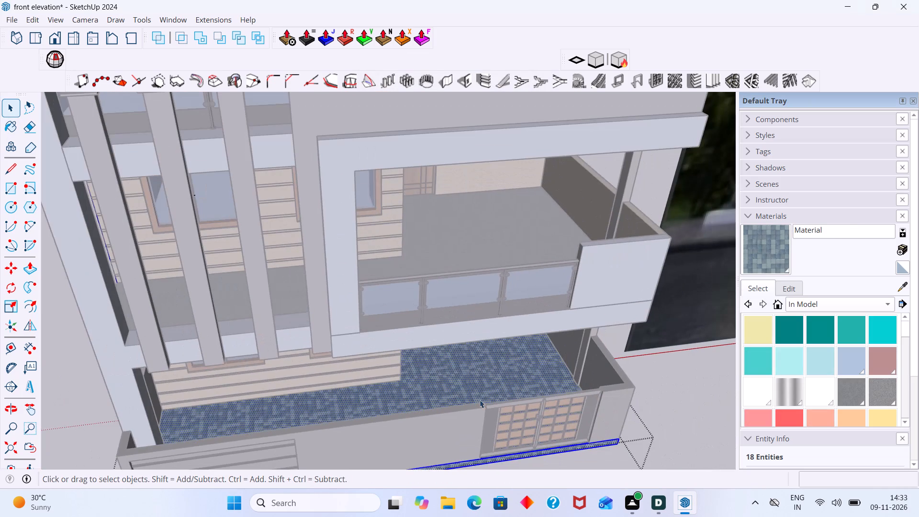
Examine the scale and appearance of the tile pattern on the ground-floor surface, both close up and from farther away.
left_click(706, 410)
scroll(474, 389, "up", 10)
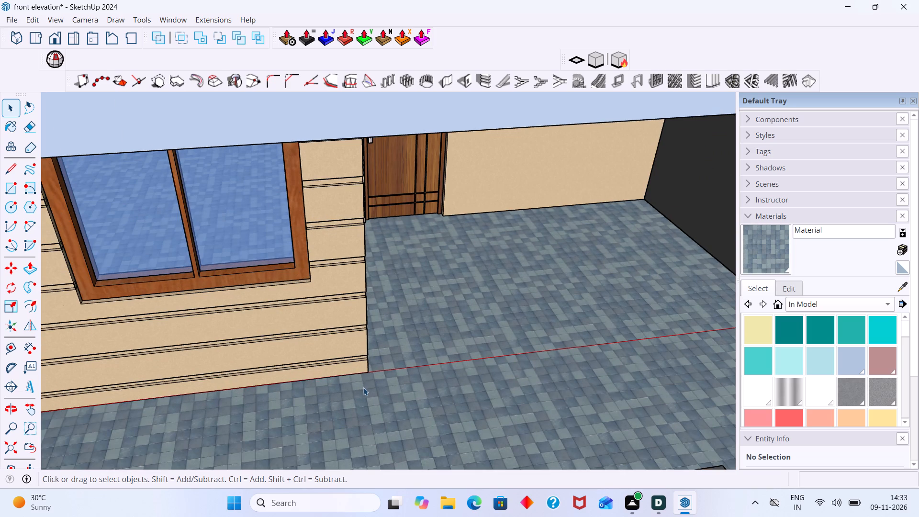
middle_click_drag(379, 401, 422, 329, "shift")
middle_click_drag(392, 390, 404, 415)
scroll(351, 392, "up", 10)
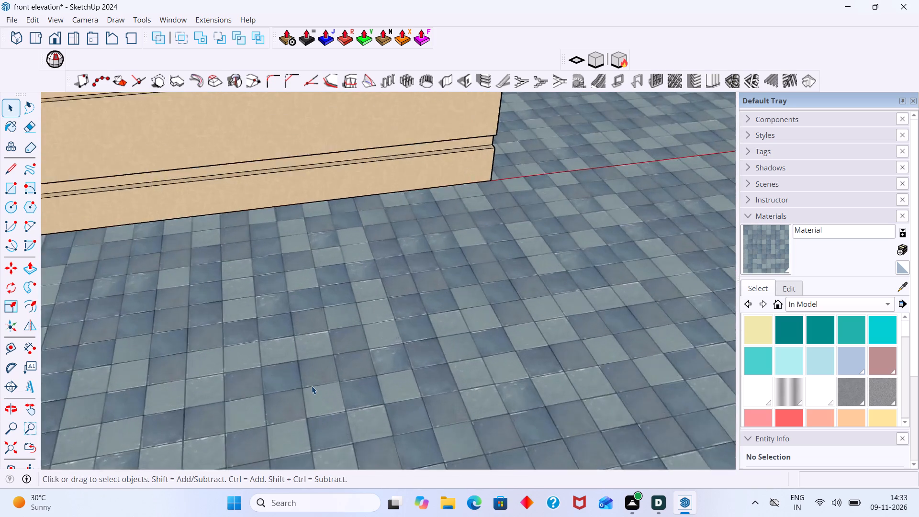
scroll(312, 386, "up", 7)
scroll(312, 386, "down", 18)
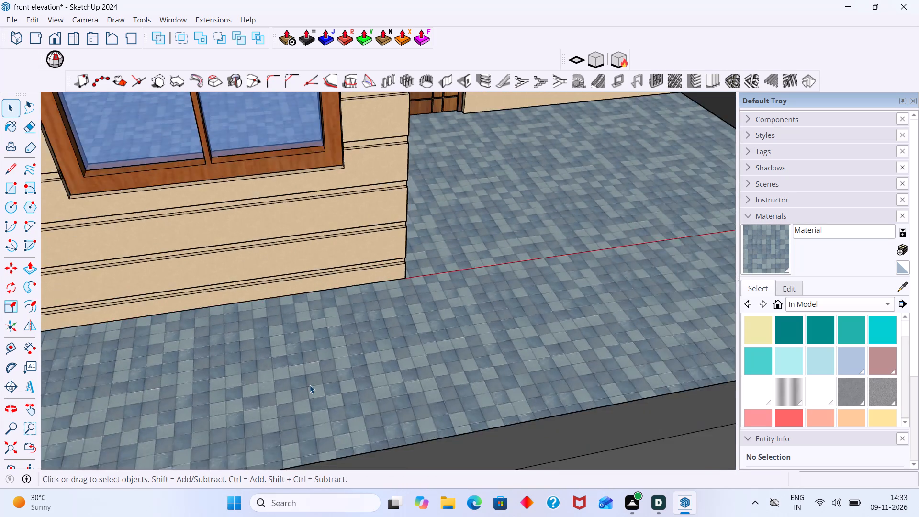
scroll(310, 385, "down", 8)
middle_click_drag(448, 357, 423, 353)
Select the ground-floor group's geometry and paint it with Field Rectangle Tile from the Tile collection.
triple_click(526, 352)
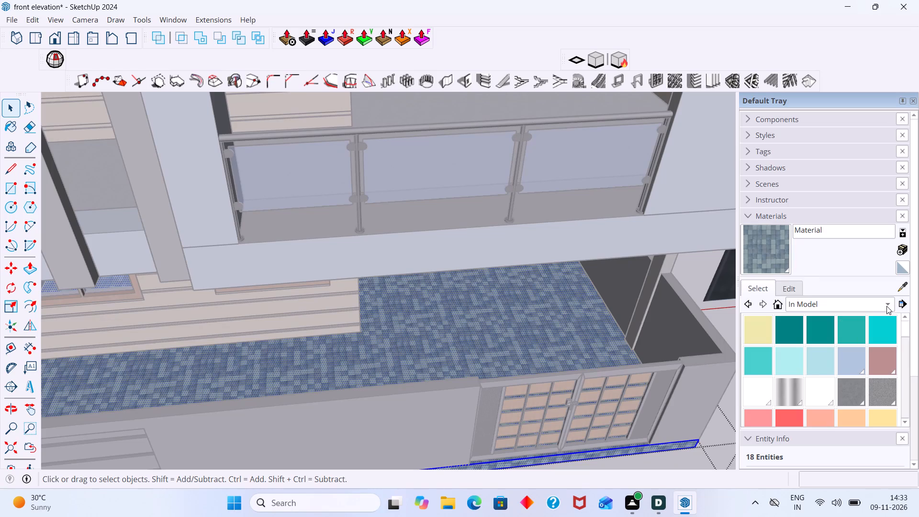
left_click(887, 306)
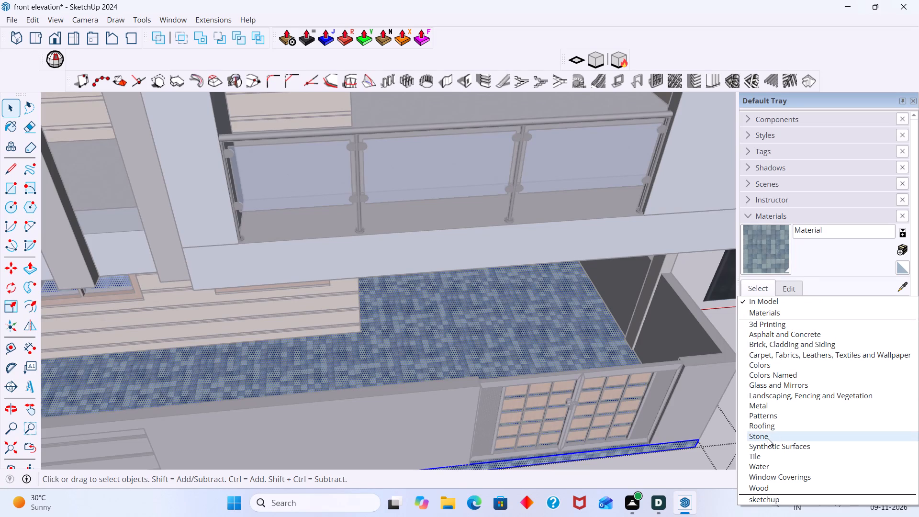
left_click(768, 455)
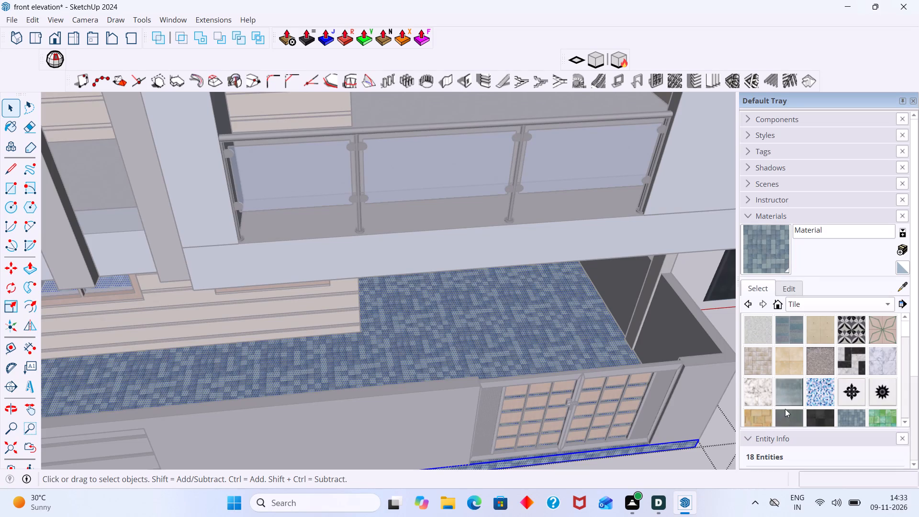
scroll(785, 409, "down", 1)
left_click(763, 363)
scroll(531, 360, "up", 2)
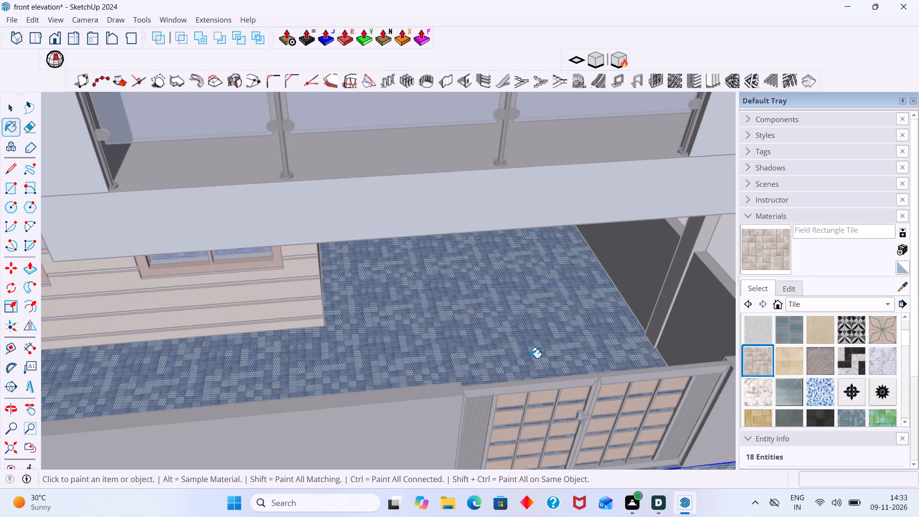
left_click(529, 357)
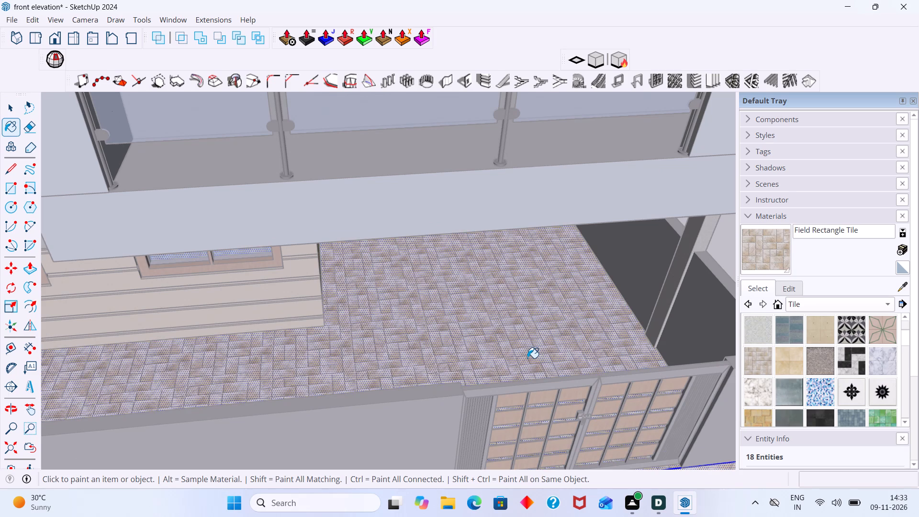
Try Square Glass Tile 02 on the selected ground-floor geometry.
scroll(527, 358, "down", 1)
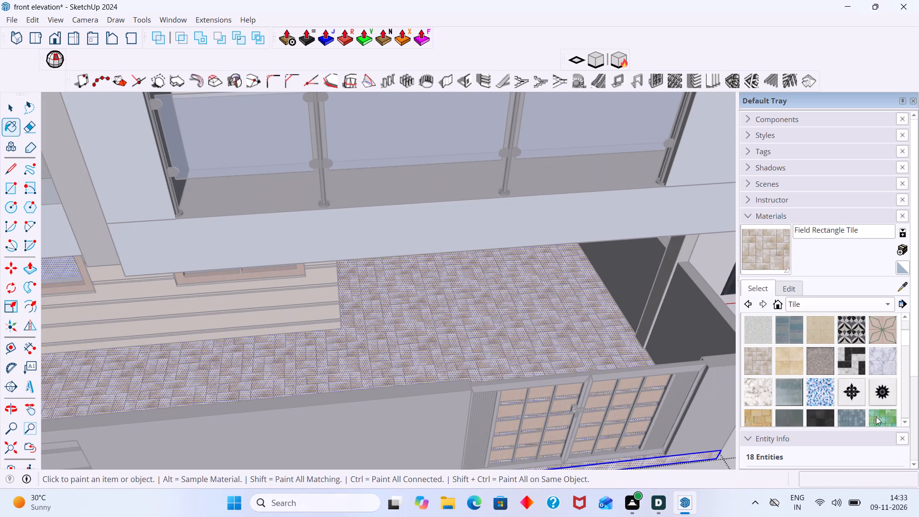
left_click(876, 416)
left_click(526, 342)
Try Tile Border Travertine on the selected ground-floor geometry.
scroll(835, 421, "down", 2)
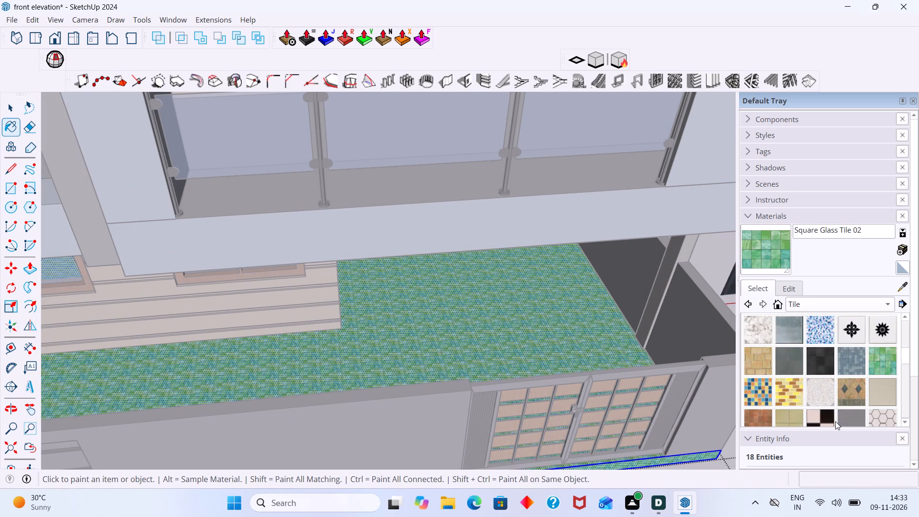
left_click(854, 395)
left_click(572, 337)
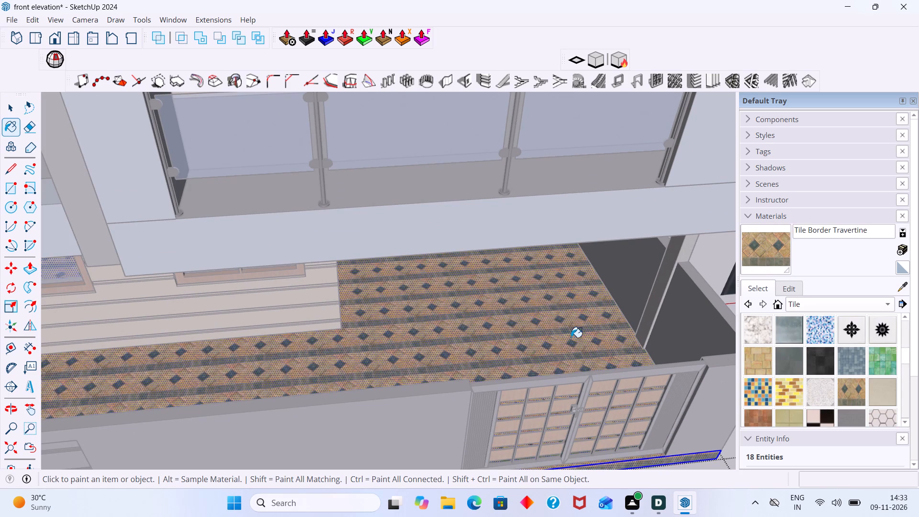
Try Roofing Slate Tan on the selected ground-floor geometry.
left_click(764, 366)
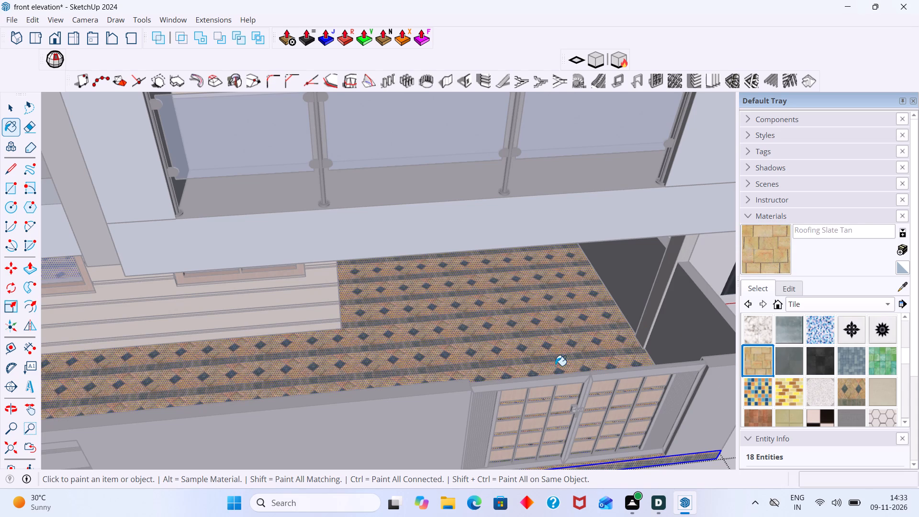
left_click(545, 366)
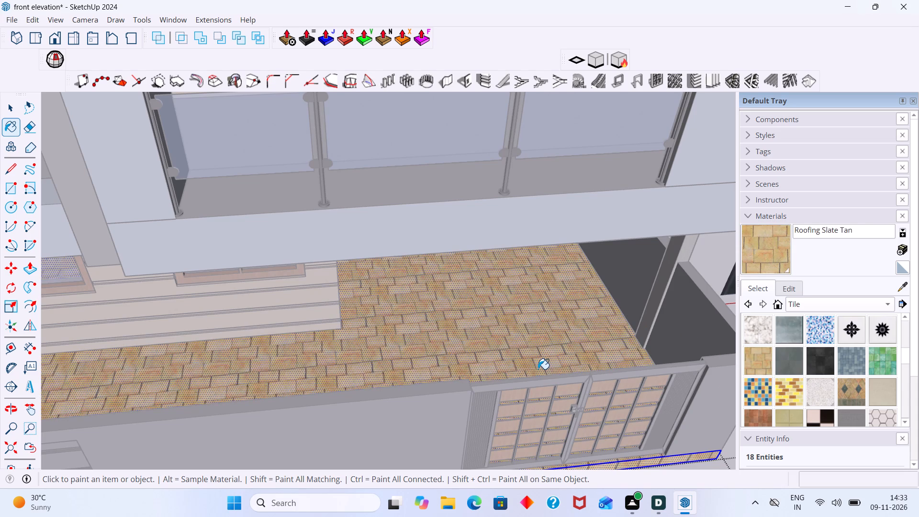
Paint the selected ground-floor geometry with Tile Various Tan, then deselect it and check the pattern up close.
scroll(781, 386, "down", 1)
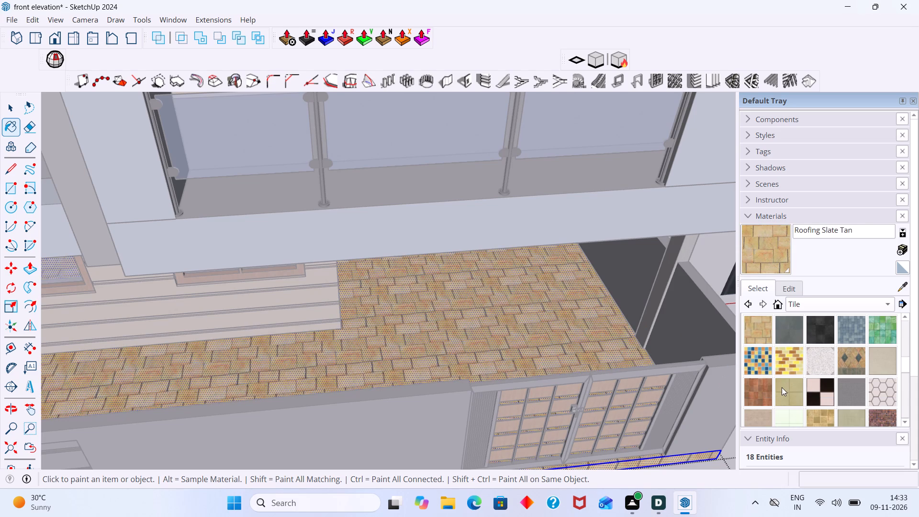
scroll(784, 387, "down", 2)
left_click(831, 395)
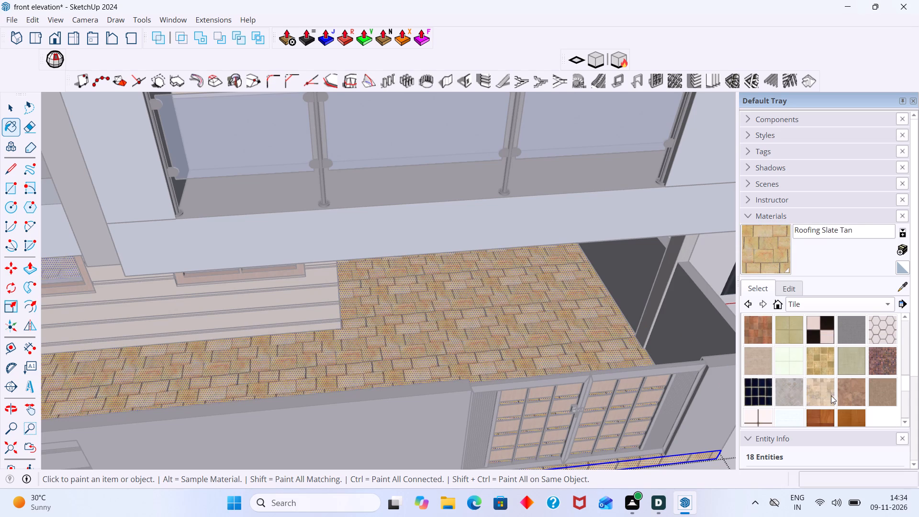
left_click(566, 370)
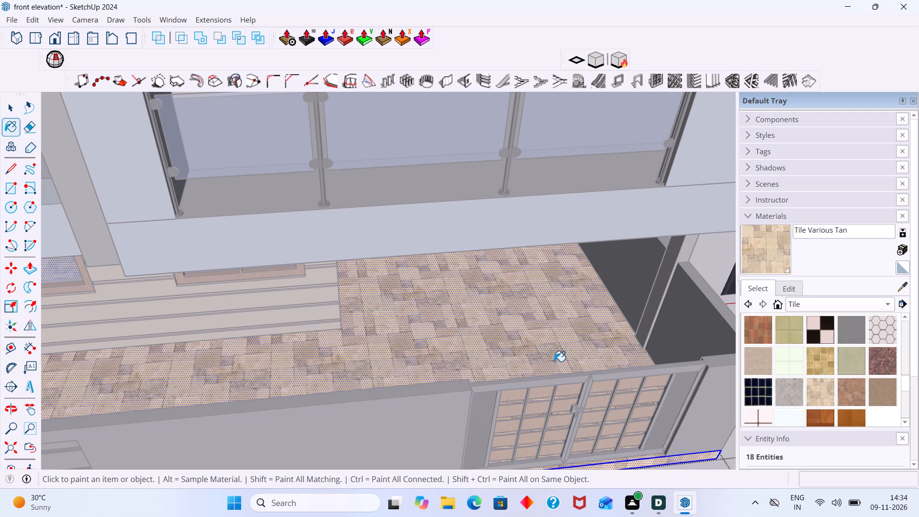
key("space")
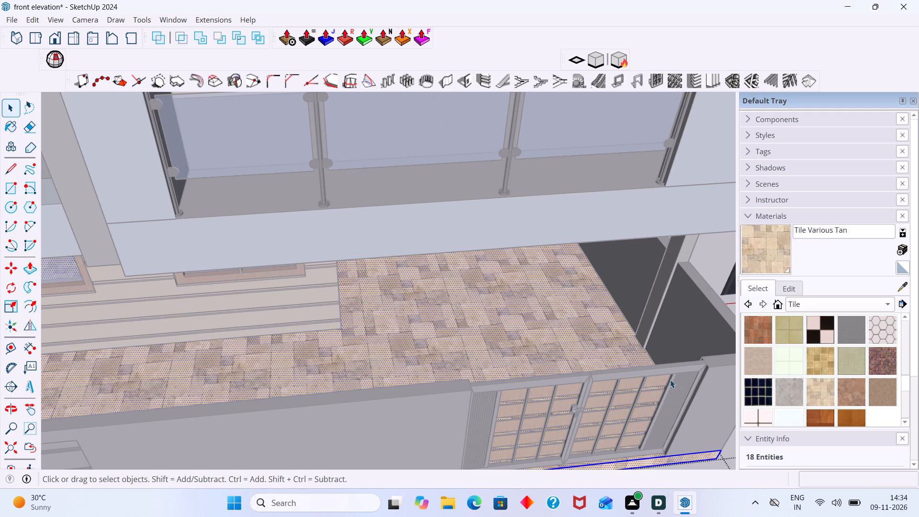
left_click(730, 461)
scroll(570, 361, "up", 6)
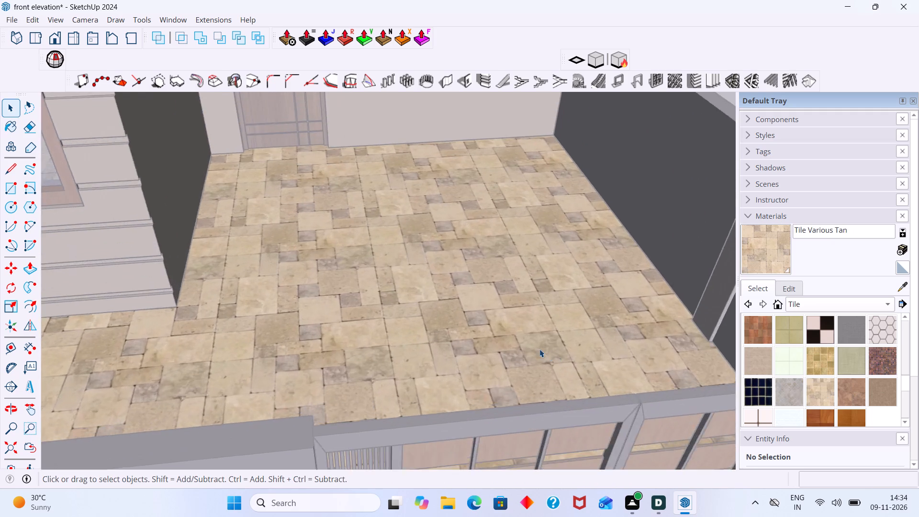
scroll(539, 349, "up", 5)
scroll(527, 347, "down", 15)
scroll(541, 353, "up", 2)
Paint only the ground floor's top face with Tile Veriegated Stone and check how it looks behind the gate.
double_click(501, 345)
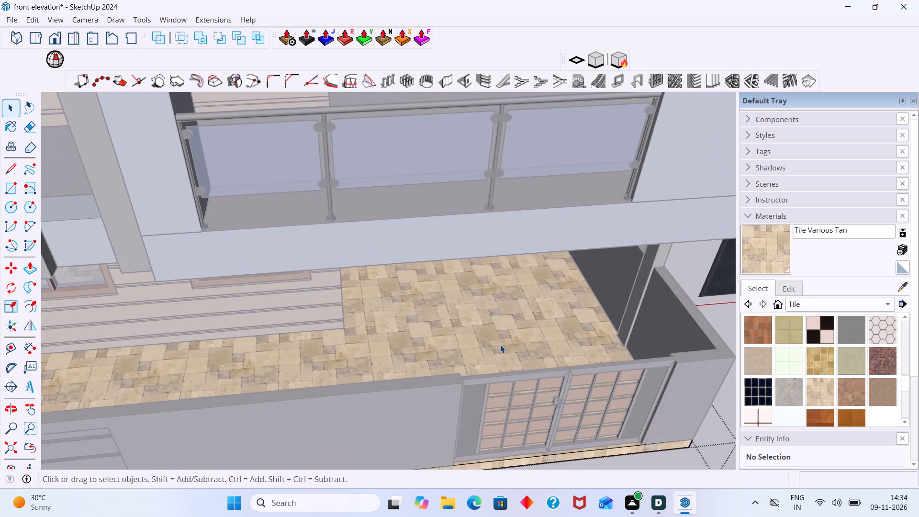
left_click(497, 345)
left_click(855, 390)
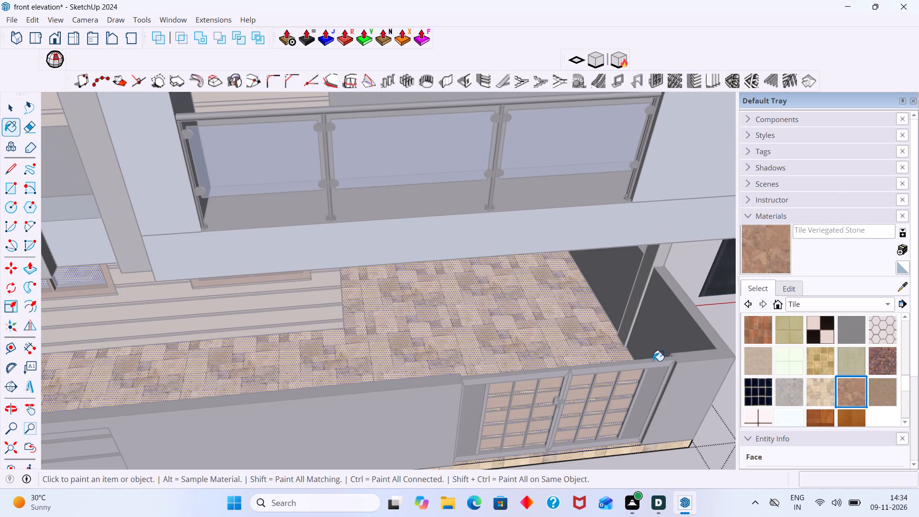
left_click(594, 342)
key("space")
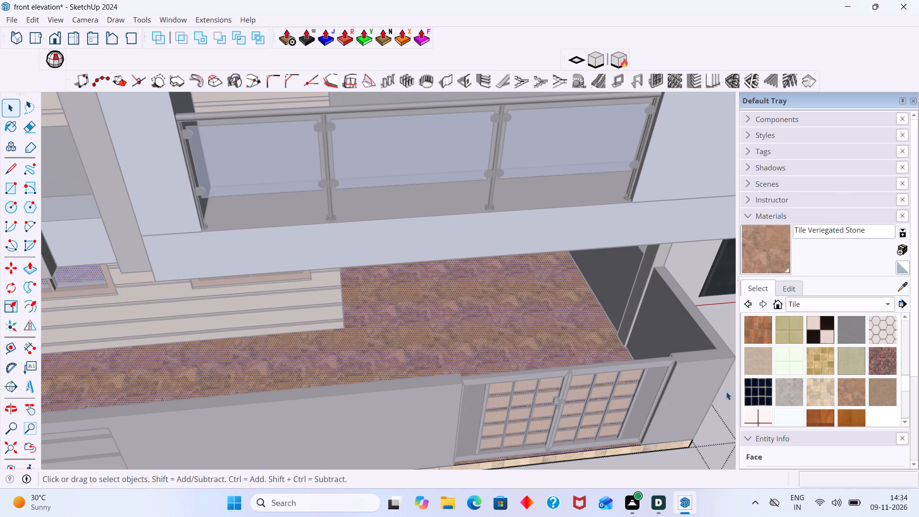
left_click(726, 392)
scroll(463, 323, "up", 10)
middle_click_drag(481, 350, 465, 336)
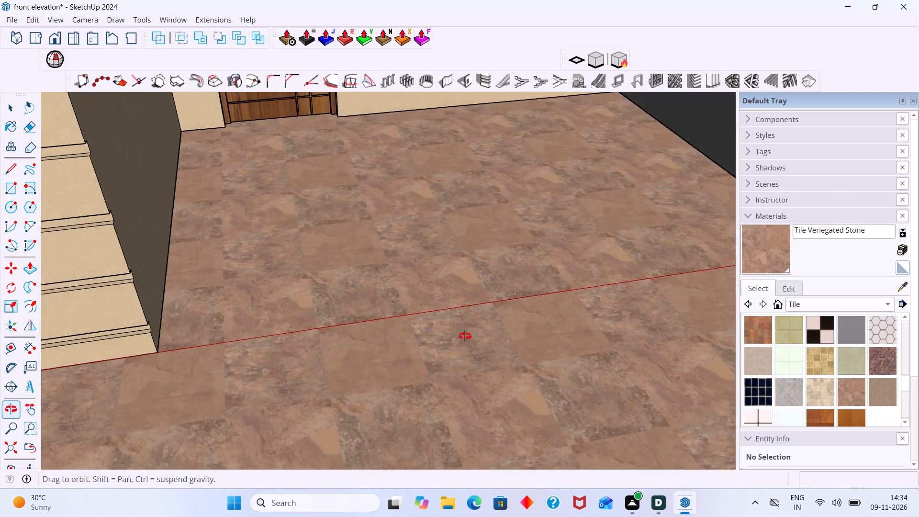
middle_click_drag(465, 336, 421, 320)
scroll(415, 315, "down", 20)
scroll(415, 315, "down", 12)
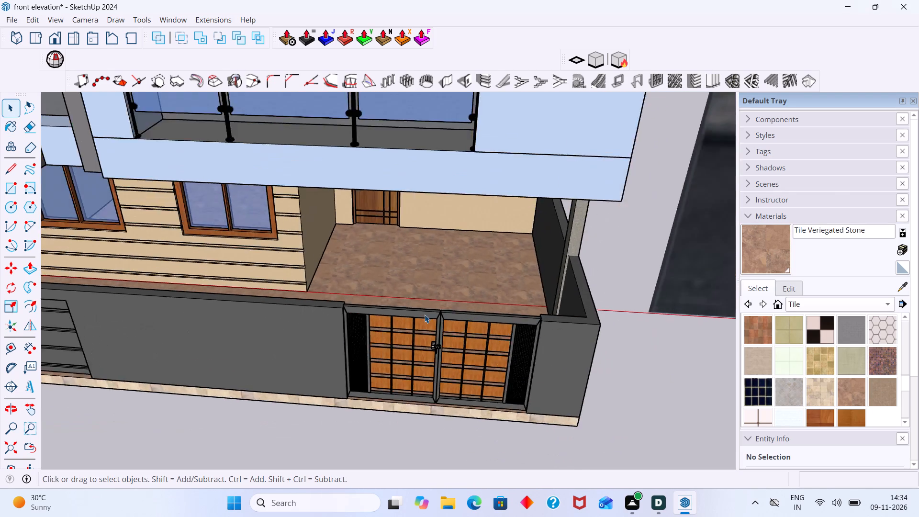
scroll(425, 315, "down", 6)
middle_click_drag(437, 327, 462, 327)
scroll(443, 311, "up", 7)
Select all of the ground-floor group's geometry and paint it with Square Glass Tile 01.
left_click(413, 287)
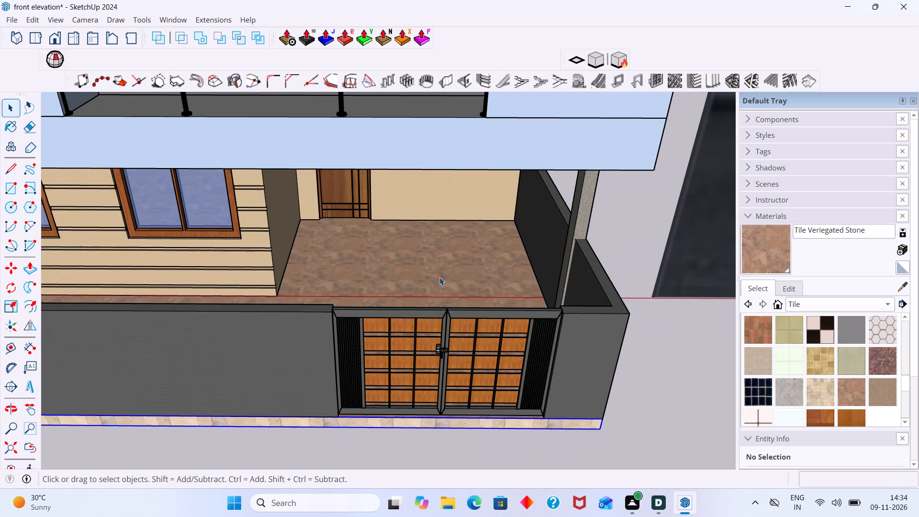
left_click(439, 277)
left_click(449, 280)
scroll(465, 280, "up", 2)
left_click(459, 284)
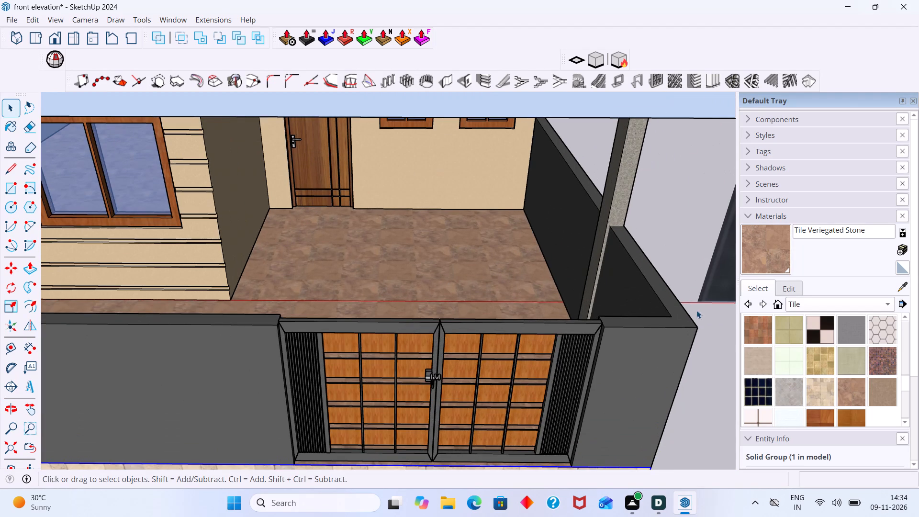
scroll(873, 384, "up", 2)
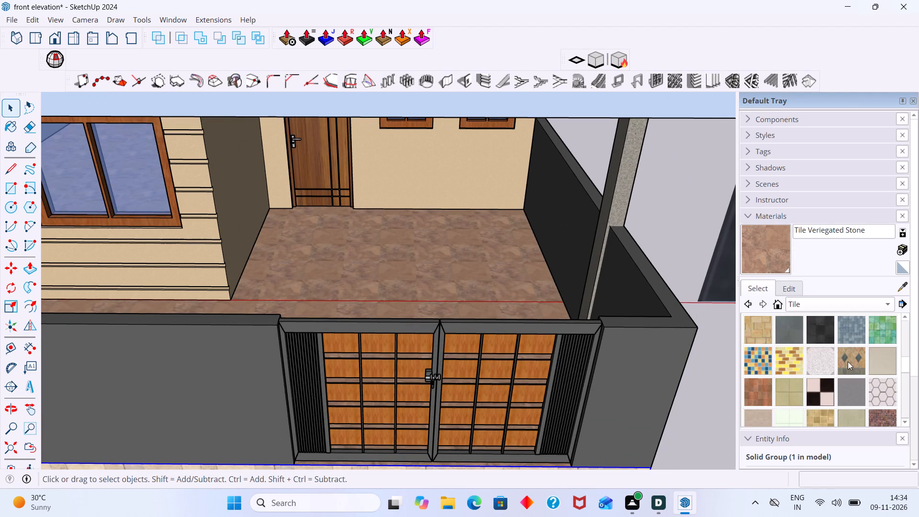
scroll(848, 359, "up", 1)
left_click(848, 358)
left_click(450, 272)
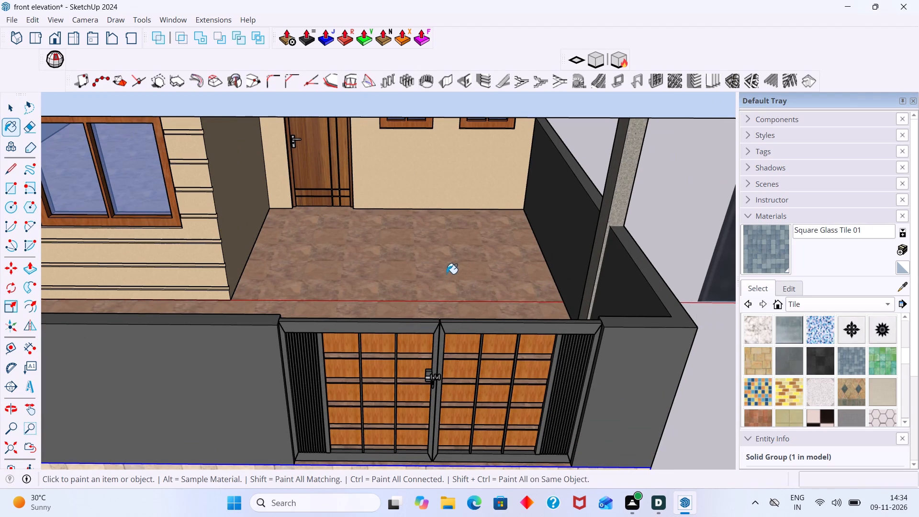
key("space")
triple_click(443, 281)
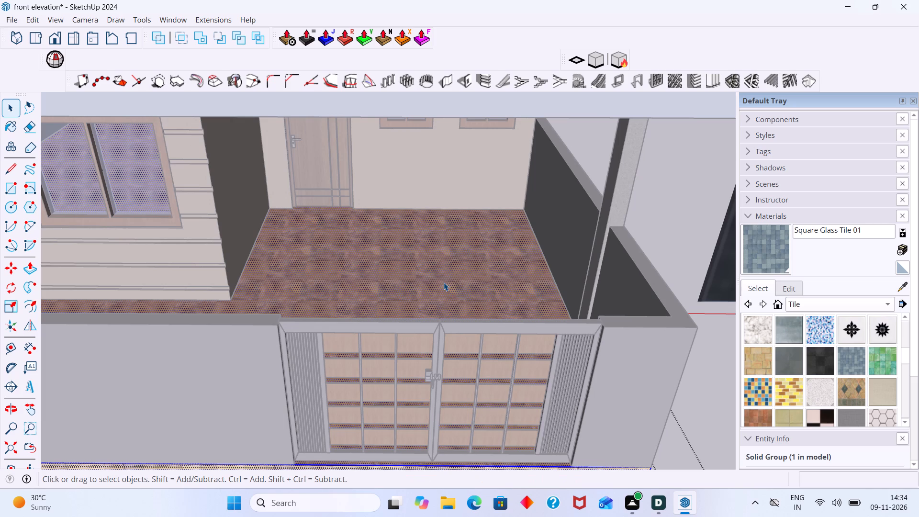
left_click(845, 353)
left_click(469, 290)
key("space")
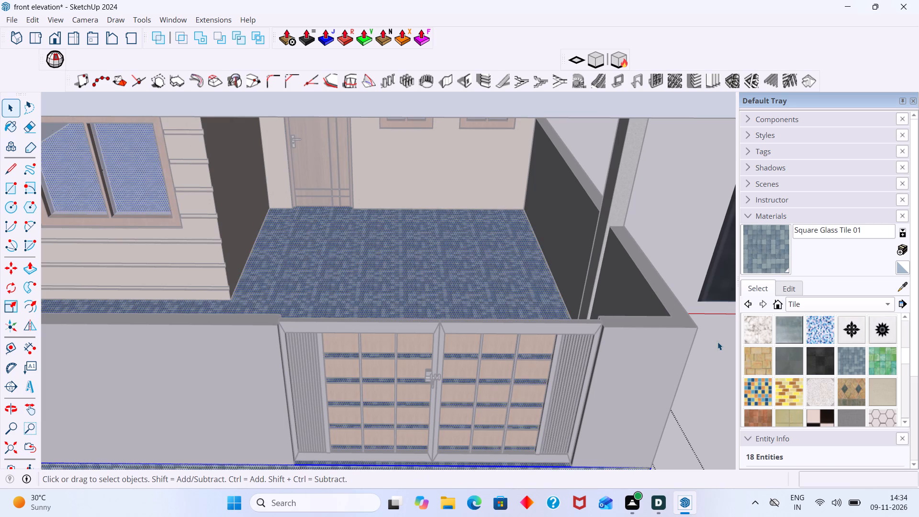
Examine the Square Glass Tile 01 pattern on the ground floor, both close up and from above the balcony.
left_click(717, 344)
scroll(464, 279, "up", 3)
middle_click_drag(431, 287, 436, 361)
scroll(418, 333, "up", 1)
left_click(406, 344)
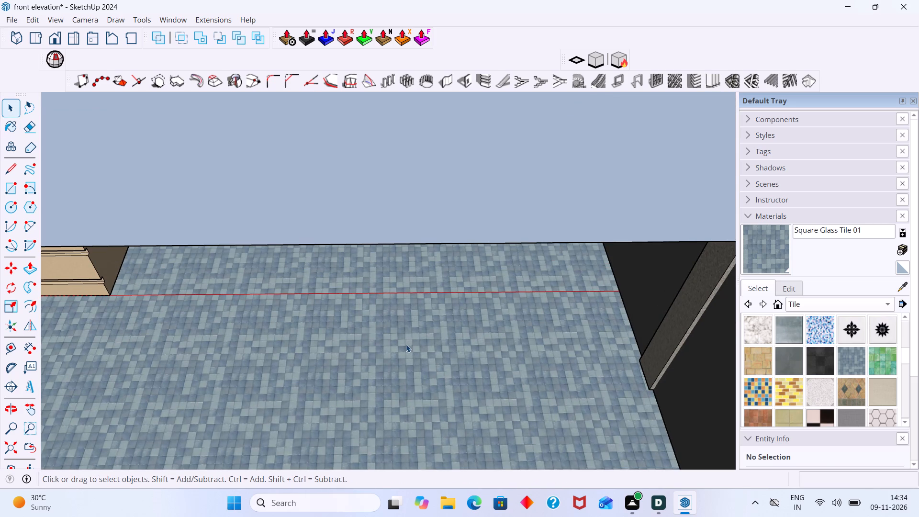
scroll(410, 339, "down", 11)
left_click(589, 380)
scroll(458, 356, "up", 1)
middle_click_drag(439, 348, 422, 324)
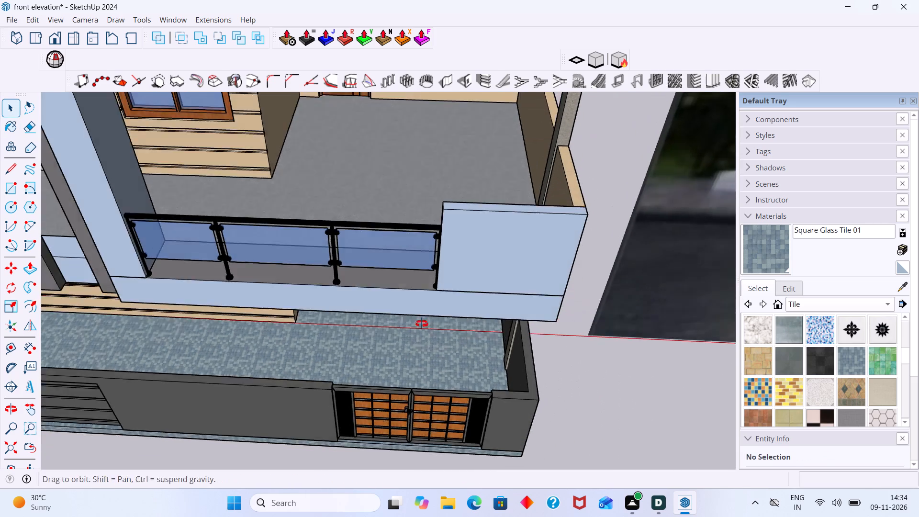
middle_click_drag(422, 324, 421, 321)
scroll(417, 335, "up", 7)
Start a new material from Square Glass Tile 01 on the ground floor's top face, with unlocked proportions and a texture width of 10'.
triple_click(406, 367)
left_click(403, 375)
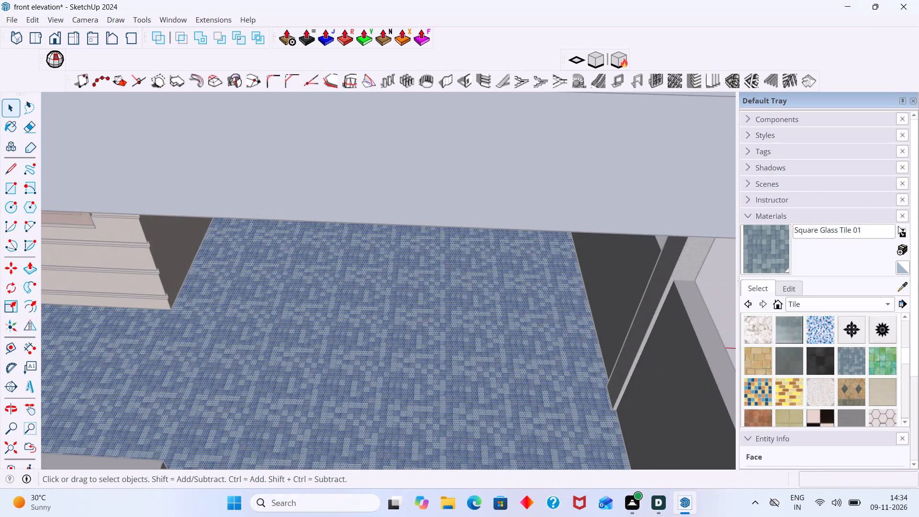
left_click(900, 252)
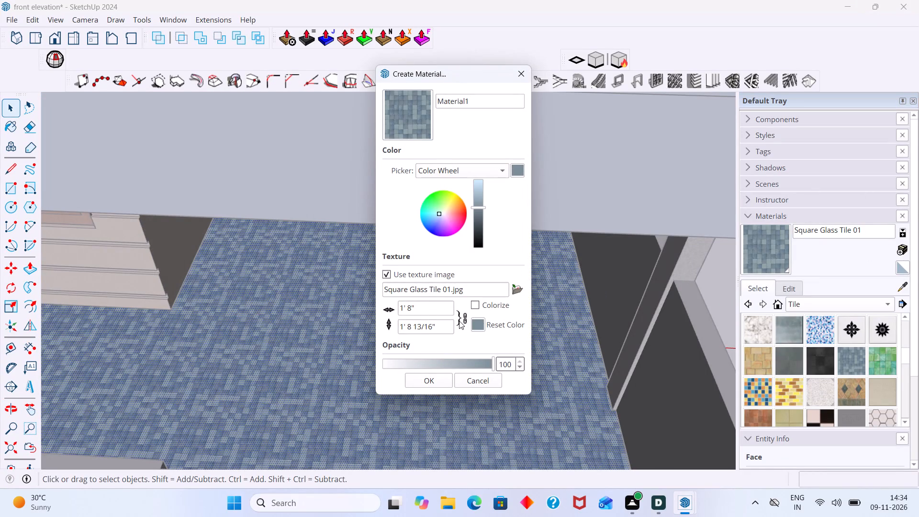
left_click(464, 320)
left_click(423, 311)
key("BackSpace")
key("BackSpace")
key("BackSpace")
key("BackSpace")
key("BackSpace")
key("BackSpace")
key("BackSpace")
key("BackSpace")
key("BackSpace")
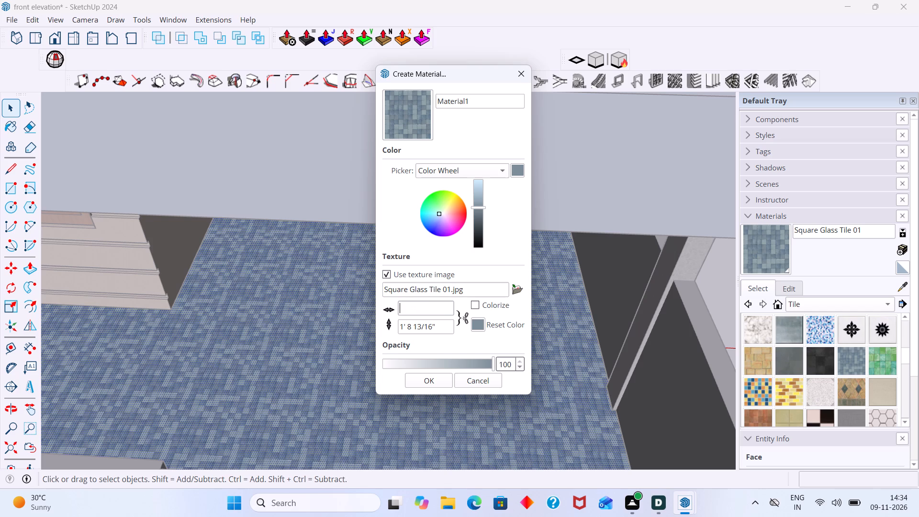
type("10'")
Set the texture height to 10', create the new tile material, and deselect the ground-floor face.
left_click(438, 330)
key("BackSpace")
key("BackSpace")
key("BackSpace")
key("BackSpace")
key("BackSpace")
key("BackSpace")
key("BackSpace")
key("BackSpace")
key("BackSpace")
key("BackSpace")
key("BackSpace")
key("BackSpace")
key("BackSpace")
key("BackSpace")
key("BackSpace")
key("BackSpace")
type("10'")
left_click(443, 383)
left_click(439, 384)
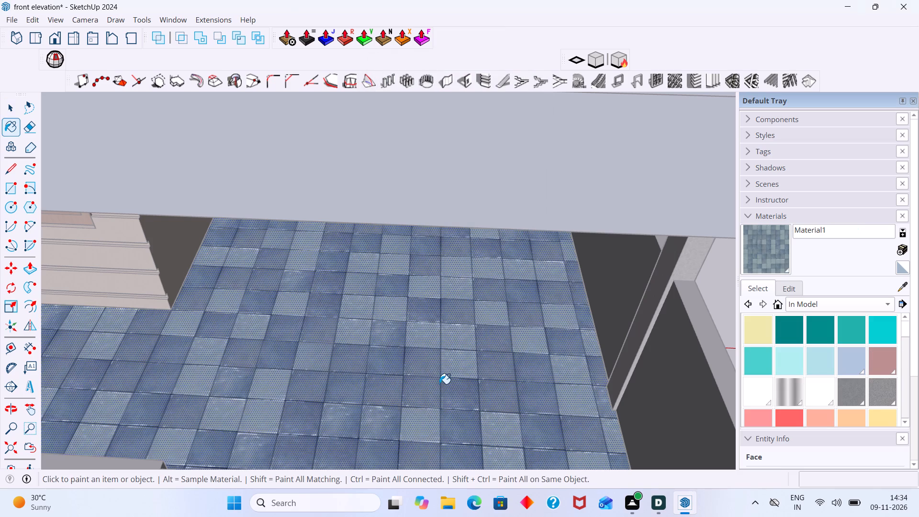
key("space")
scroll(447, 387, "down", 10)
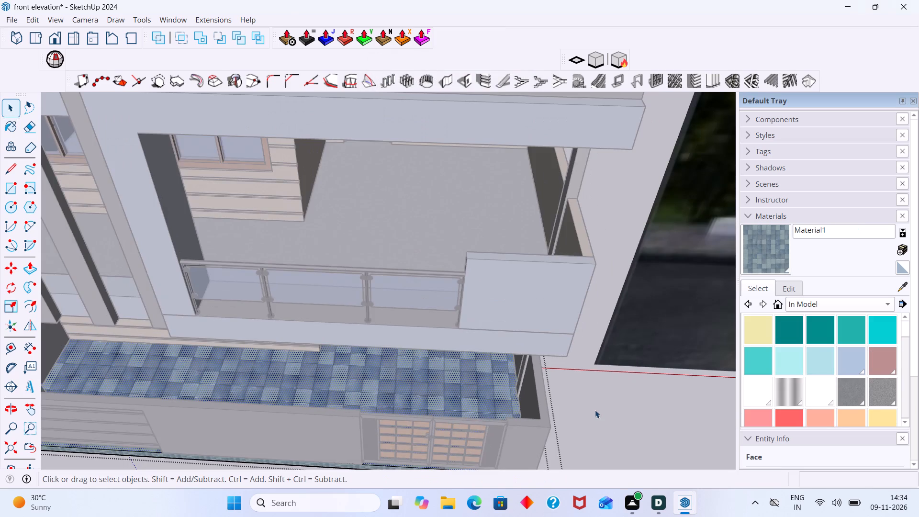
left_click(595, 410)
Examine the enlarged floor tiles up close, inspect the balcony floor, and compare the whole house with the reference image.
middle_click_drag(487, 404, 497, 368)
scroll(317, 376, "up", 14)
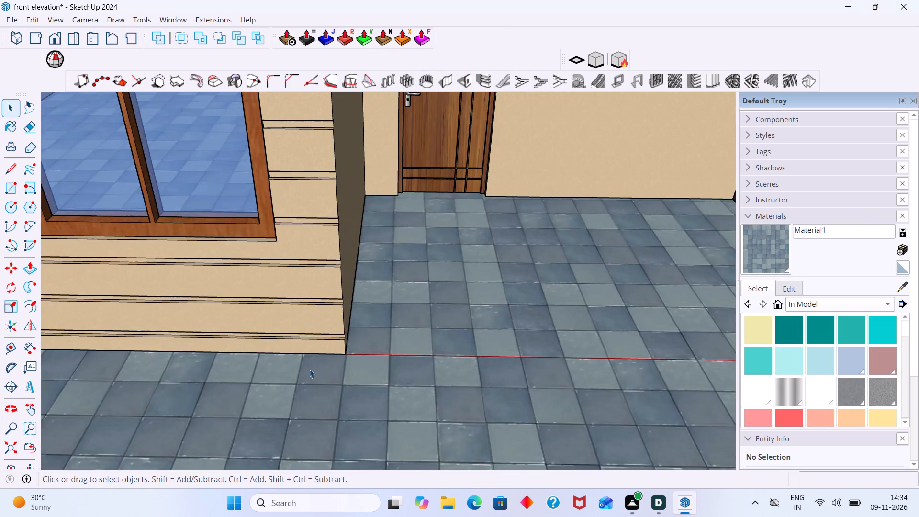
scroll(388, 378, "down", 20)
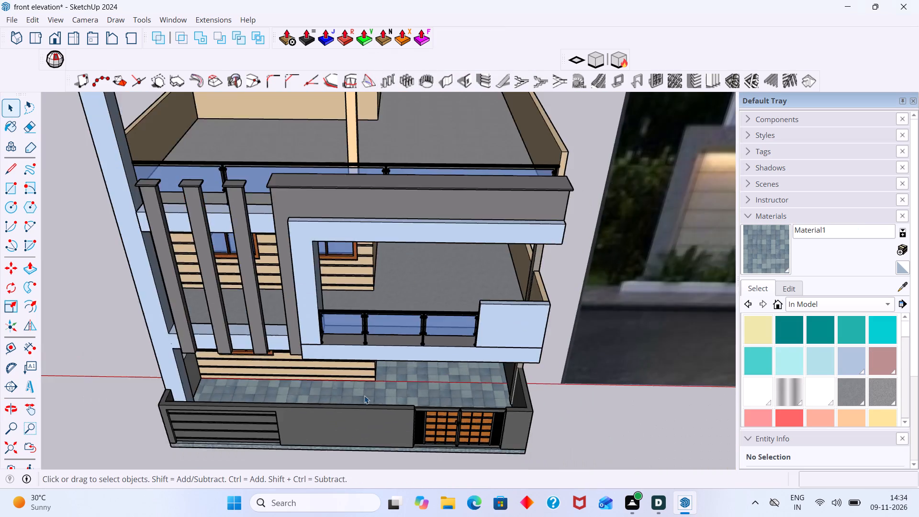
scroll(364, 395, "down", 3)
middle_click_drag(378, 399, 417, 370)
scroll(424, 274, "up", 10)
middle_click_drag(415, 287, 410, 287)
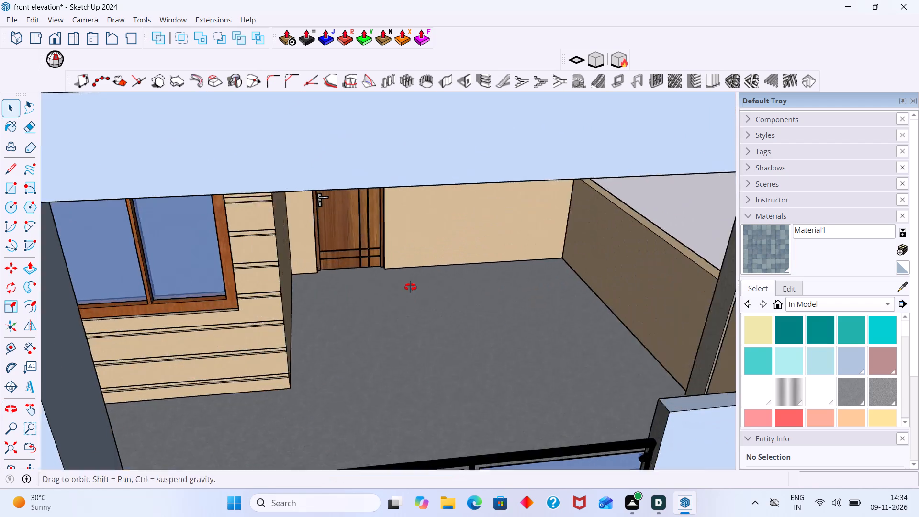
middle_click_drag(410, 287, 339, 323)
scroll(321, 379, "down", 11)
middle_click_drag(314, 409, 345, 368)
scroll(346, 366, "down", 11)
middle_click_drag(454, 350, 492, 342)
scroll(379, 358, "up", 5)
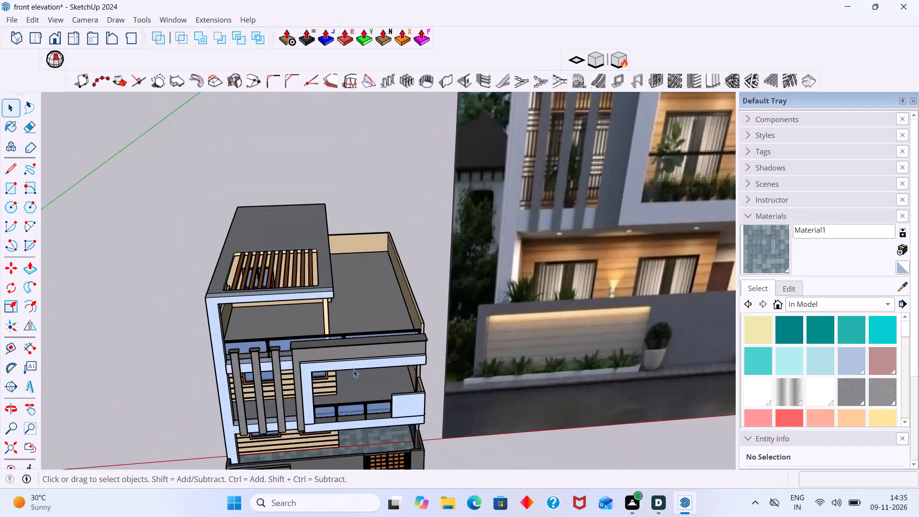
scroll(353, 369, "up", 4)
scroll(358, 392, "down", 4)
middle_click_drag(358, 393, 330, 345, "shift")
scroll(330, 345, "down", 3)
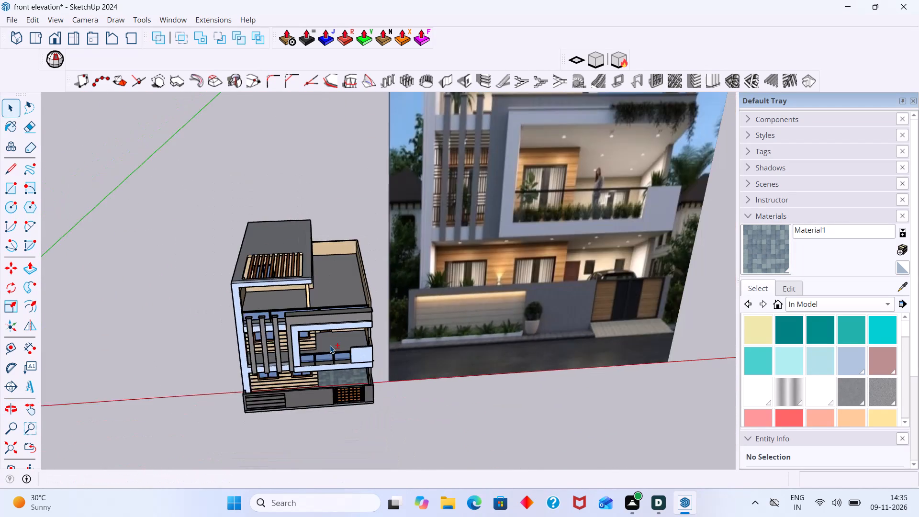
scroll(330, 345, "down", 3)
middle_click_drag(332, 347, 285, 349)
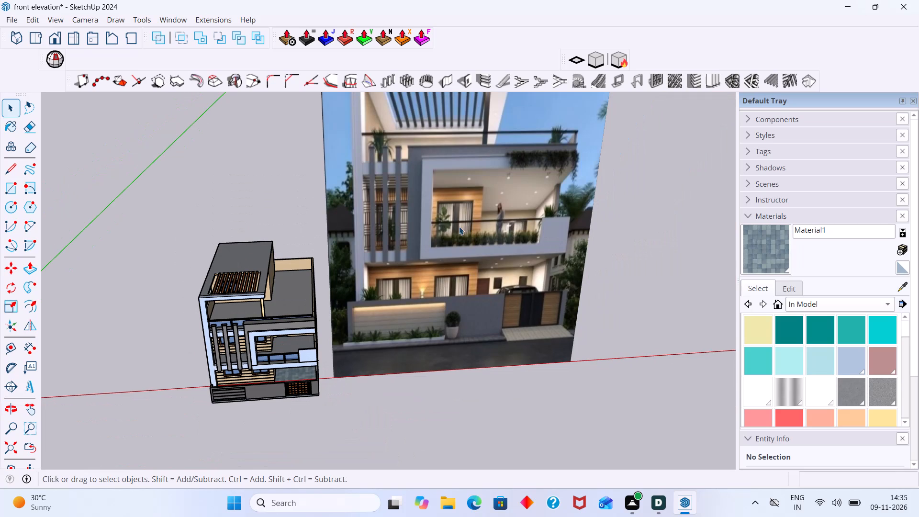
Search the 3D Warehouse for plants.
left_click(176, 18)
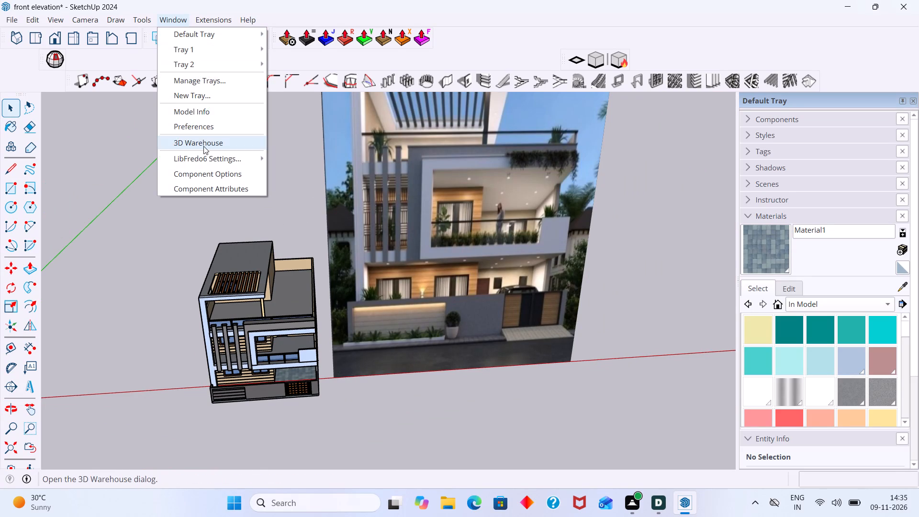
left_click(203, 146)
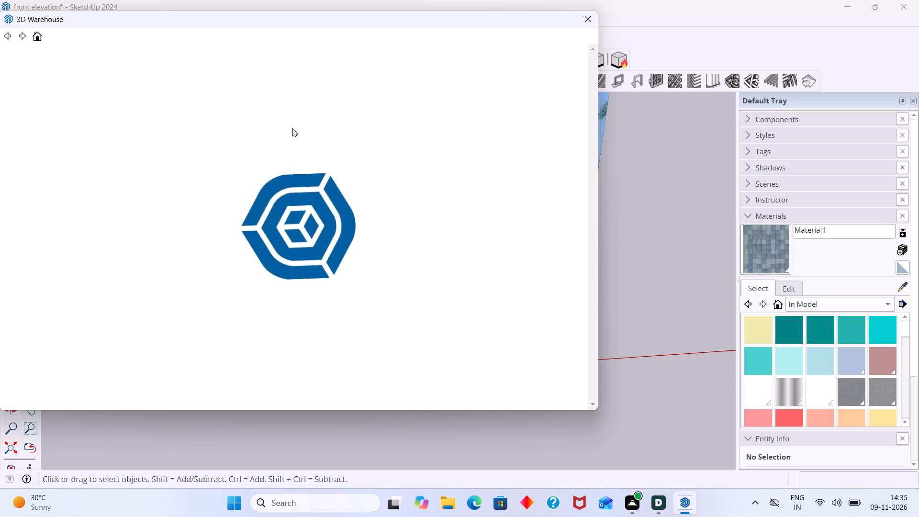
left_click(257, 62)
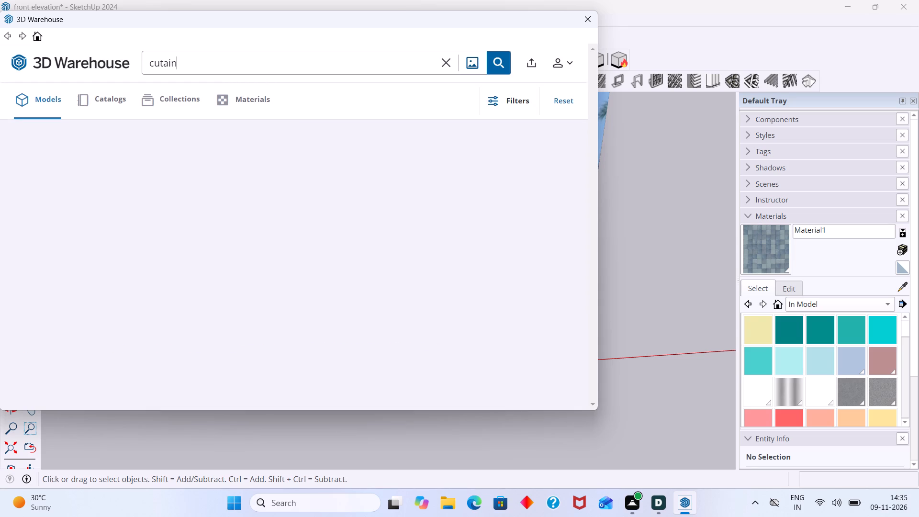
key("BackSpace")
key("BackSpace")
key("BackSpace")
key("BackSpace")
key("BackSpace")
key("BackSpace")
key("BackSpace")
key("BackSpace")
key("BackSpace")
key("BackSpace")
key("BackSpace")
key("BackSpace")
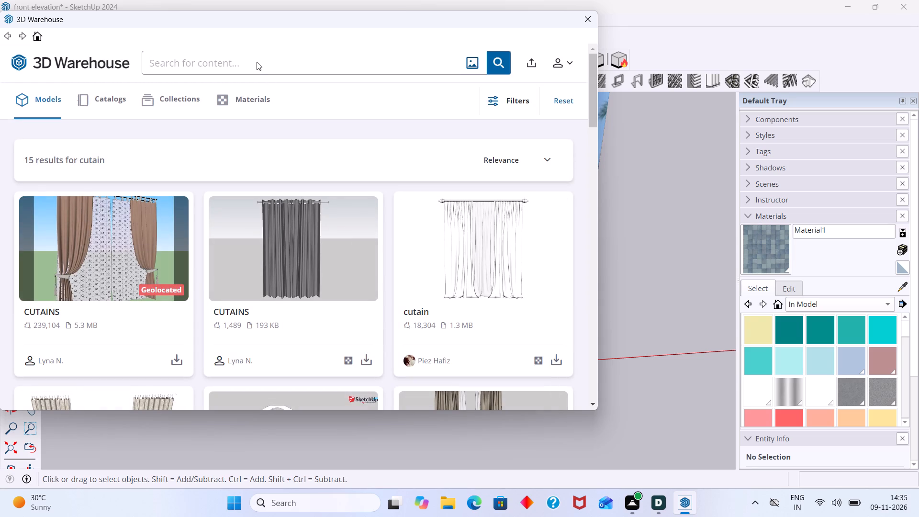
type("pla")
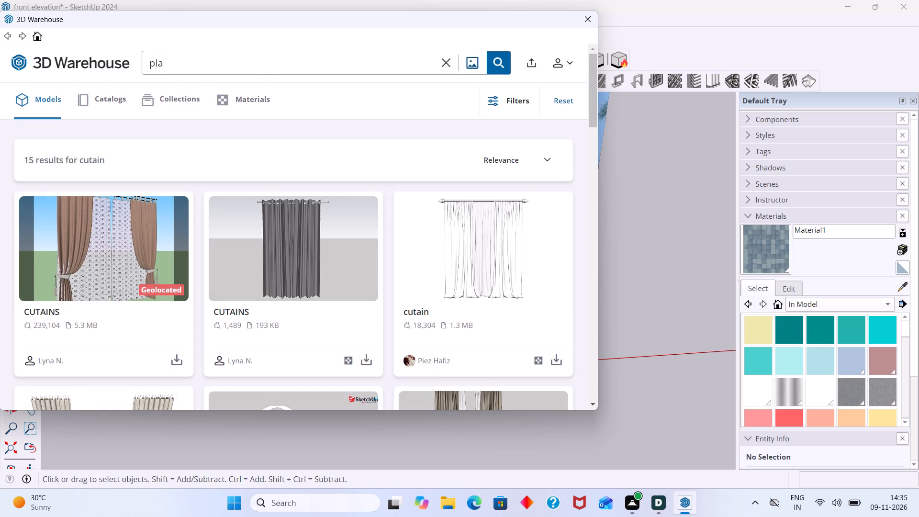
type("nts")
key("Return")
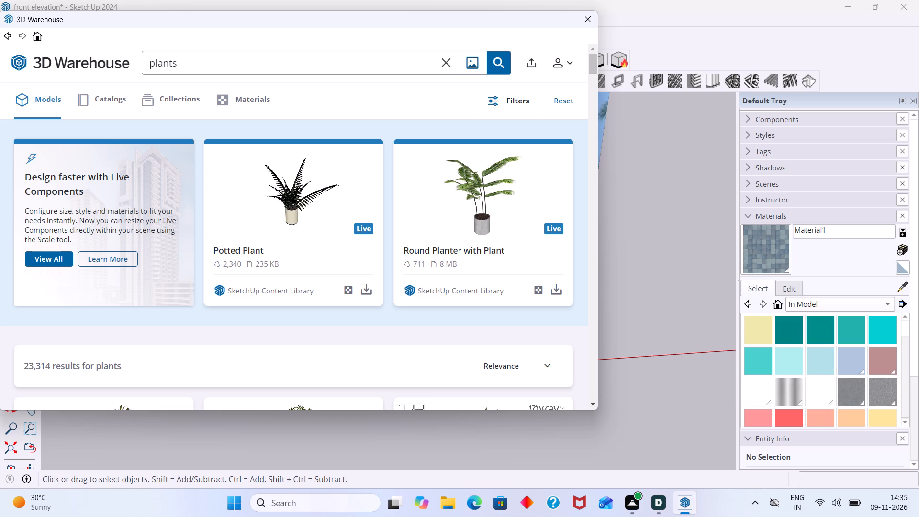
Browse the plant models and load the 1.3 MB palm in a black pot directly into the model.
scroll(433, 209, "down", 4)
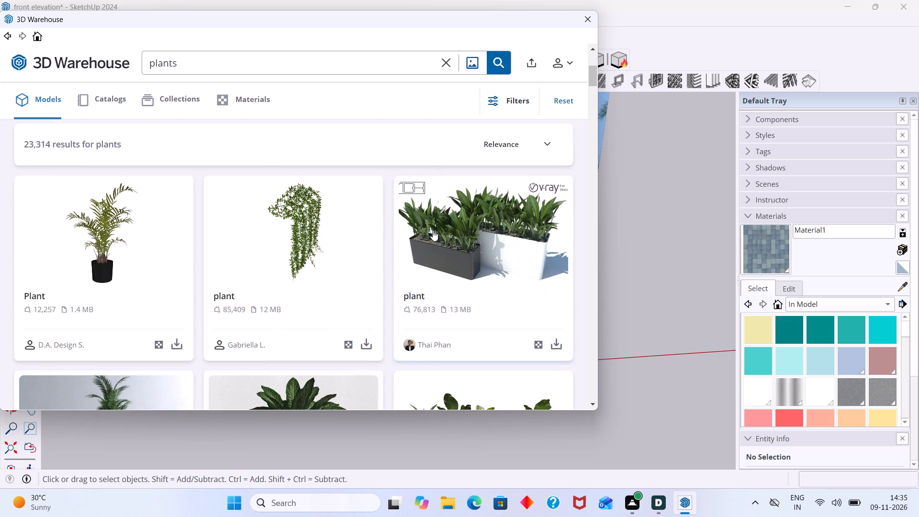
scroll(176, 316, "down", 2)
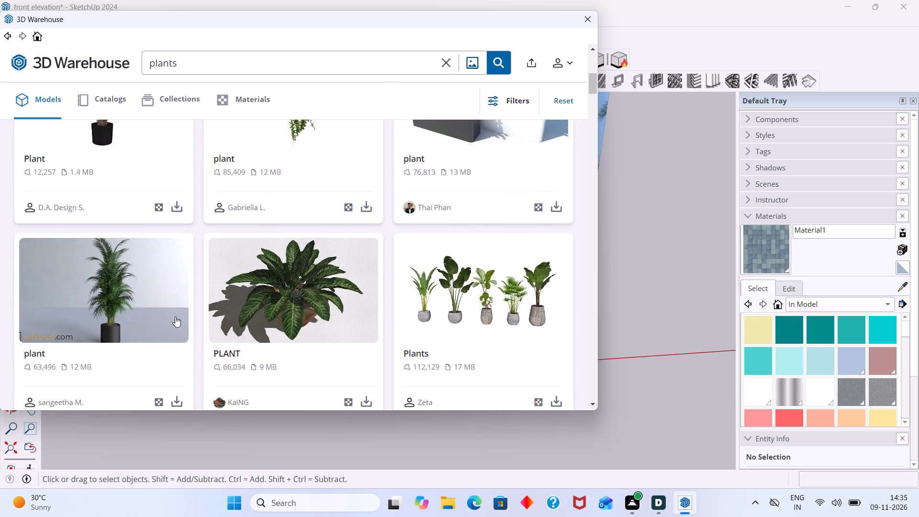
scroll(175, 316, "down", 5)
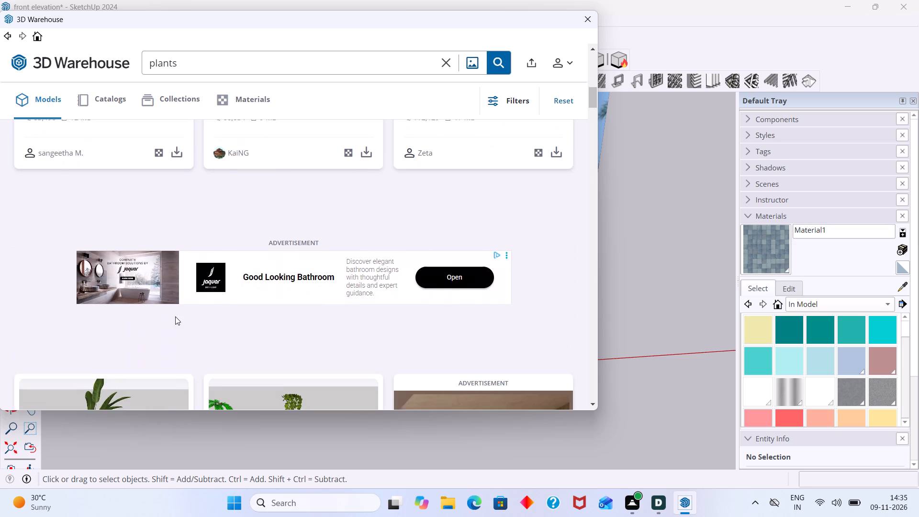
scroll(175, 316, "down", 5)
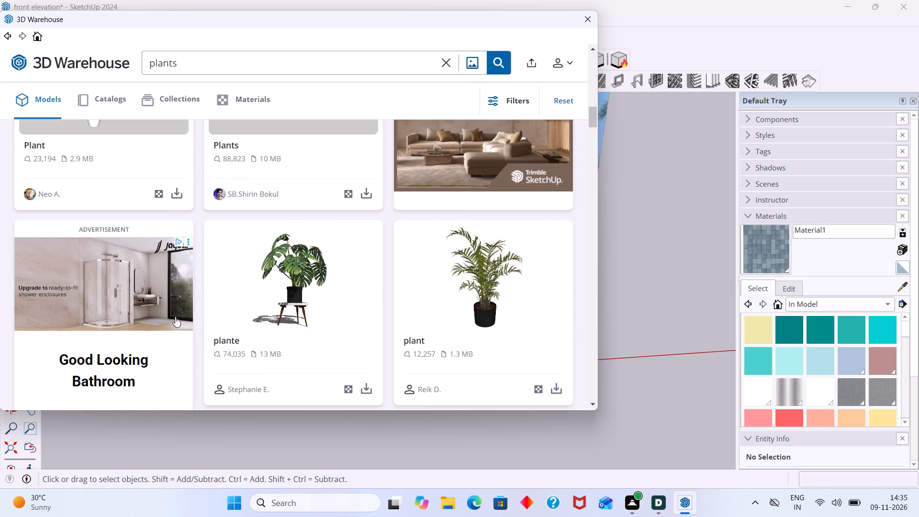
scroll(305, 311, "down", 2)
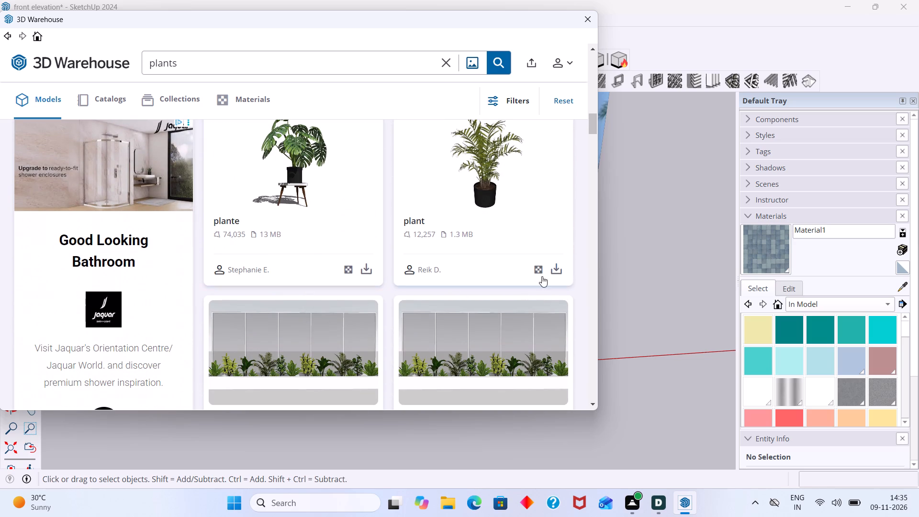
left_click(558, 267)
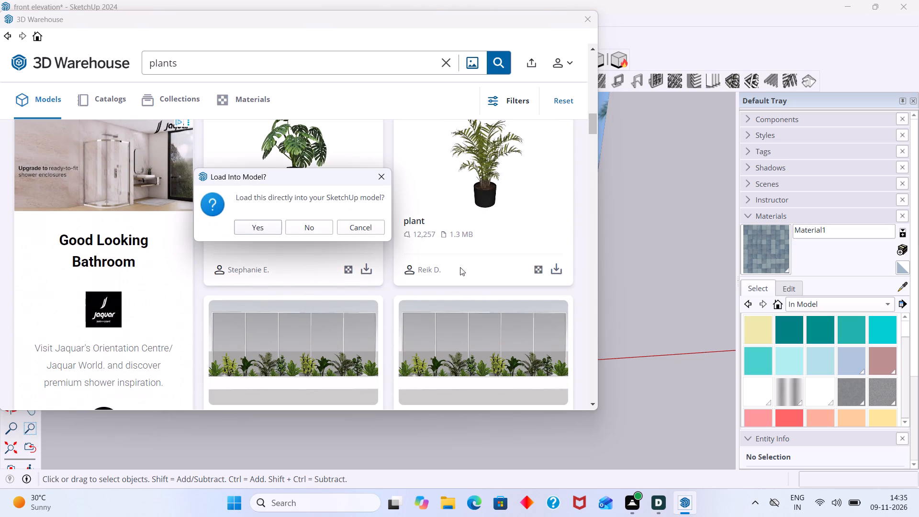
left_click(253, 225)
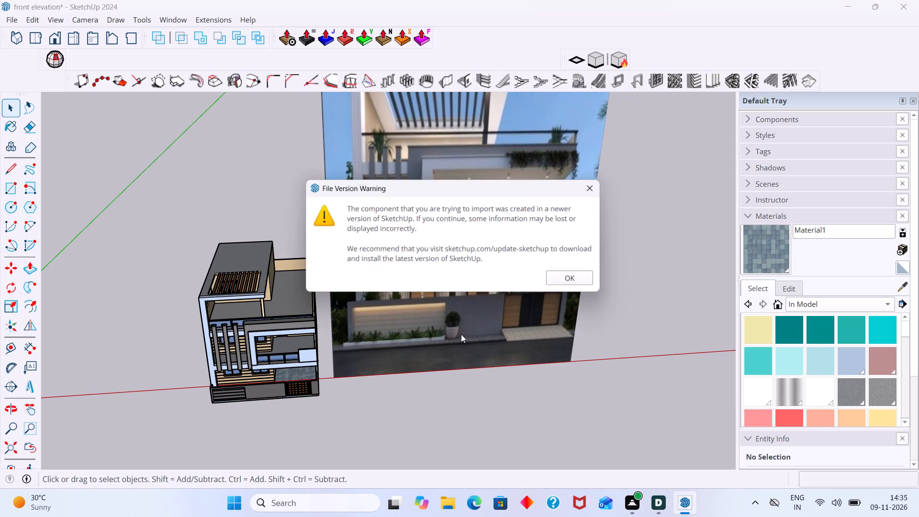
left_click(595, 188)
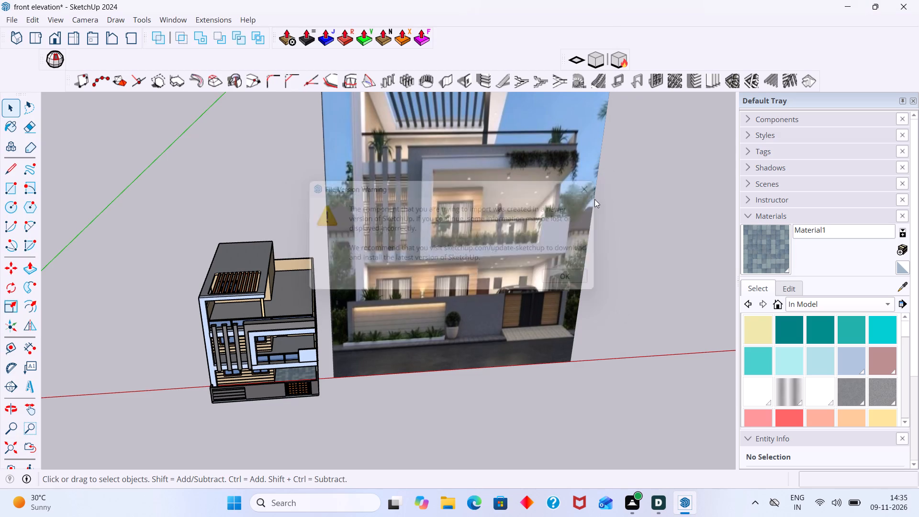
Place the potted palm on the open ground beside the house, in front of the reference image, and leave it deselected.
scroll(603, 347, "up", 5)
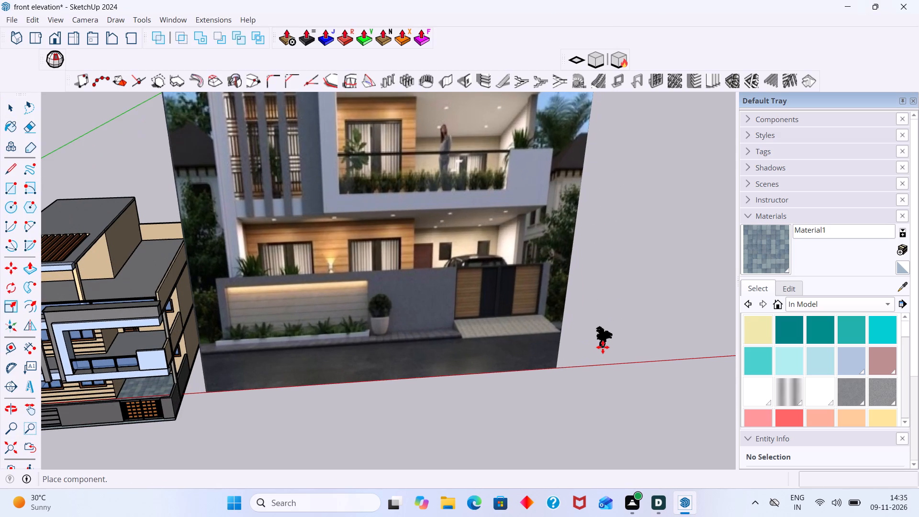
scroll(603, 347, "up", 6)
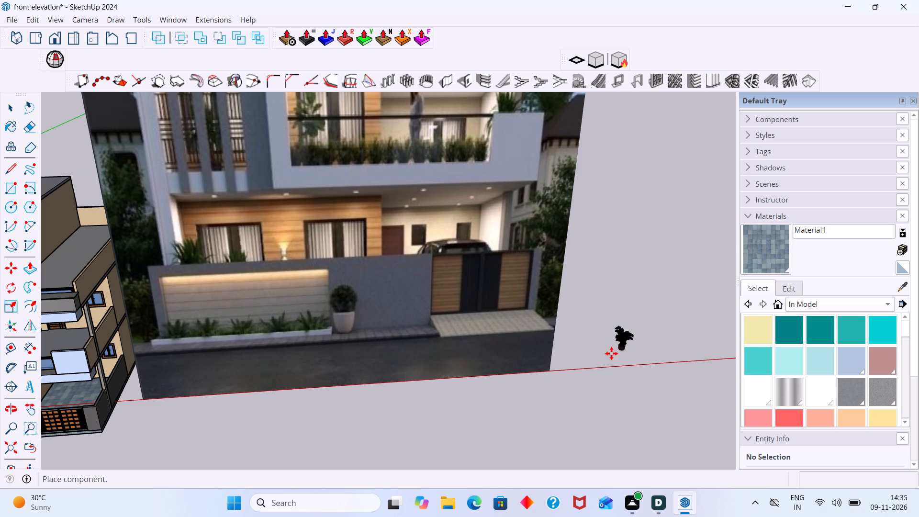
scroll(351, 386, "down", 5)
middle_click_drag(294, 398, 353, 391)
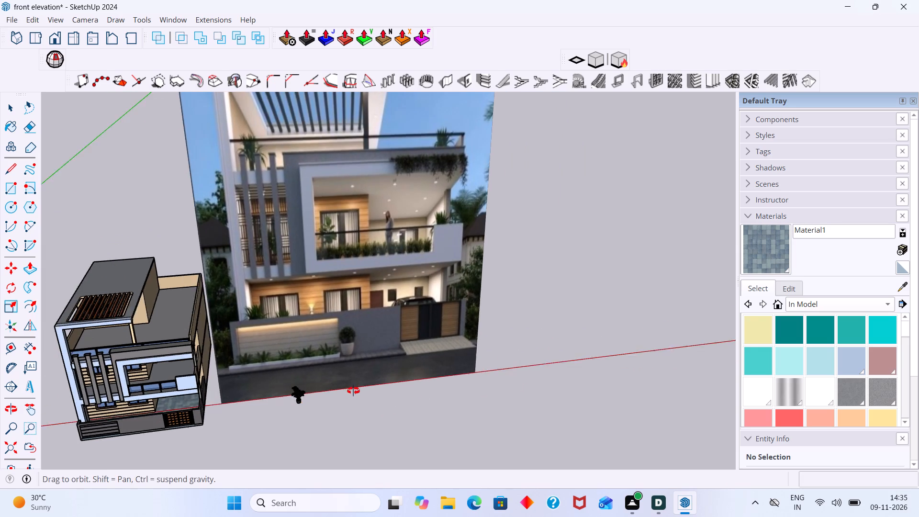
middle_click_drag(353, 391, 356, 390)
scroll(342, 397, "down", 2)
middle_click_drag(317, 419, 421, 385, "shift")
scroll(404, 404, "up", 2)
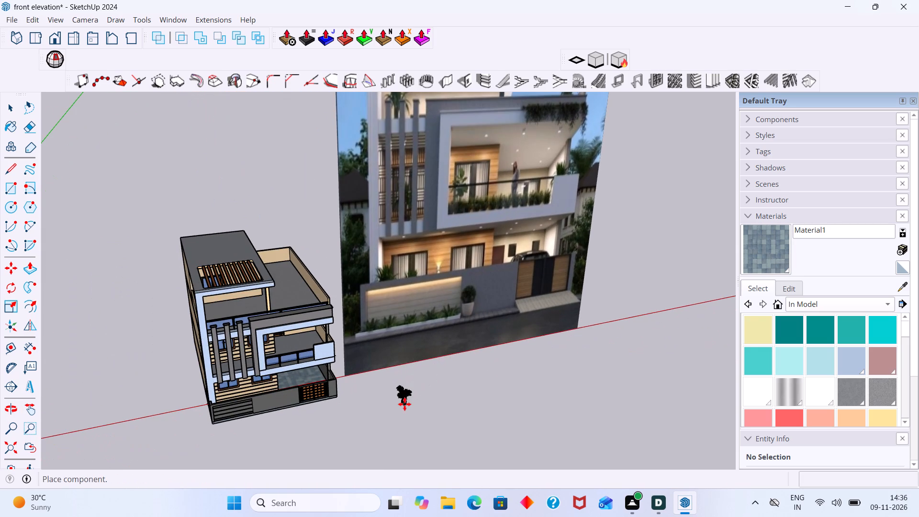
left_click(404, 404)
key("space")
left_click(448, 388)
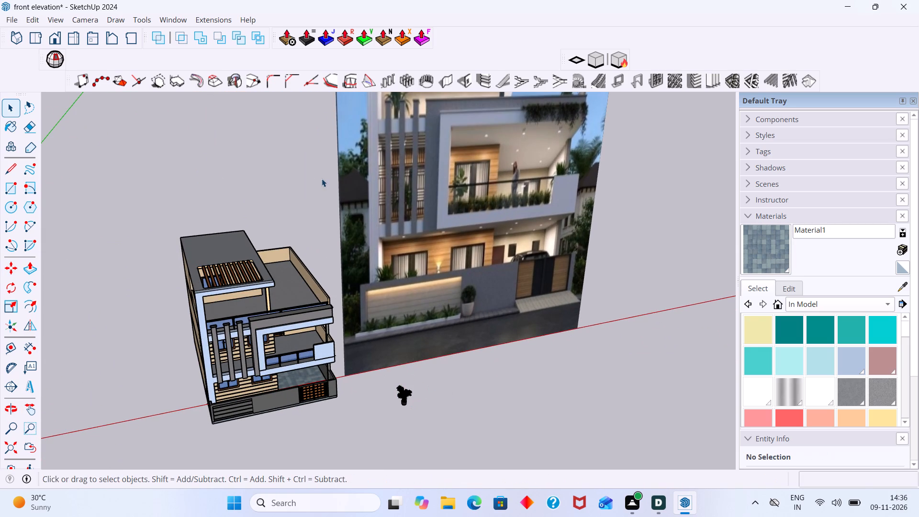
Reopen the 3D Warehouse and search its models for plants.
left_click(180, 19)
left_click(203, 148)
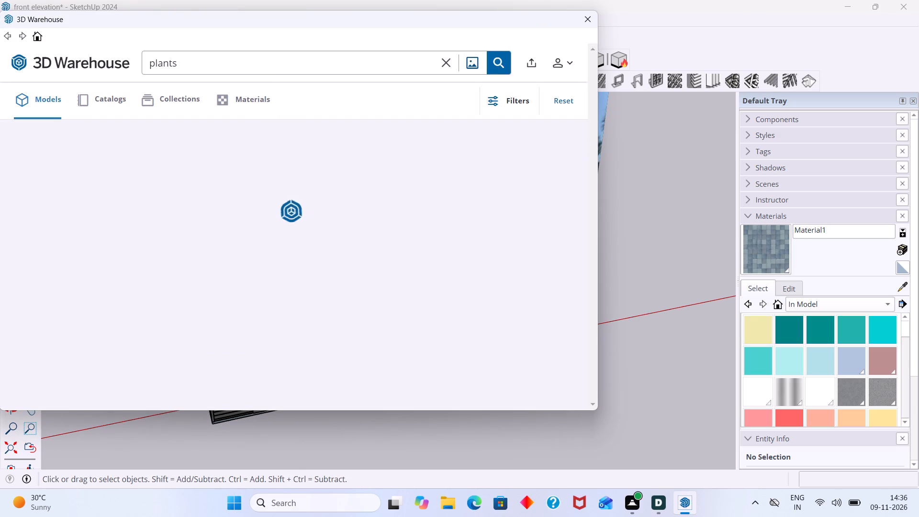
left_click(501, 64)
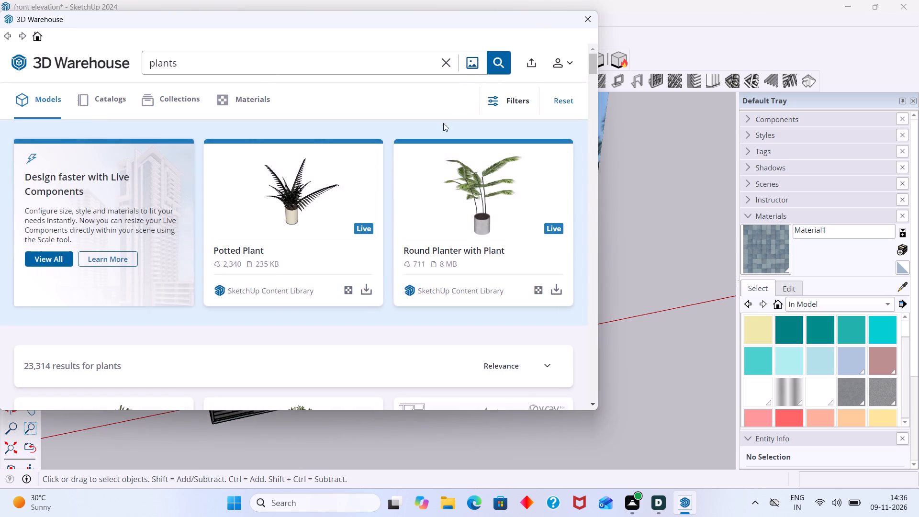
Browse the 3D Warehouse plant models for another potted plant suited to the house.
scroll(429, 199, "down", 11)
scroll(435, 222, "up", 1)
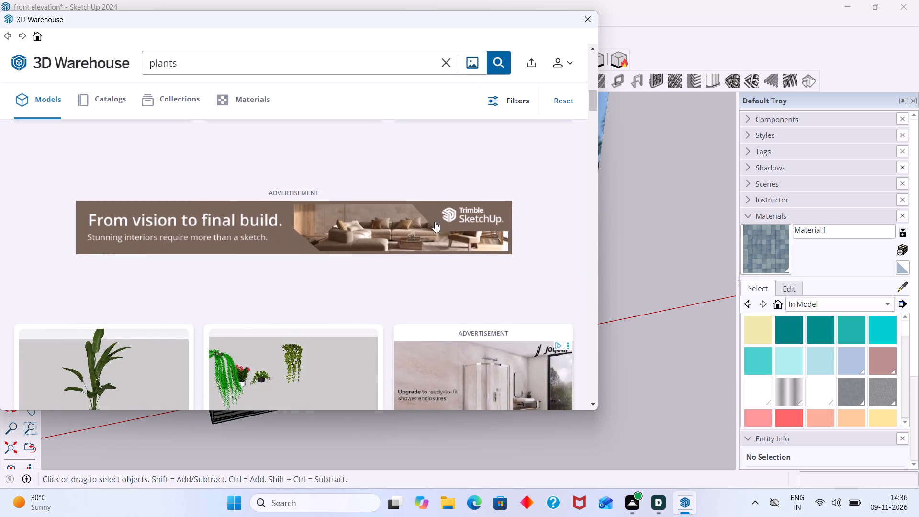
scroll(435, 222, "up", 6)
scroll(435, 223, "down", 3)
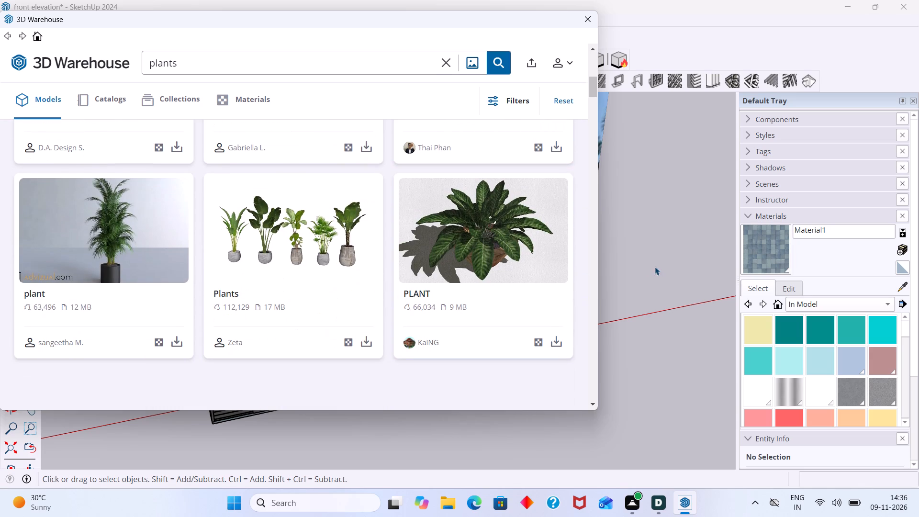
scroll(474, 262, "down", 9)
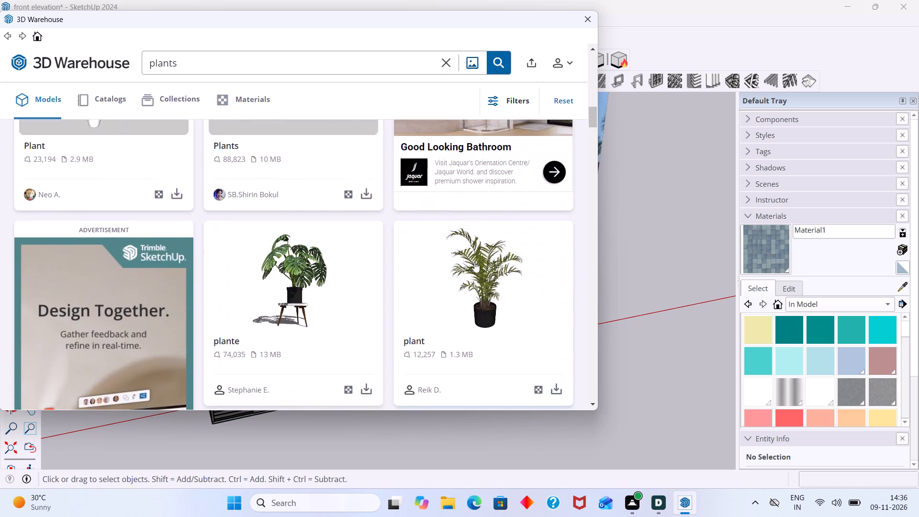
scroll(474, 262, "down", 10)
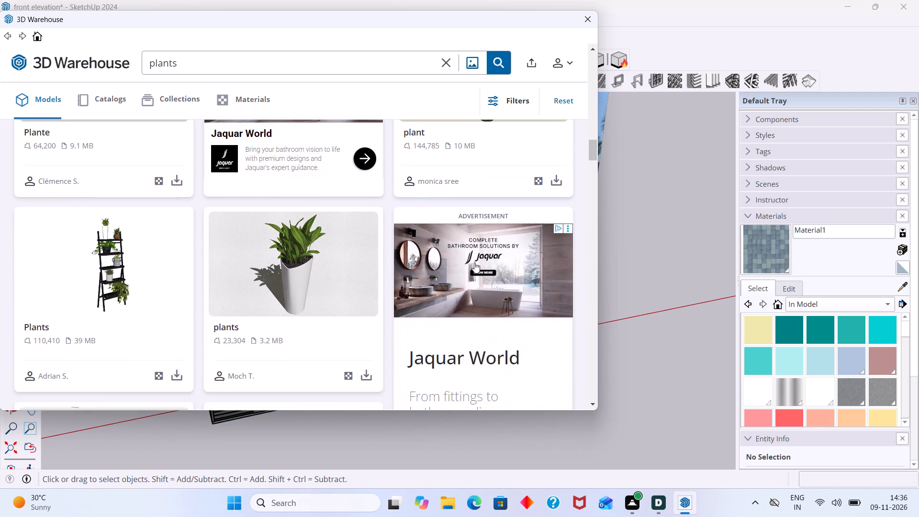
scroll(474, 262, "down", 8)
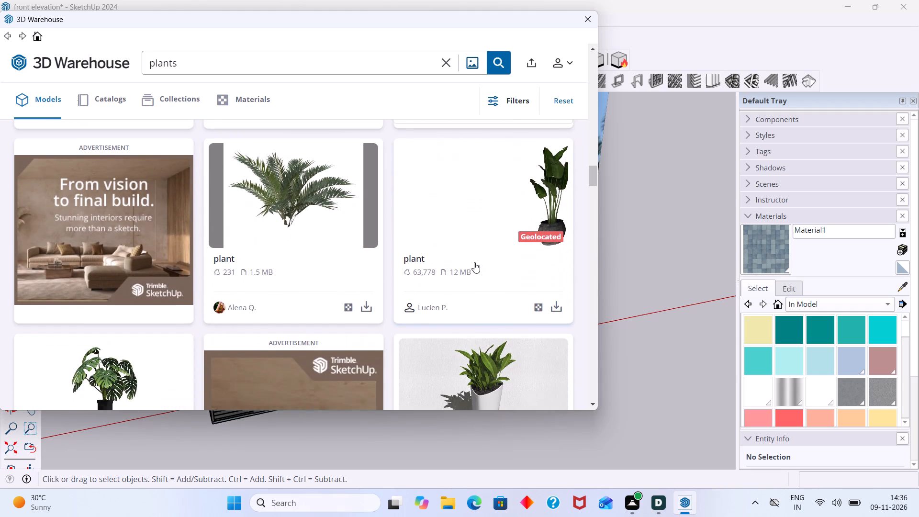
scroll(474, 262, "down", 7)
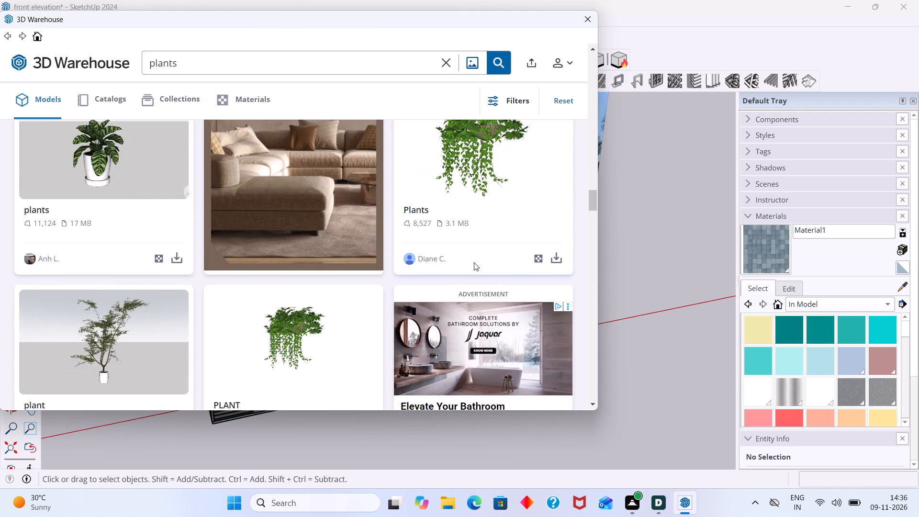
scroll(474, 262, "down", 9)
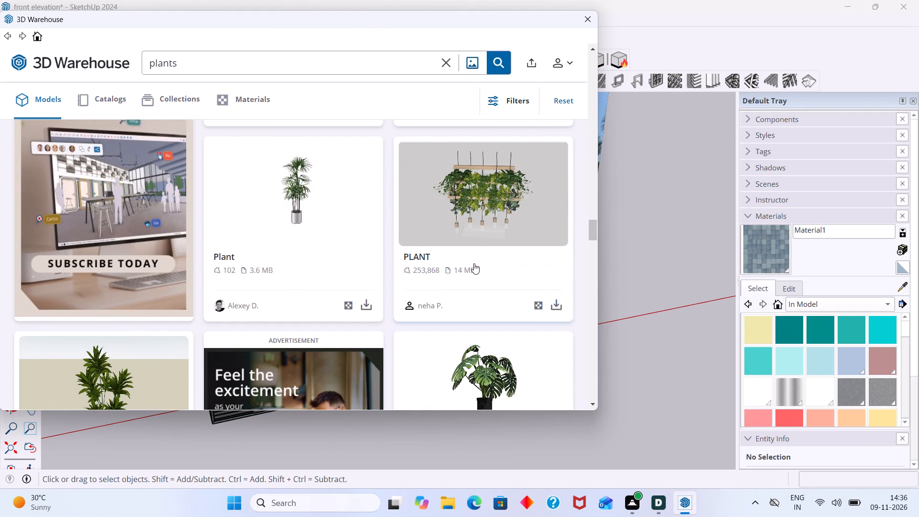
scroll(468, 264, "down", 3)
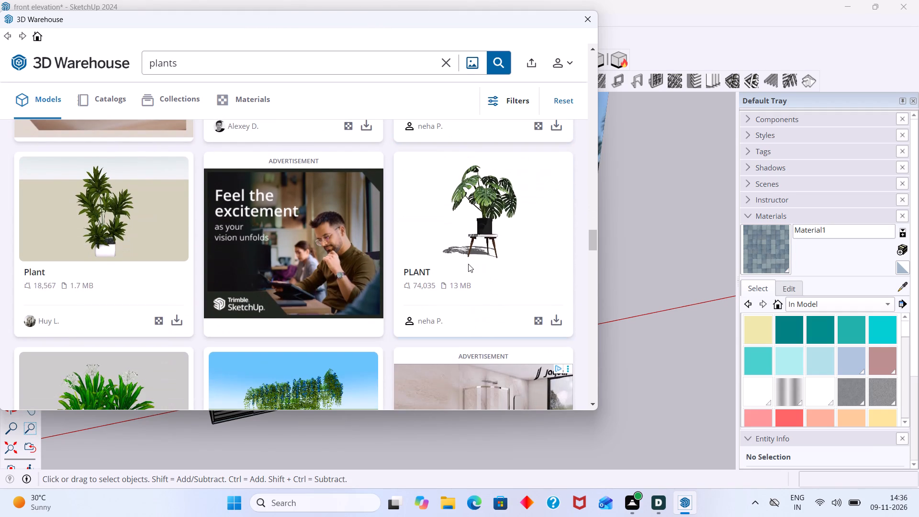
scroll(464, 264, "down", 6)
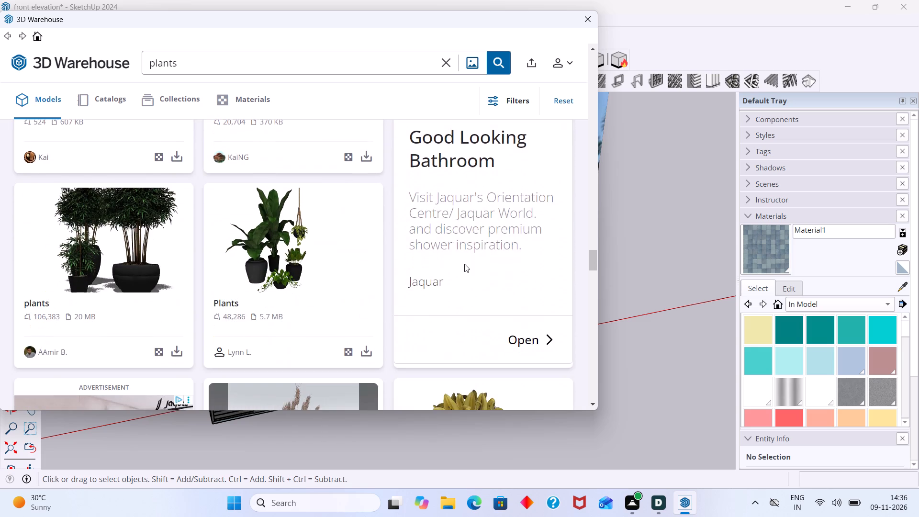
scroll(464, 264, "down", 4)
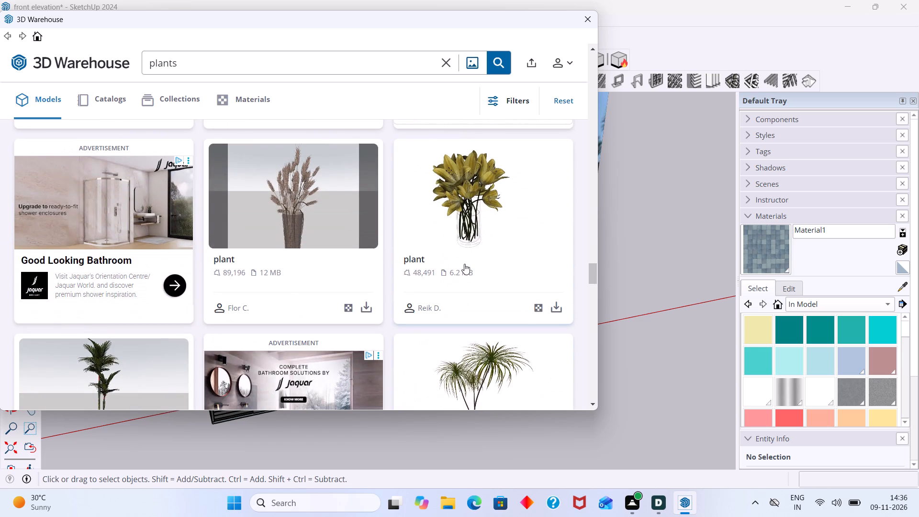
scroll(464, 264, "down", 2)
scroll(464, 264, "up", 2)
scroll(464, 264, "down", 5)
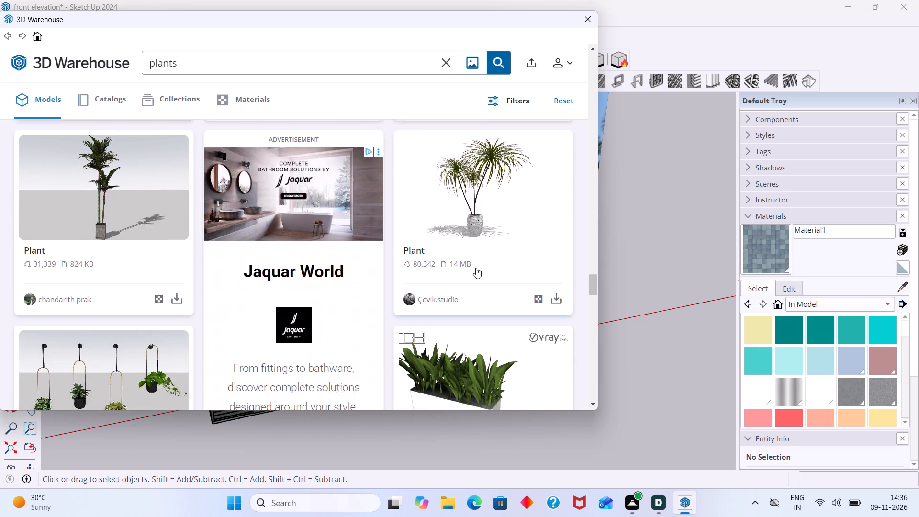
scroll(476, 268, "down", 9)
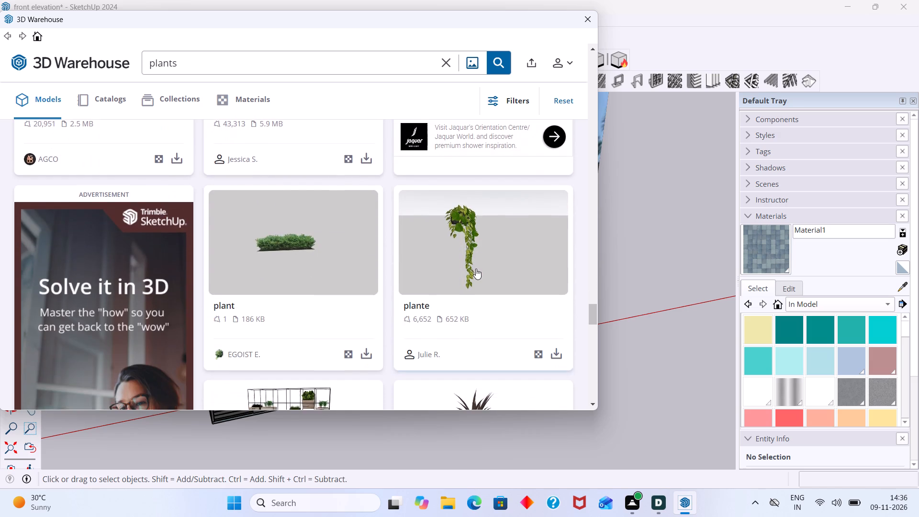
scroll(476, 269, "down", 6)
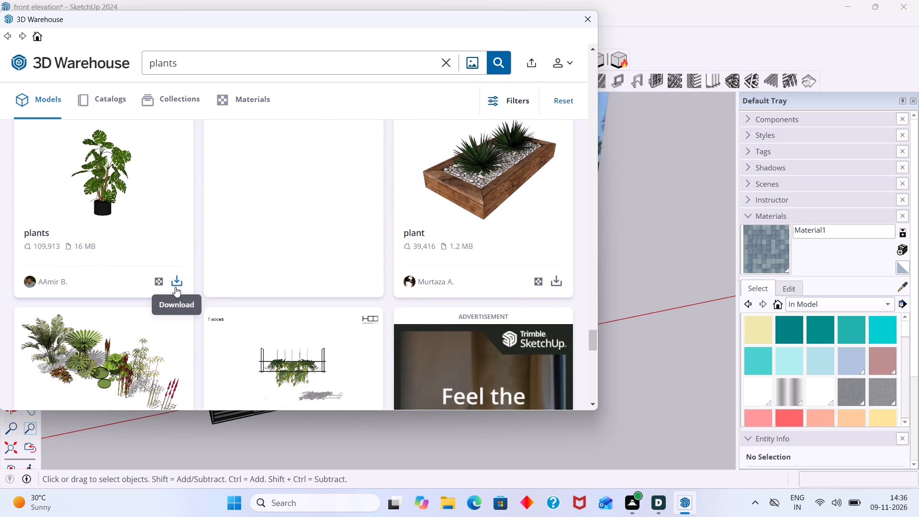
scroll(175, 286, "down", 3)
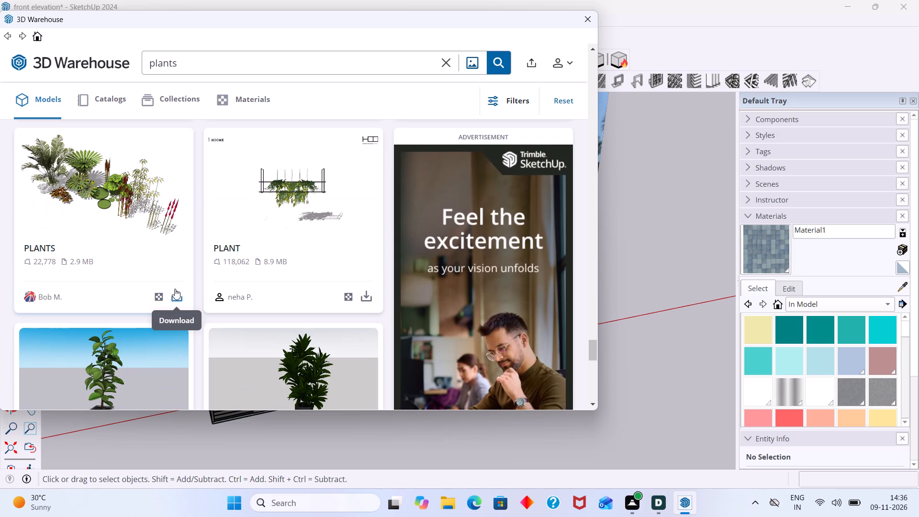
scroll(175, 289, "down", 2)
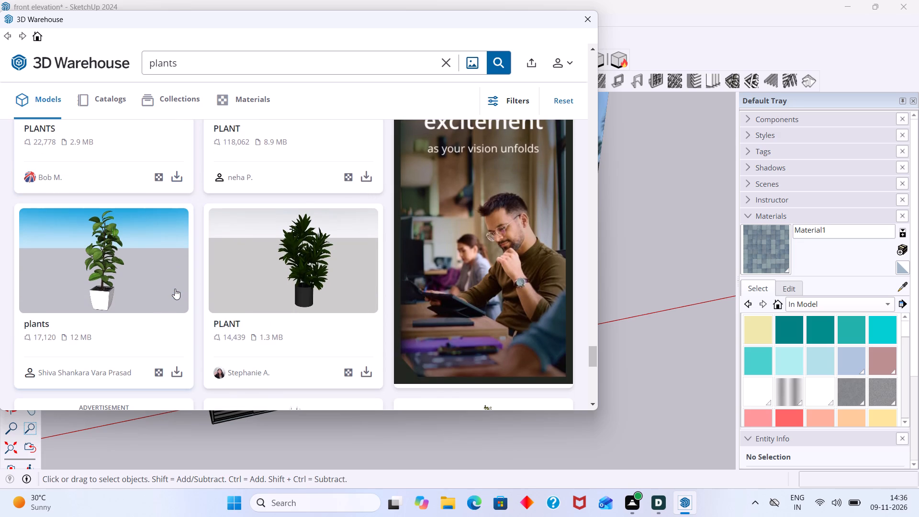
scroll(175, 291, "up", 2)
scroll(175, 291, "down", 4)
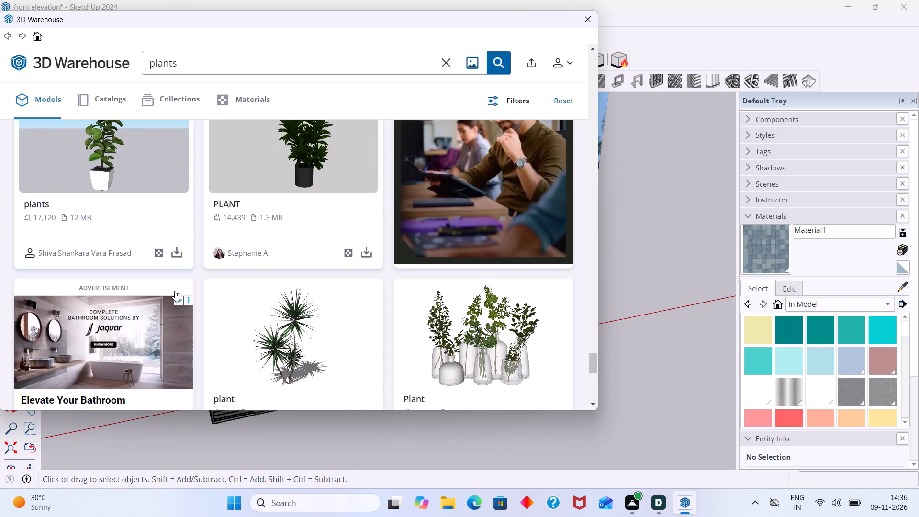
scroll(175, 291, "down", 2)
scroll(175, 292, "up", 5)
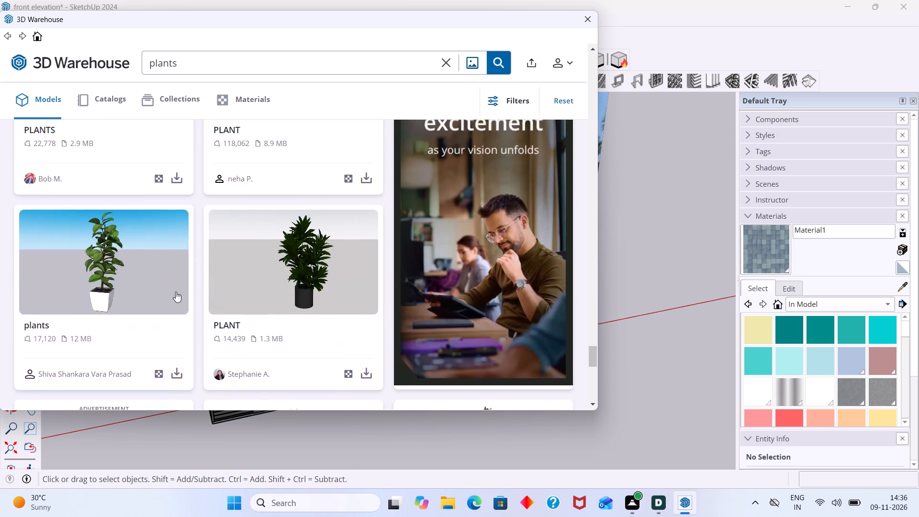
scroll(176, 292, "up", 5)
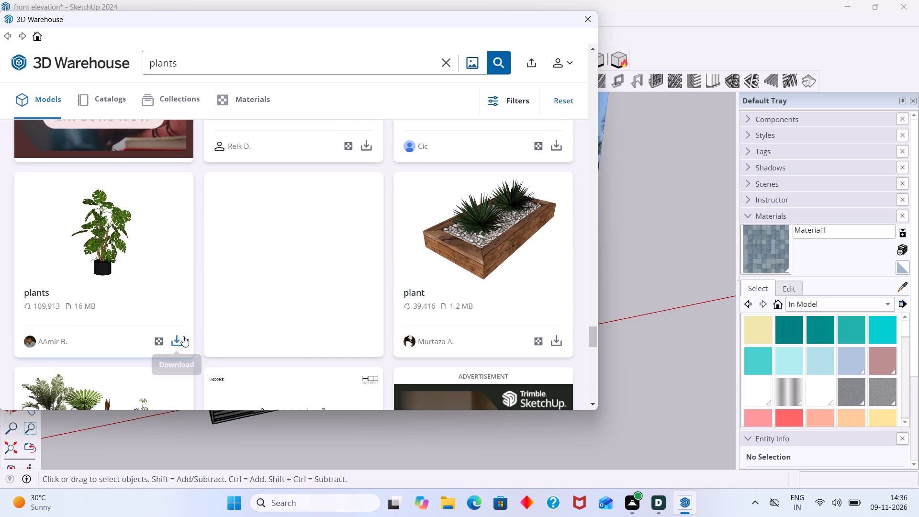
Load the 16 MB broad-leaf plant in a black pot directly into the model, skipping the promotional video to unlock the download.
left_click(178, 341)
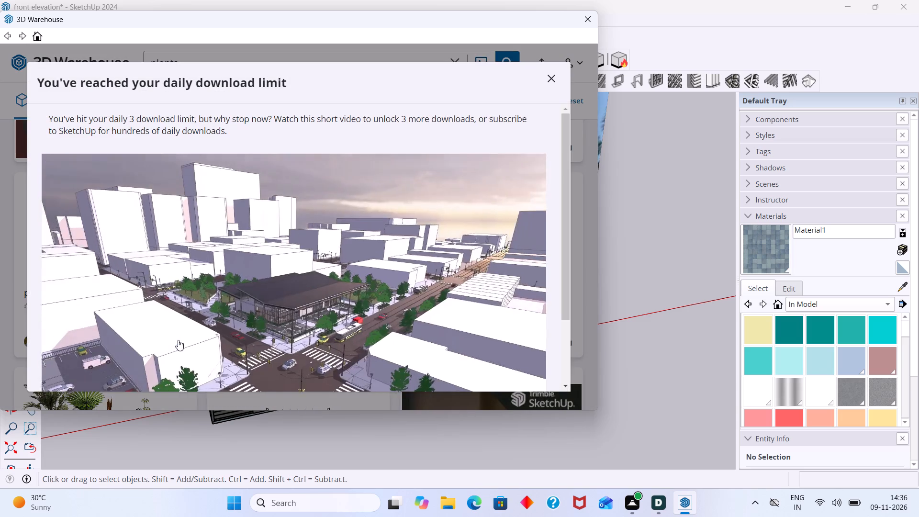
scroll(249, 320, "down", 3)
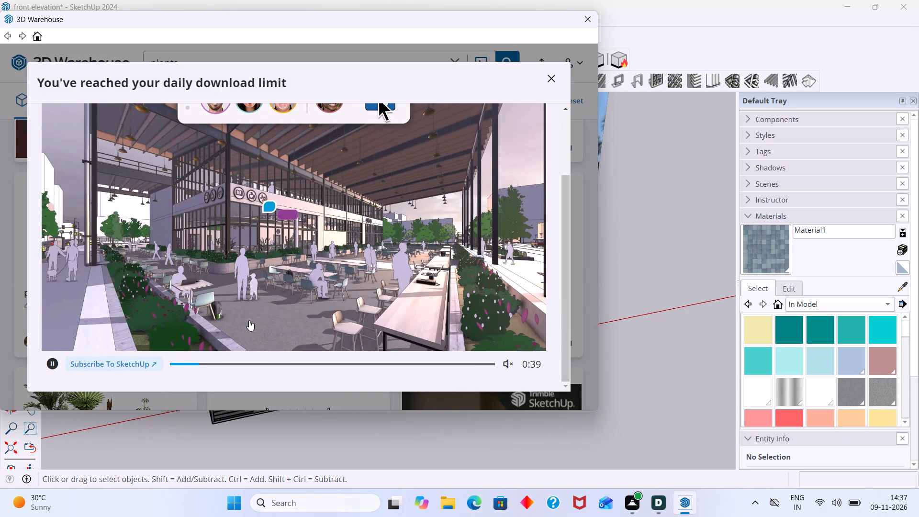
scroll(245, 329, "down", 3)
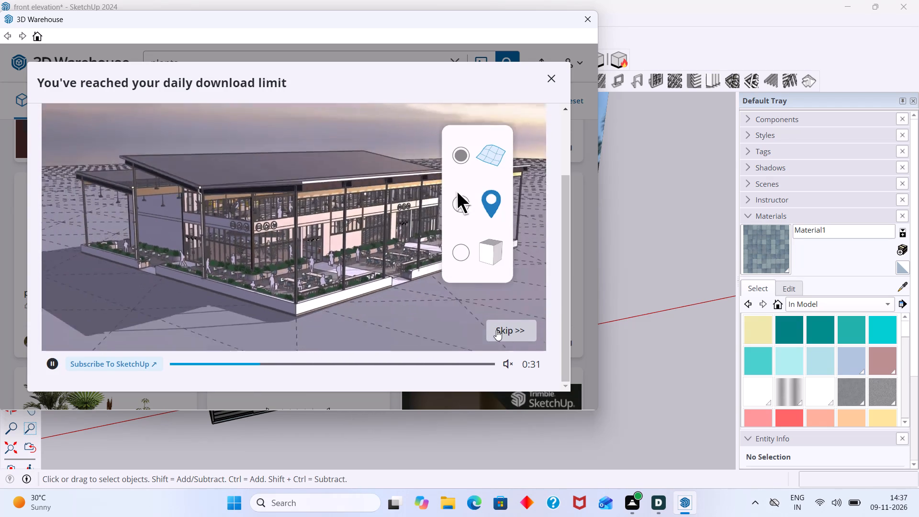
left_click(496, 330)
left_click(311, 279)
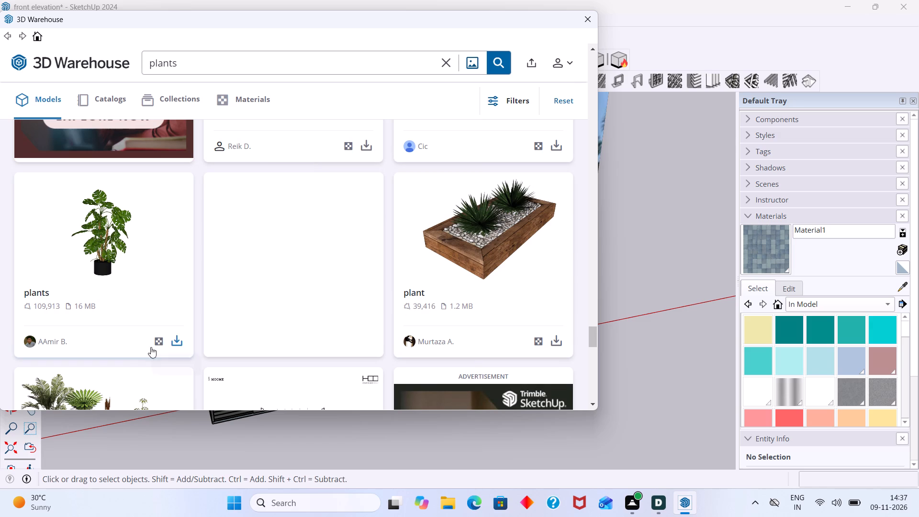
left_click(177, 344)
left_click(246, 224)
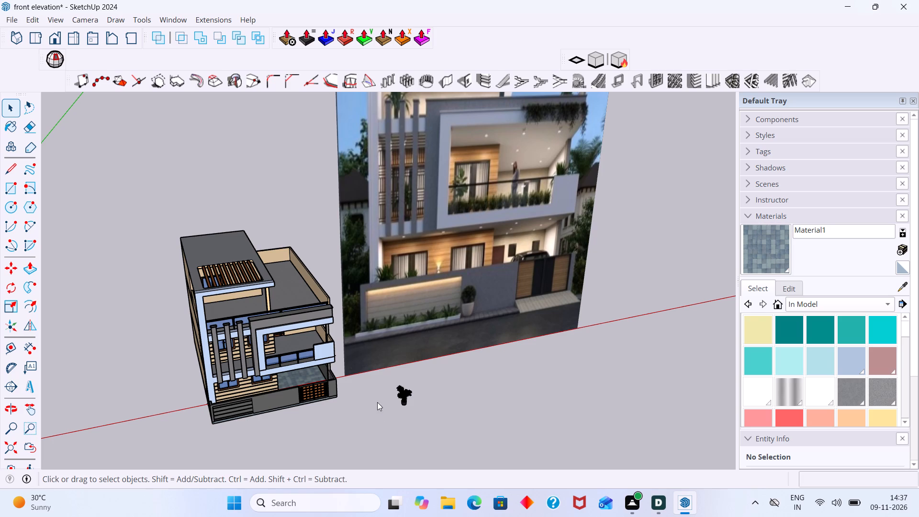
scroll(346, 382, "down", 1)
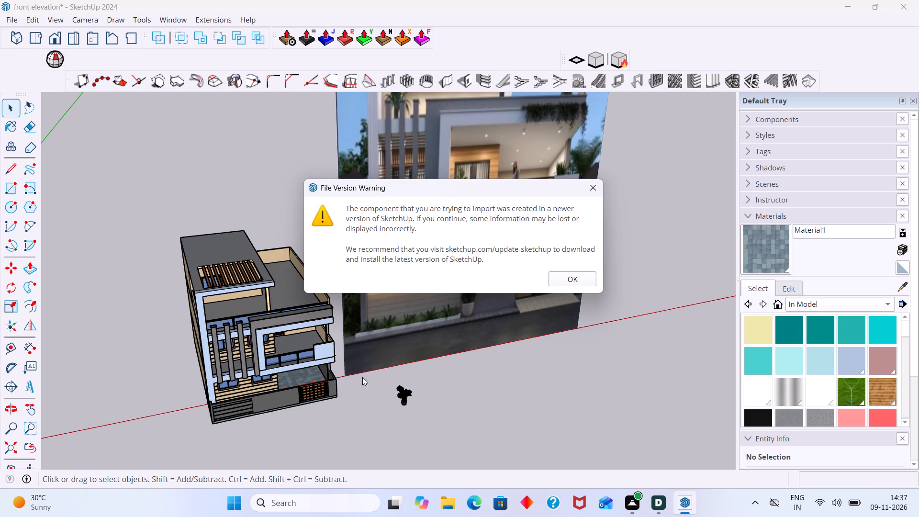
left_click(570, 283)
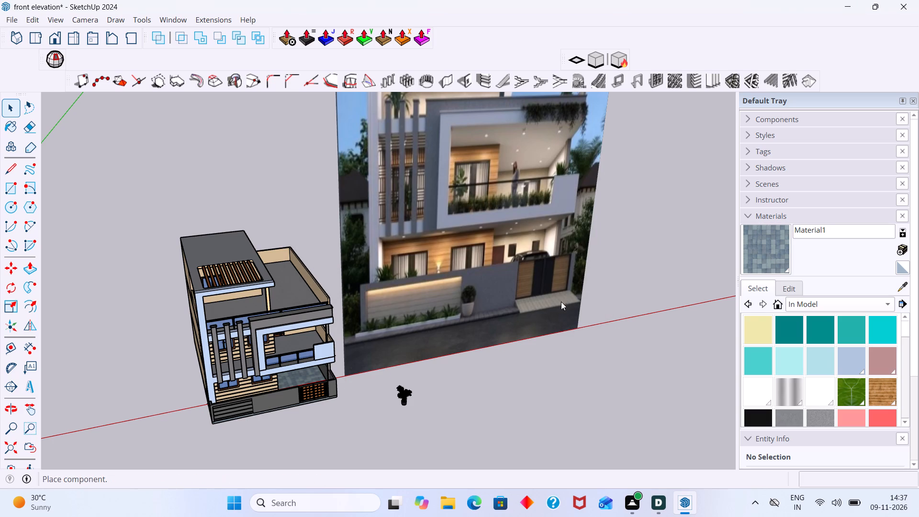
Place the broad-leaf potted plant on the ground by the house's front corner farthest from the reference image, and leave it deselected.
scroll(359, 410, "down", 3)
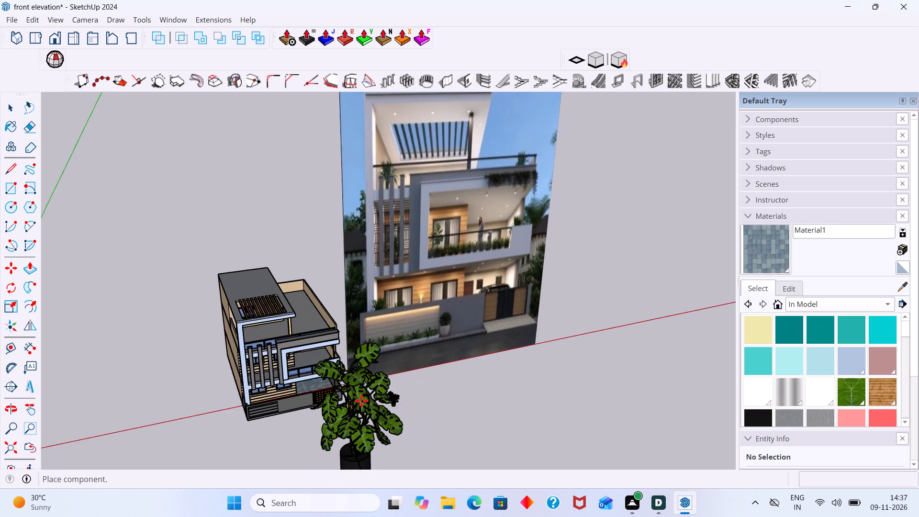
scroll(361, 401, "down", 5)
left_click(249, 405)
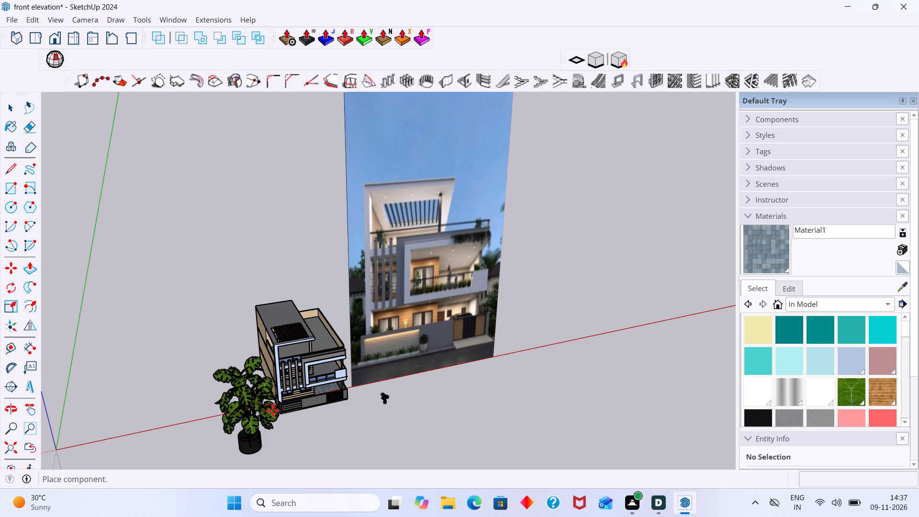
key("space")
left_click(369, 427)
Move the small palm-like potted plant from the ground onto the roof terrace floor, near the side wall behind the glass railing.
middle_click_drag(359, 425, 341, 416)
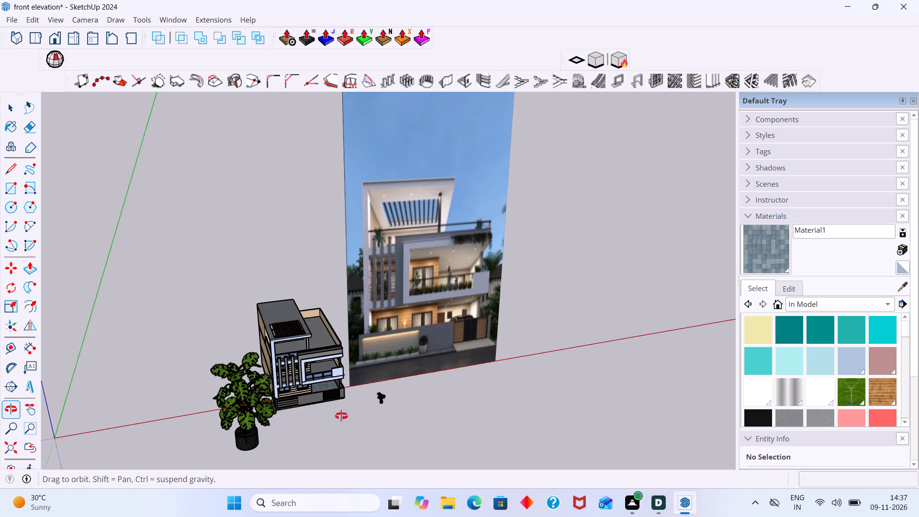
middle_click_drag(341, 416, 335, 409)
scroll(302, 393, "up", 2)
scroll(392, 401, "up", 12)
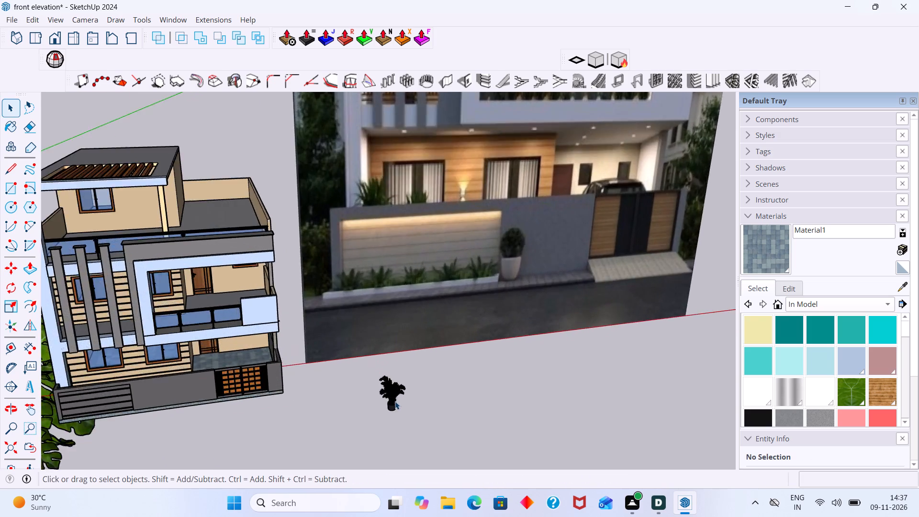
scroll(395, 401, "up", 16)
left_click(414, 423)
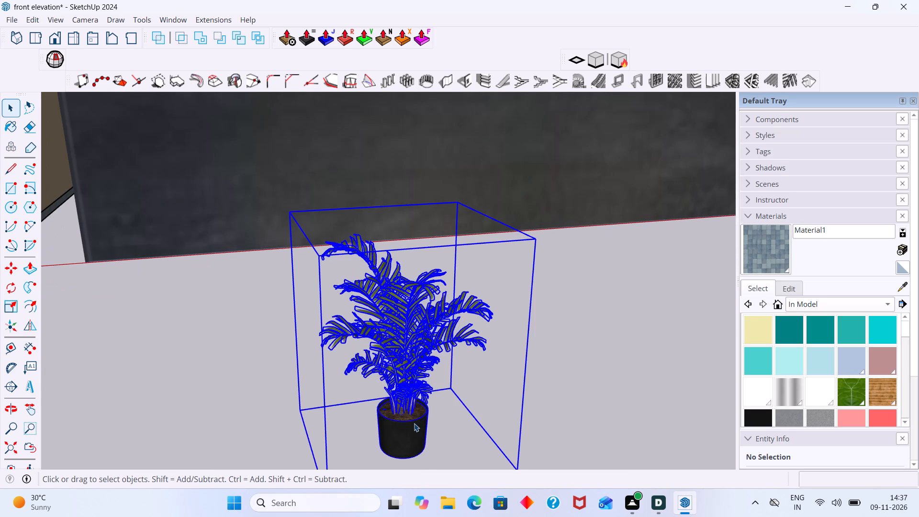
key("m")
left_click(410, 460)
scroll(279, 330, "down", 4)
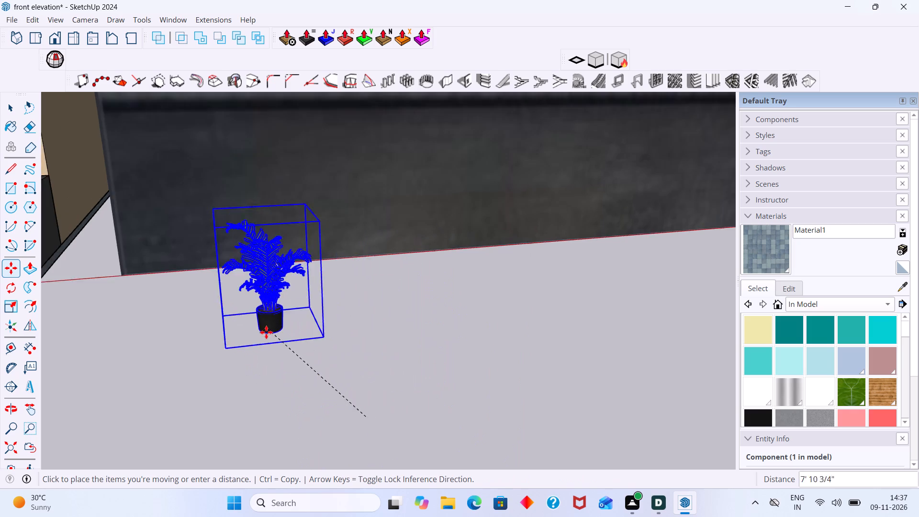
scroll(266, 332, "down", 14)
middle_click_drag(373, 392, 447, 437, "shift")
scroll(438, 420, "down", 5)
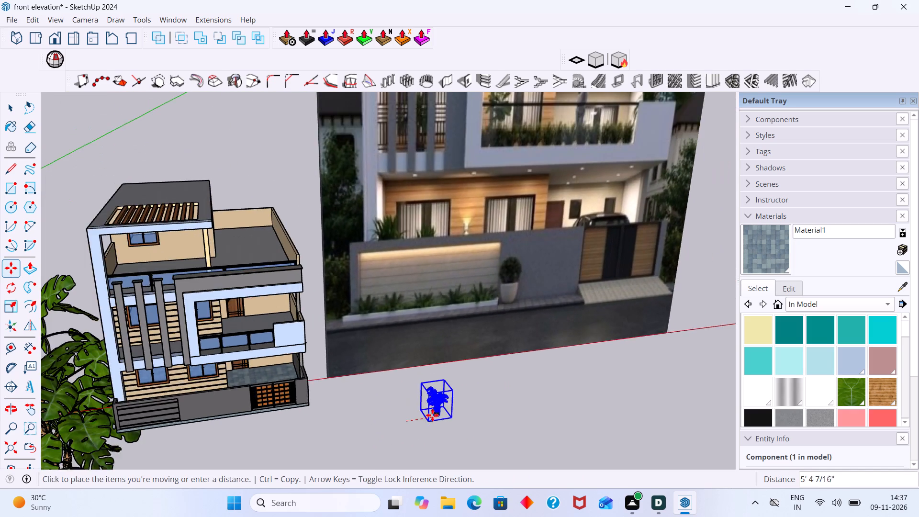
scroll(432, 415, "down", 15)
scroll(246, 323, "up", 8)
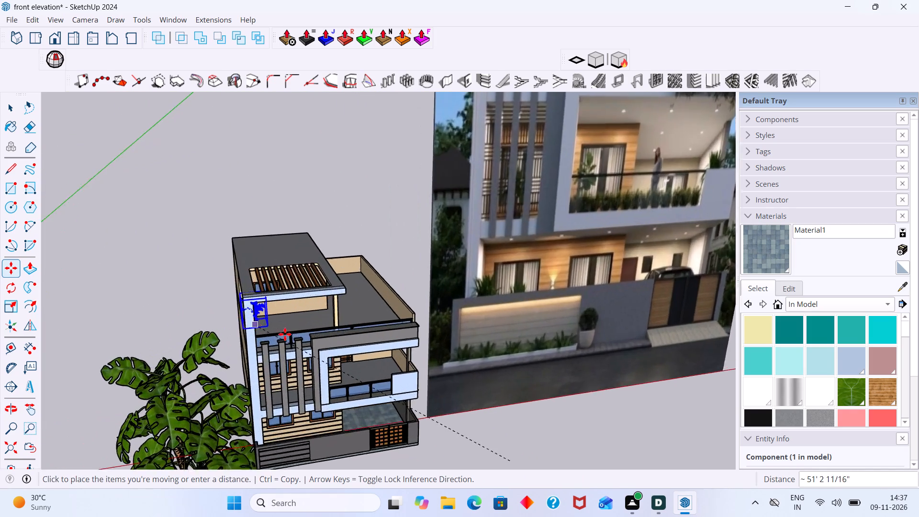
scroll(285, 334, "up", 6)
middle_click_drag(285, 336, 231, 365)
scroll(301, 342, "up", 7)
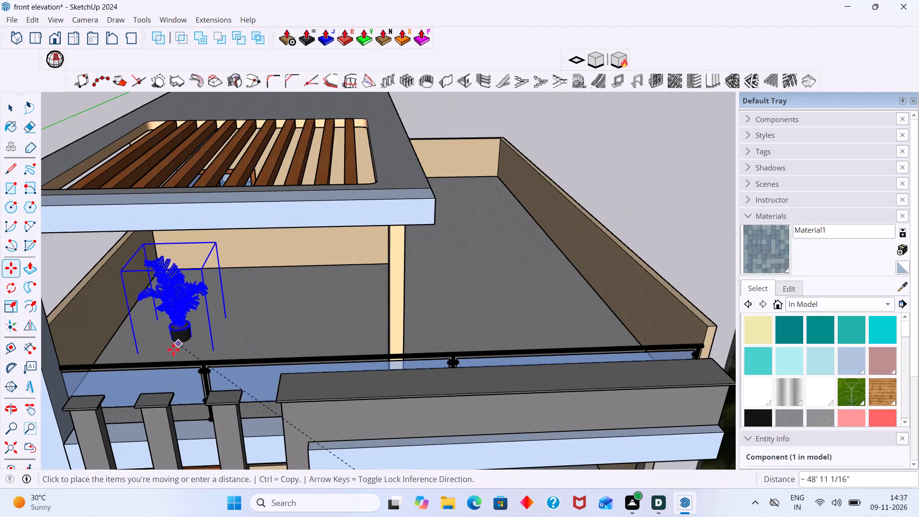
scroll(163, 355, "up", 6)
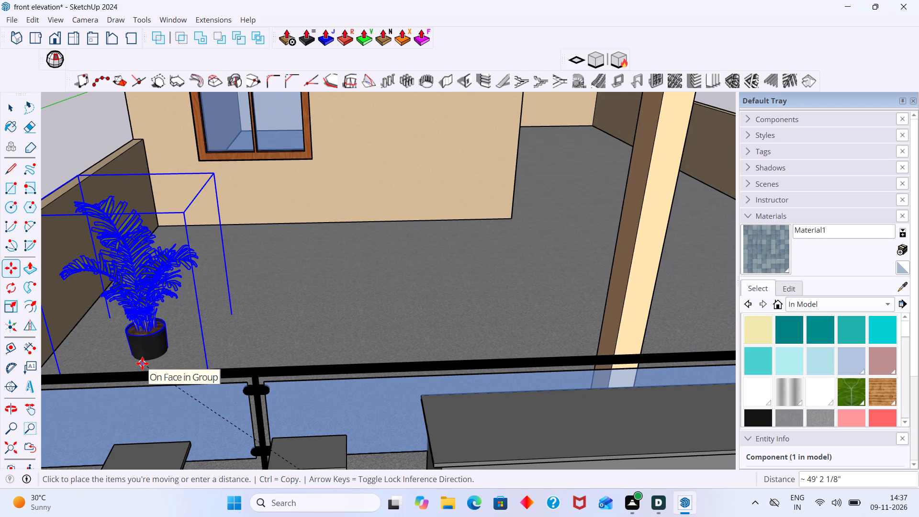
left_click(142, 363)
key("space")
left_click(261, 324)
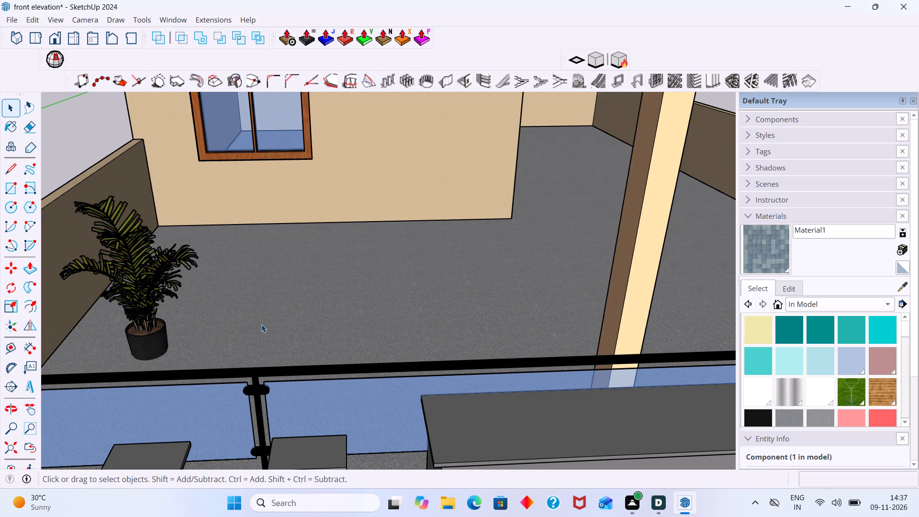
Scale the roof terrace palm uniformly to 0.97, stretch it noticeably taller along the blue axis, and deselect it.
scroll(261, 324, "down", 20)
scroll(261, 324, "down", 2)
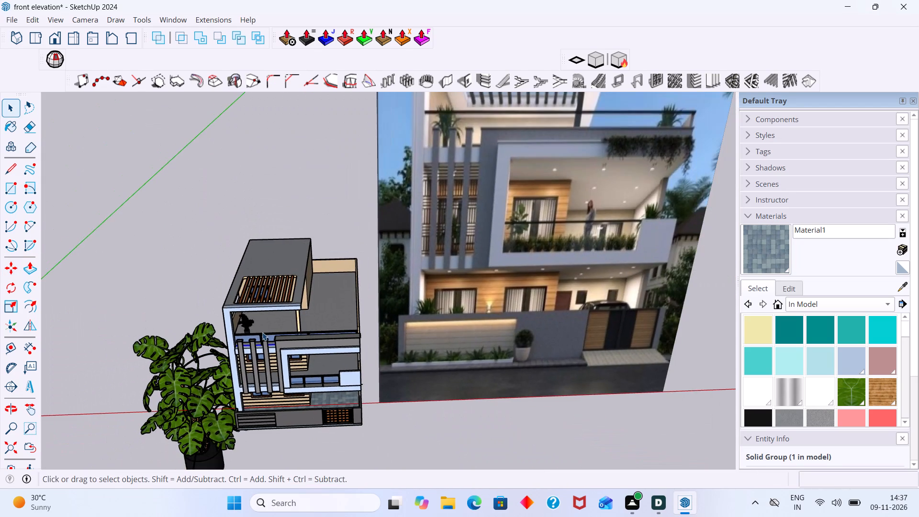
scroll(239, 337, "up", 20)
scroll(239, 337, "up", 3)
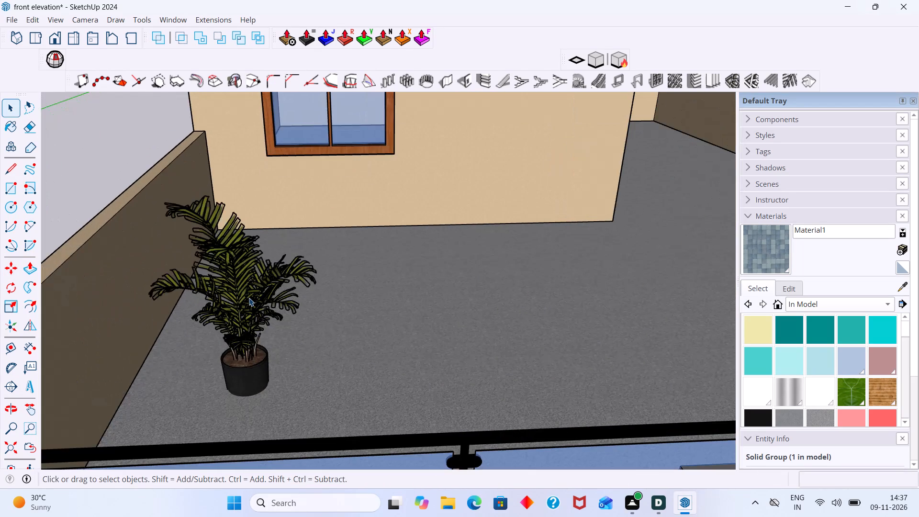
left_click(249, 298)
key("s")
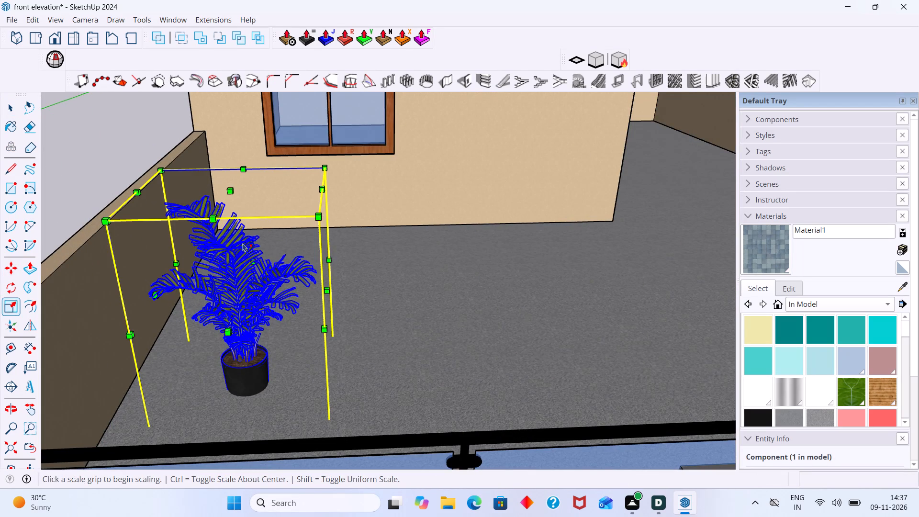
left_click(331, 423)
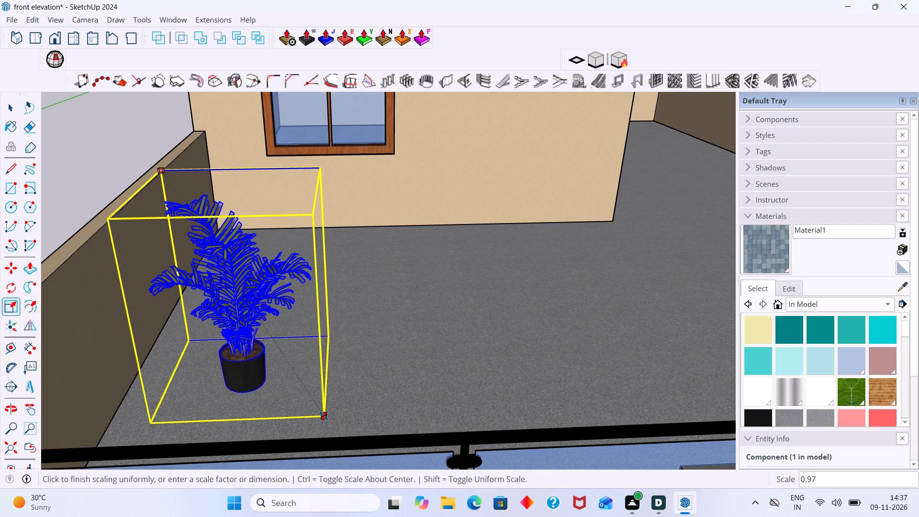
left_click(324, 415)
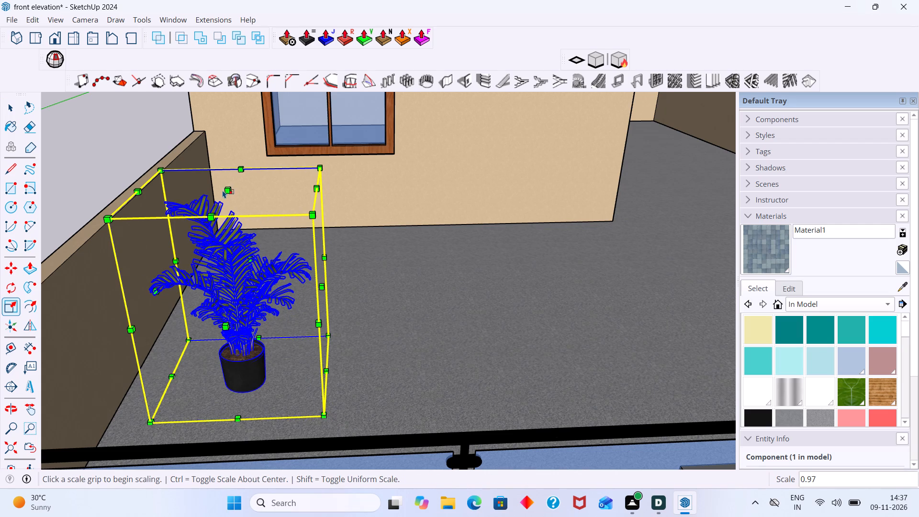
left_click(224, 189)
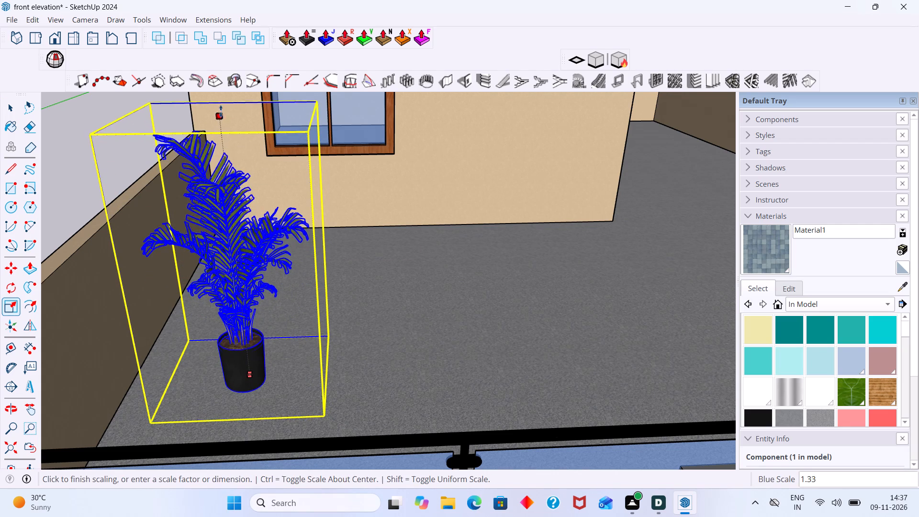
left_click(220, 95)
key("space")
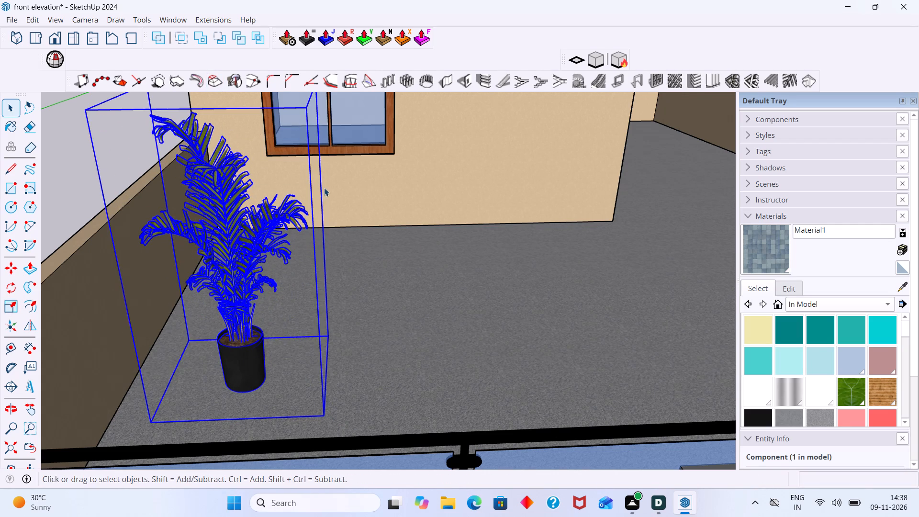
left_click(399, 238)
Rescale the terrace palm along the green and blue axes to about 2.28 and 0.49, and deselect it.
scroll(368, 247, "down", 20)
scroll(368, 247, "down", 1)
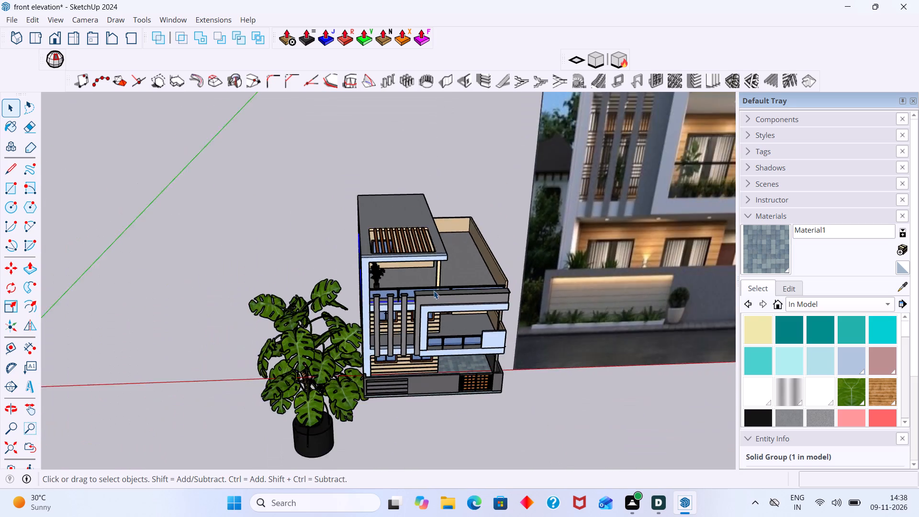
scroll(434, 291, "down", 4)
middle_click_drag(435, 293, 422, 218)
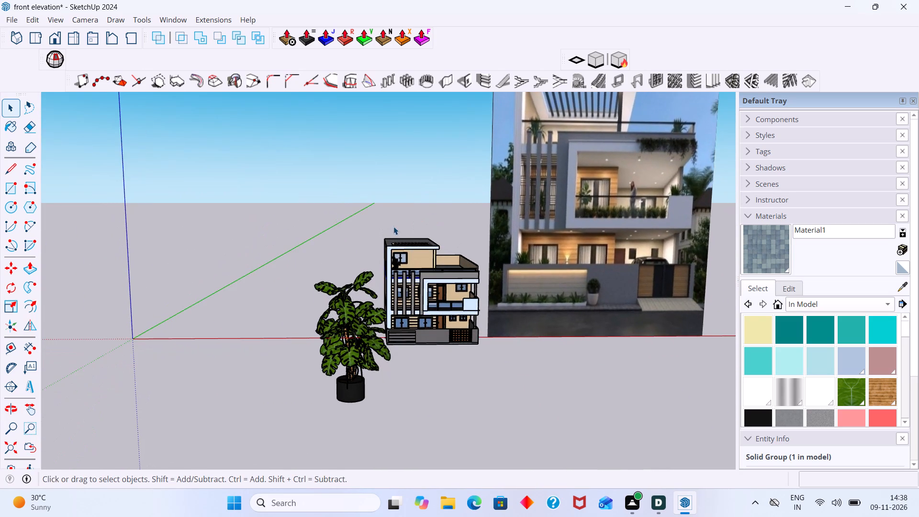
scroll(399, 237, "down", 2)
scroll(412, 268, "up", 10)
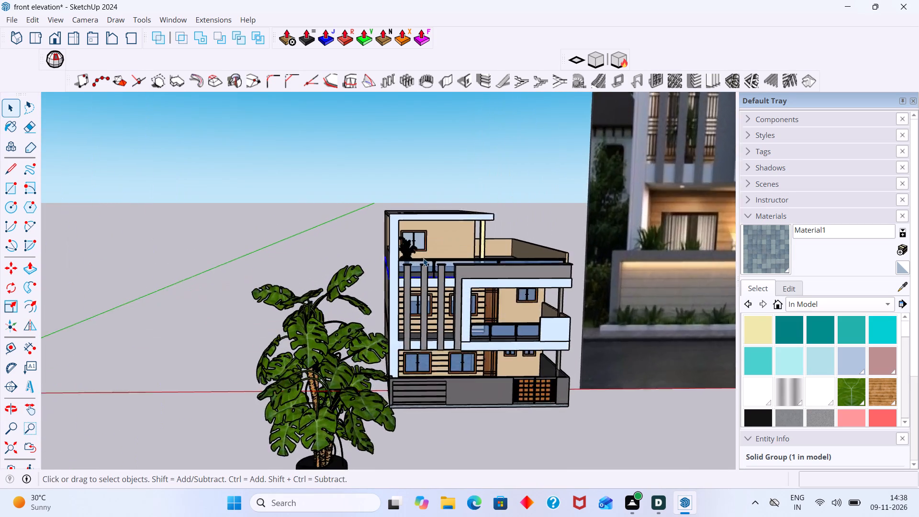
scroll(423, 258, "up", 10)
left_click(393, 227)
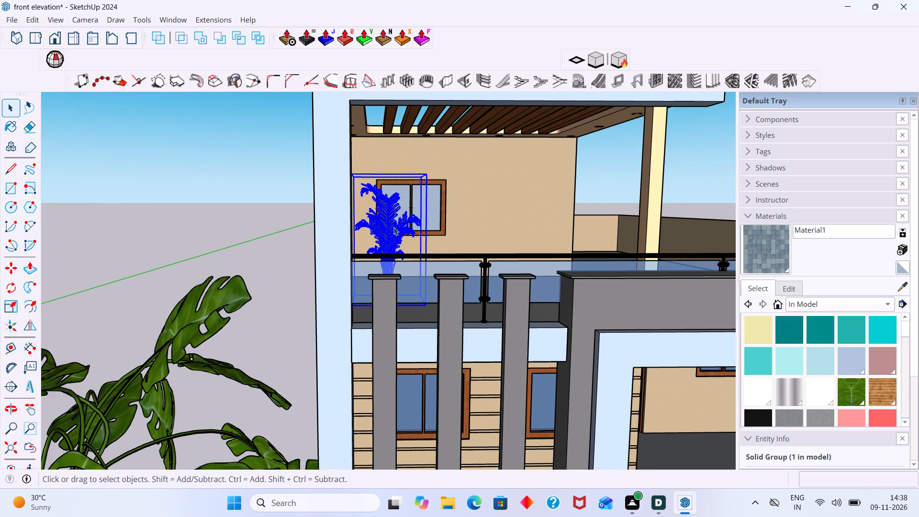
key("s")
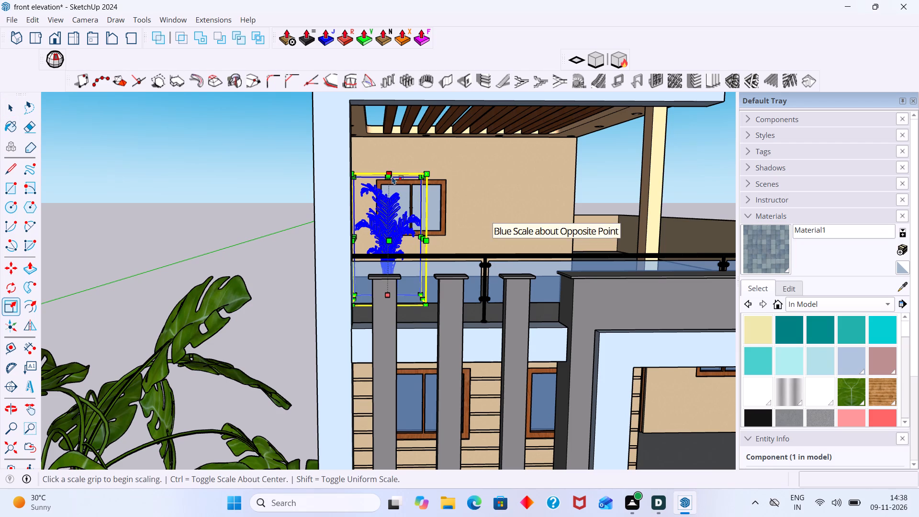
left_click(389, 180)
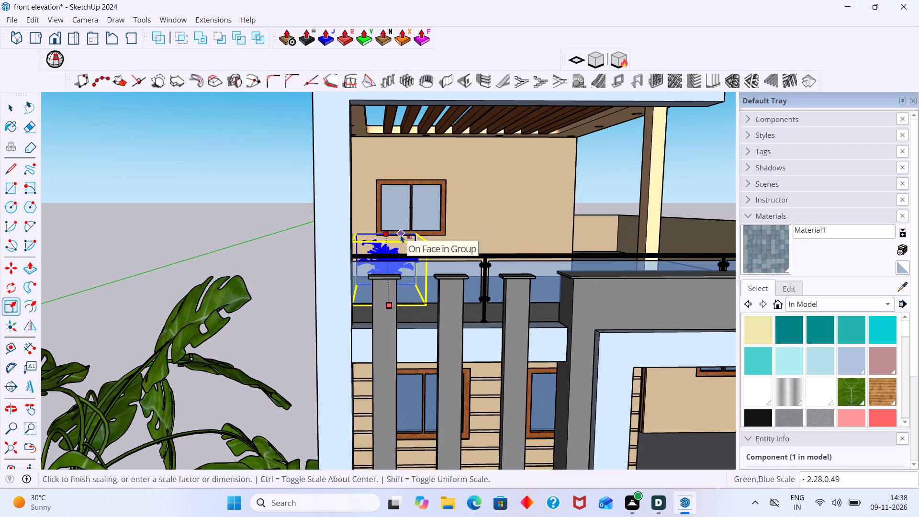
left_click(401, 235)
key("space")
left_click(287, 249)
Scale the height of the broad-leaf potted plant beside the house to about 0.71.
scroll(466, 256, "down", 1)
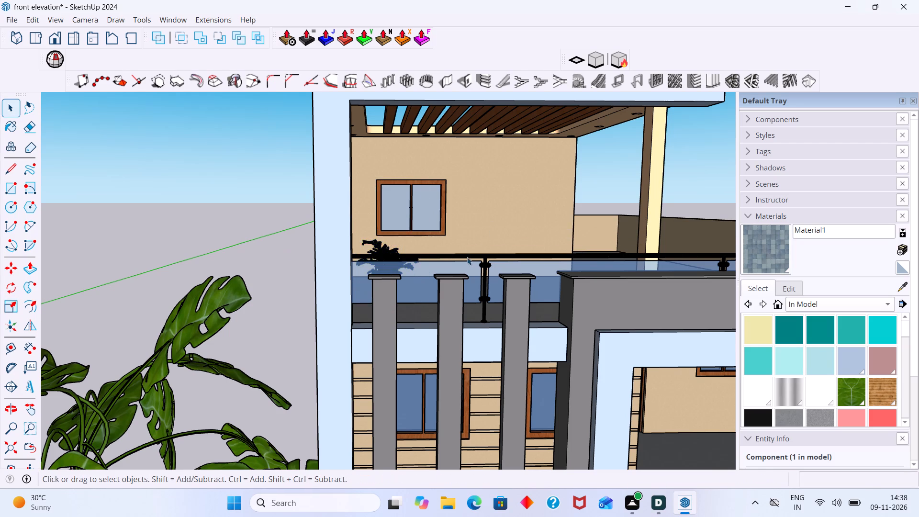
scroll(467, 257, "down", 4)
middle_click_drag(452, 258, 322, 238, "shift")
scroll(346, 239, "down", 8)
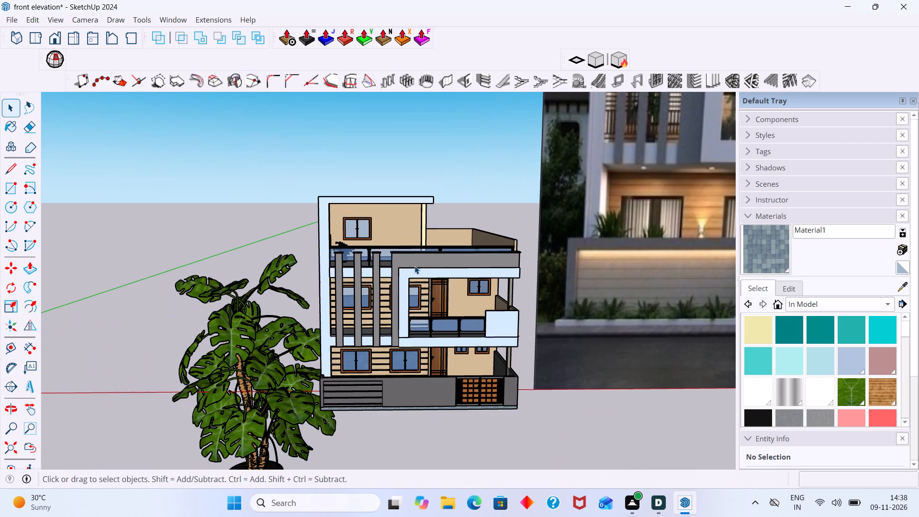
scroll(504, 256, "down", 2)
scroll(557, 251, "down", 5)
middle_click_drag(579, 239, 467, 304)
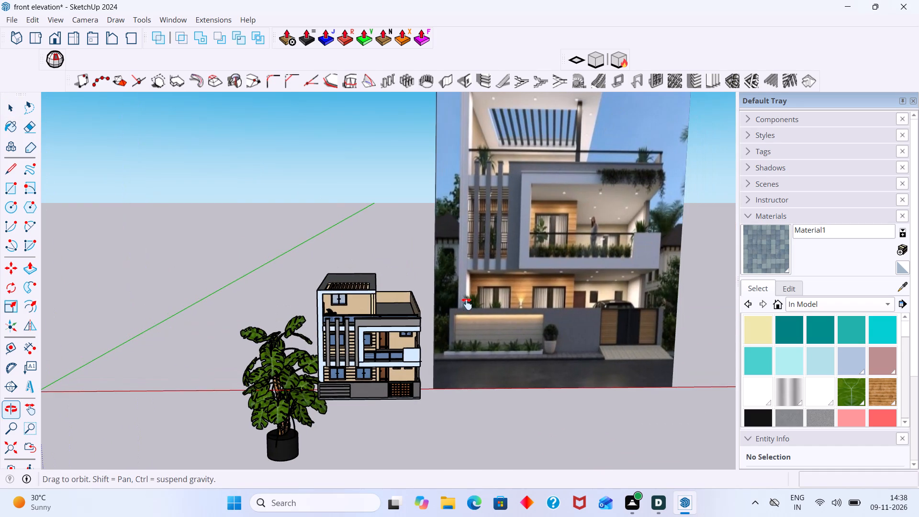
middle_click_drag(467, 304, 467, 304)
middle_click_drag(402, 323, 417, 294)
scroll(299, 364, "up", 2)
left_click(295, 364)
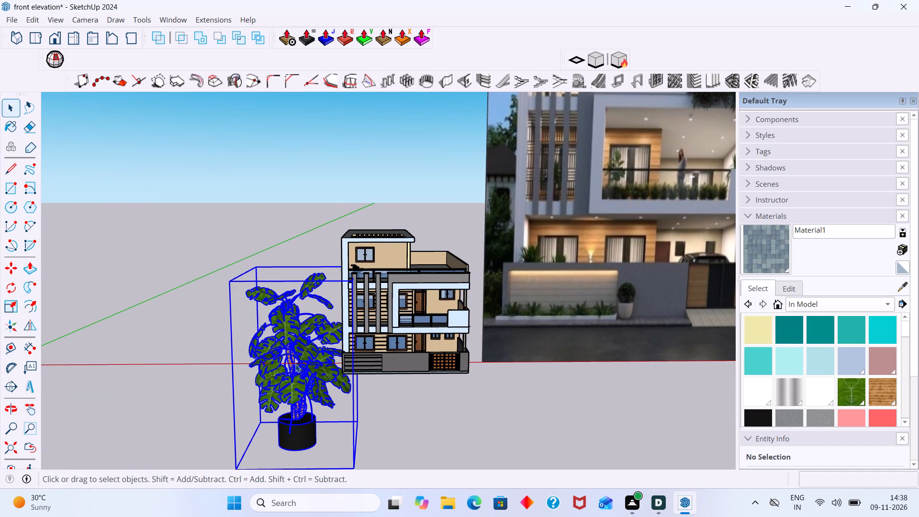
key("s")
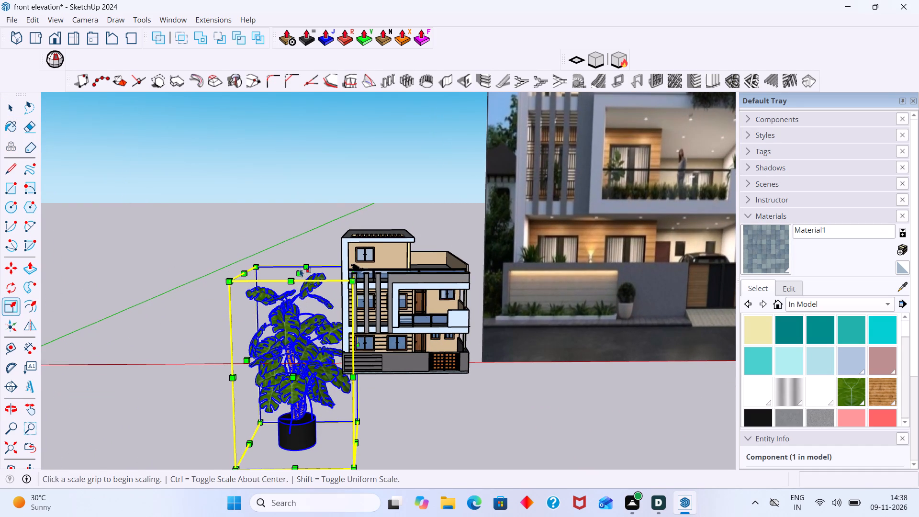
left_click(299, 270)
left_click(303, 325)
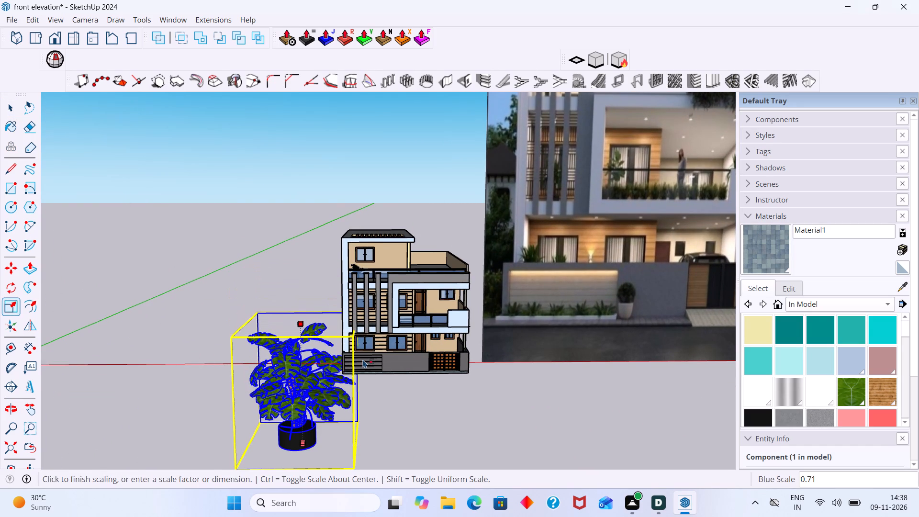
Slim the broad-leaf plant by scaling its width to 0.62, depth to 0.71 and width again to 0.77, and lower its height slightly.
left_click(356, 384)
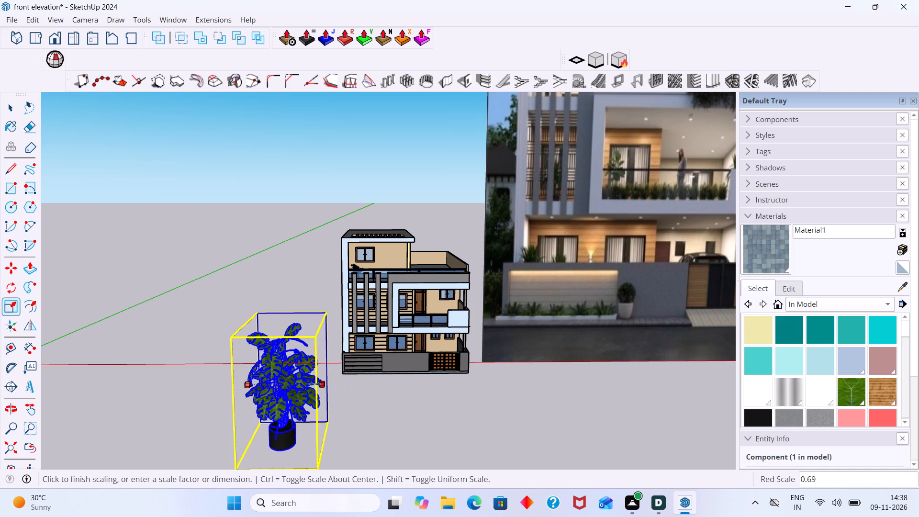
left_click(314, 384)
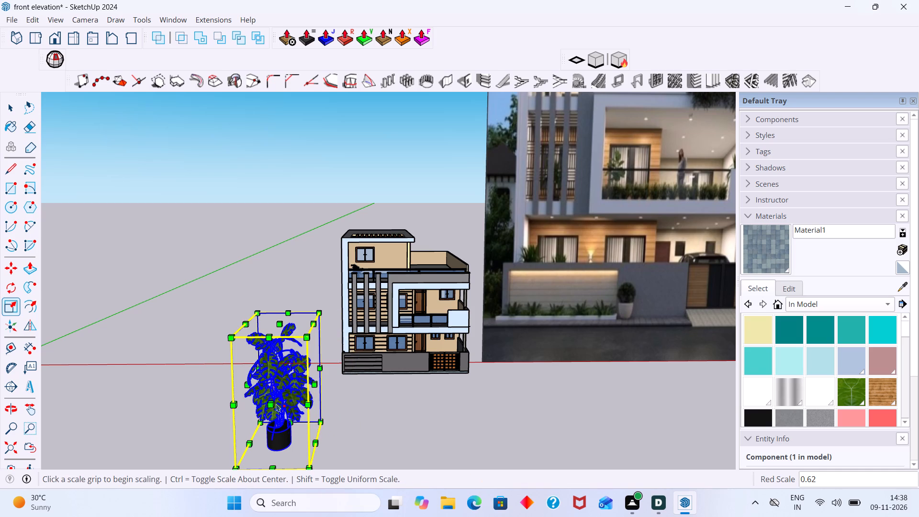
left_click(274, 405)
left_click(283, 396)
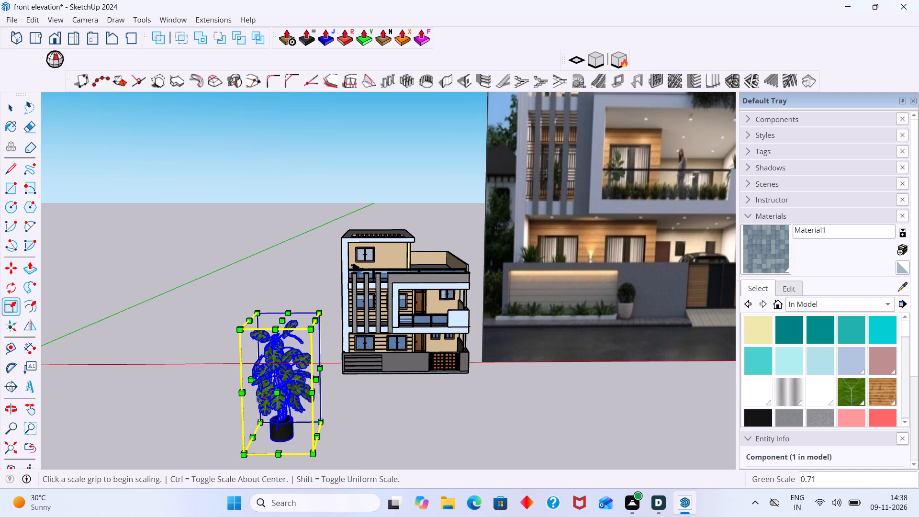
left_click(250, 380)
left_click(266, 379)
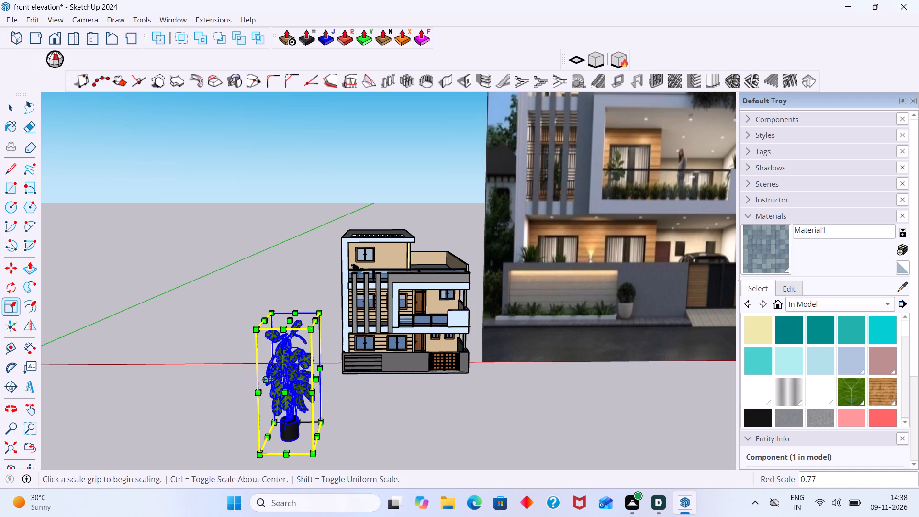
left_click(289, 322)
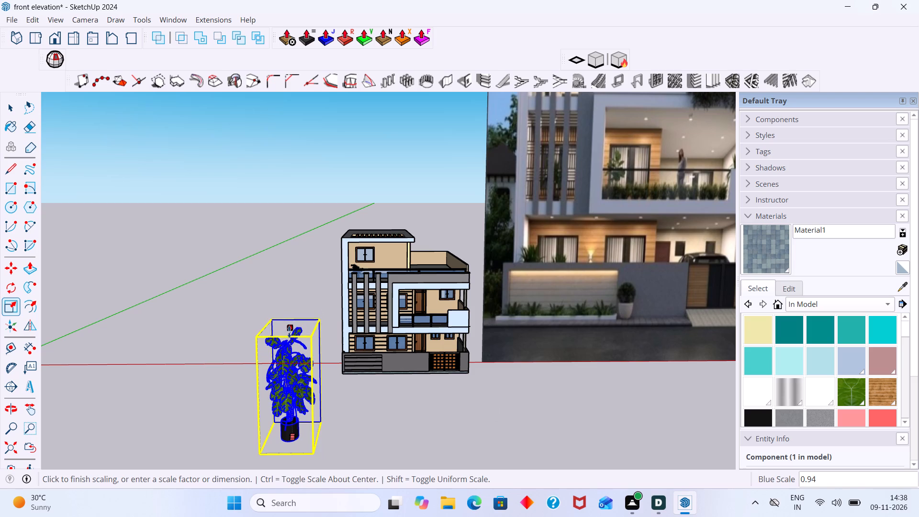
left_click(290, 336)
key("space")
left_click(349, 397)
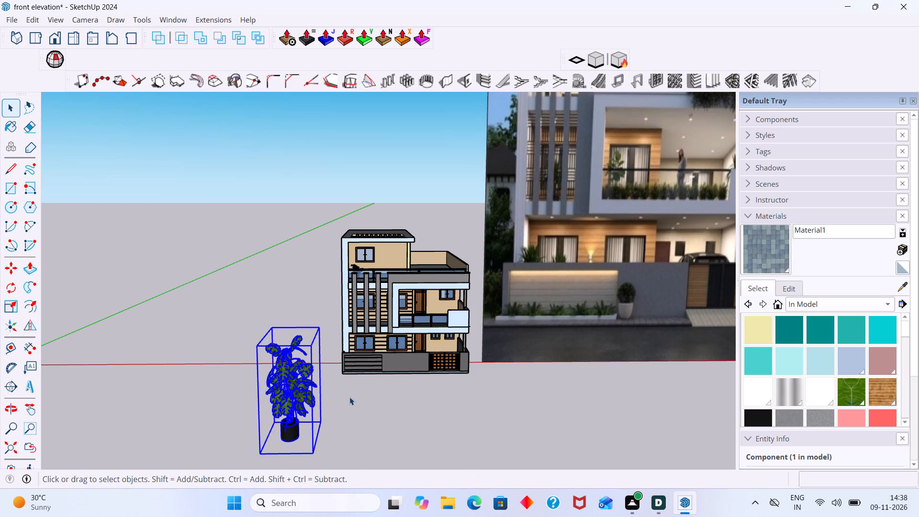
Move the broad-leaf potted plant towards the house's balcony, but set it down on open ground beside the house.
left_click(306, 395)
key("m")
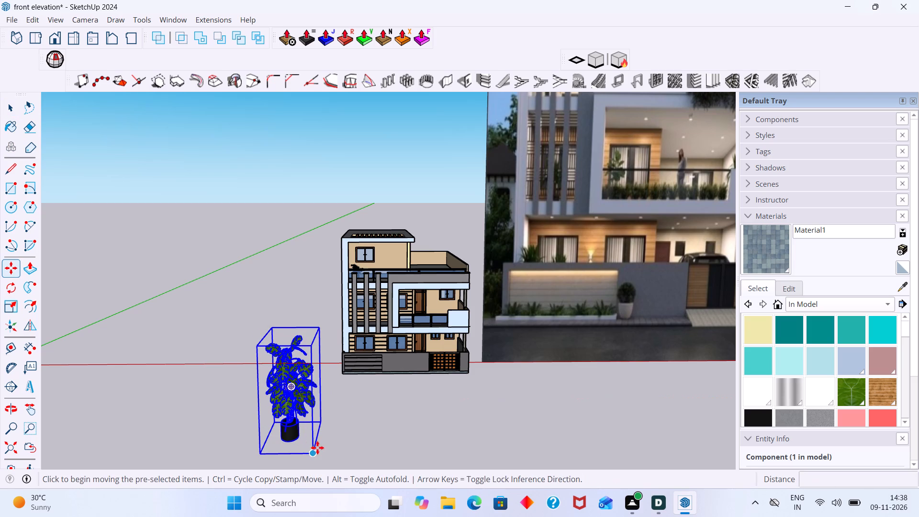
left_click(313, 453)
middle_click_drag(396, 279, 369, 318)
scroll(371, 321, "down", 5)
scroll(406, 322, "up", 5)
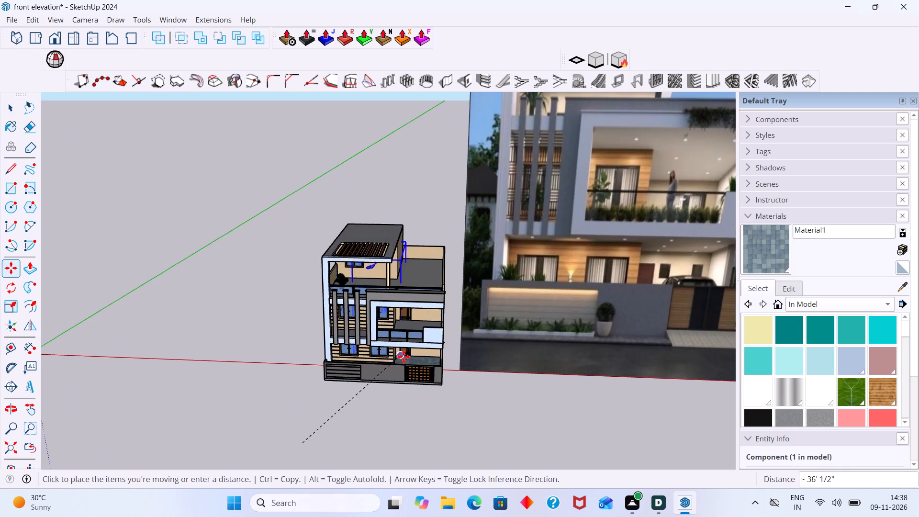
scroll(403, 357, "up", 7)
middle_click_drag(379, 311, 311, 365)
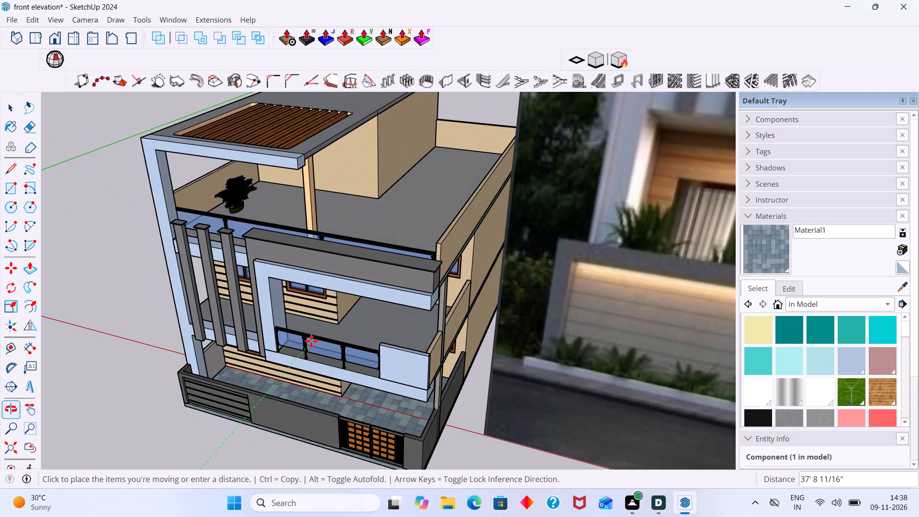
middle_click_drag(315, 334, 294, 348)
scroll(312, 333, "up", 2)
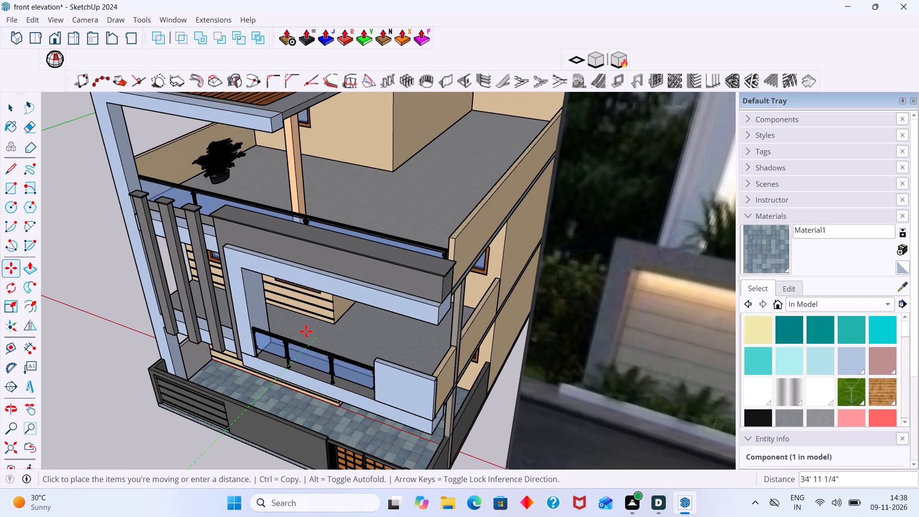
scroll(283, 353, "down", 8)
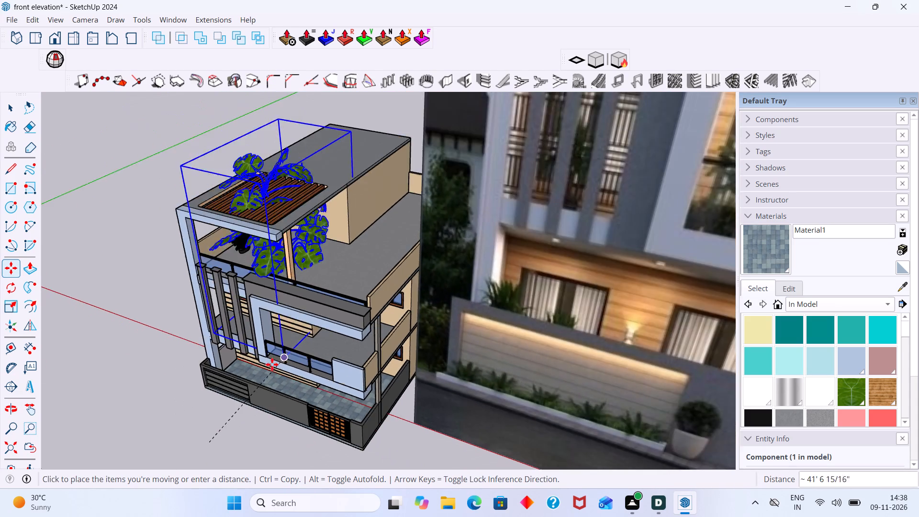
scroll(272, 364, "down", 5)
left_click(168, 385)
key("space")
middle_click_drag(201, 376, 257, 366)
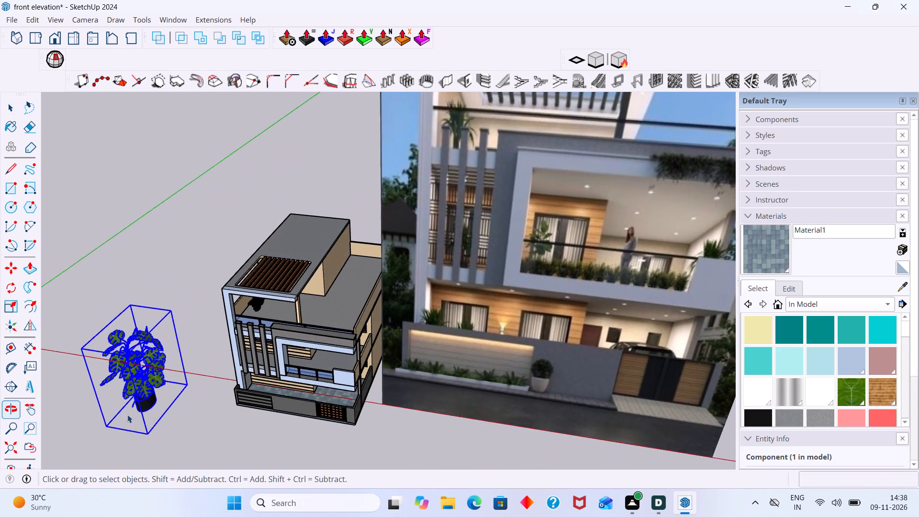
Scale the broad-leaf plant's height to about 0.71 and its green-axis depth to 0.74.
scroll(127, 414, "down", 2)
left_click(194, 419)
left_click(149, 390)
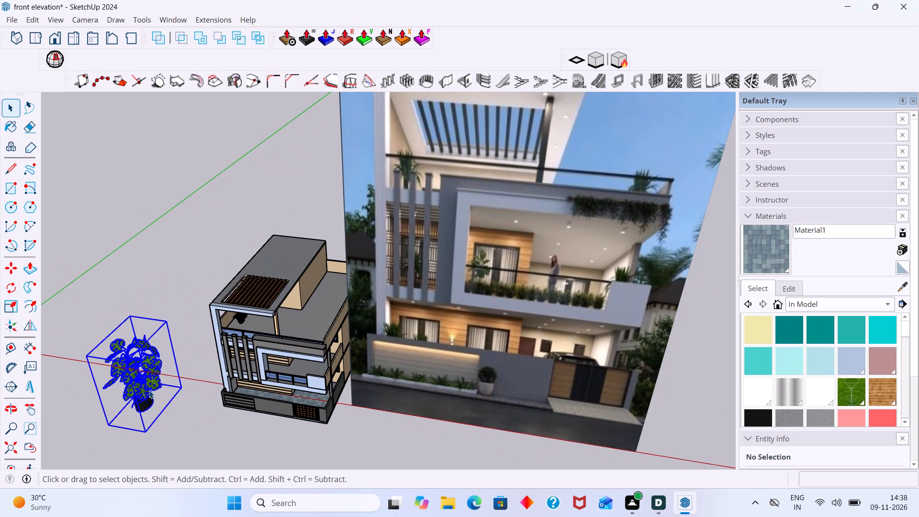
key("s")
left_click(128, 336)
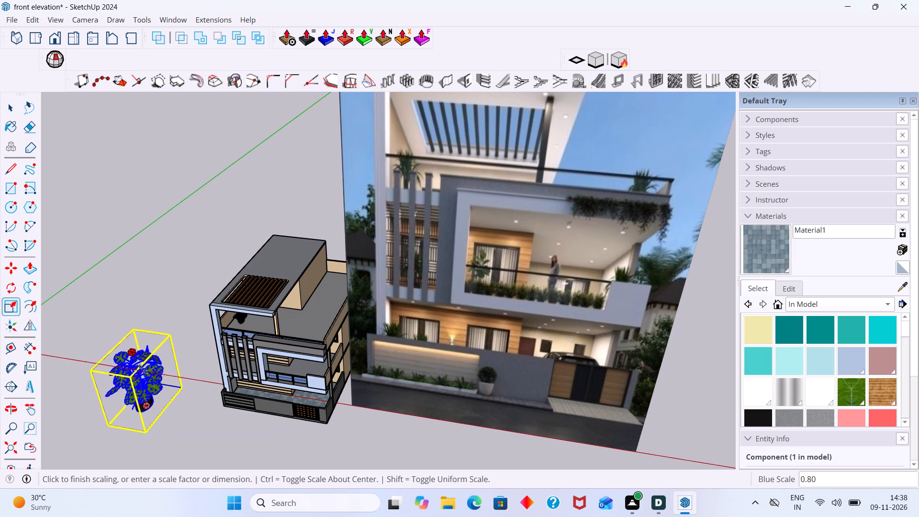
left_click(138, 357)
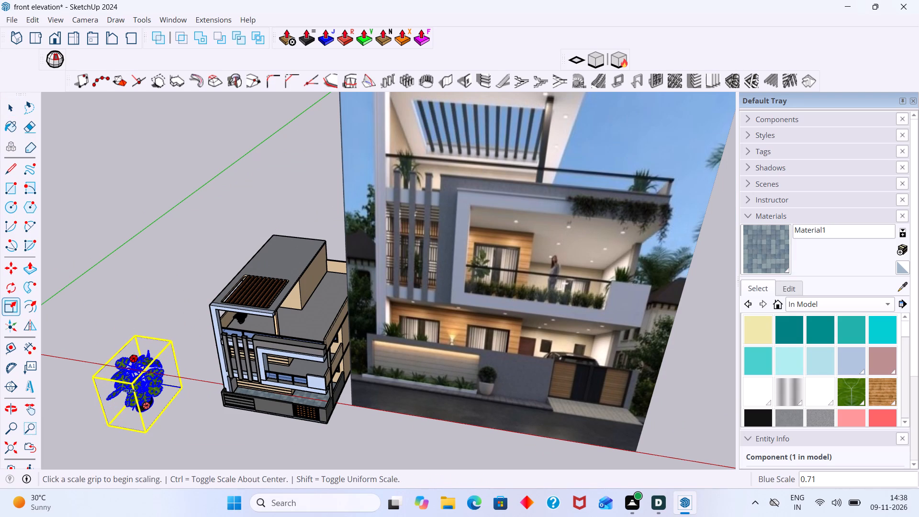
left_click(121, 404)
left_click(132, 394)
middle_click_drag(153, 385, 157, 383)
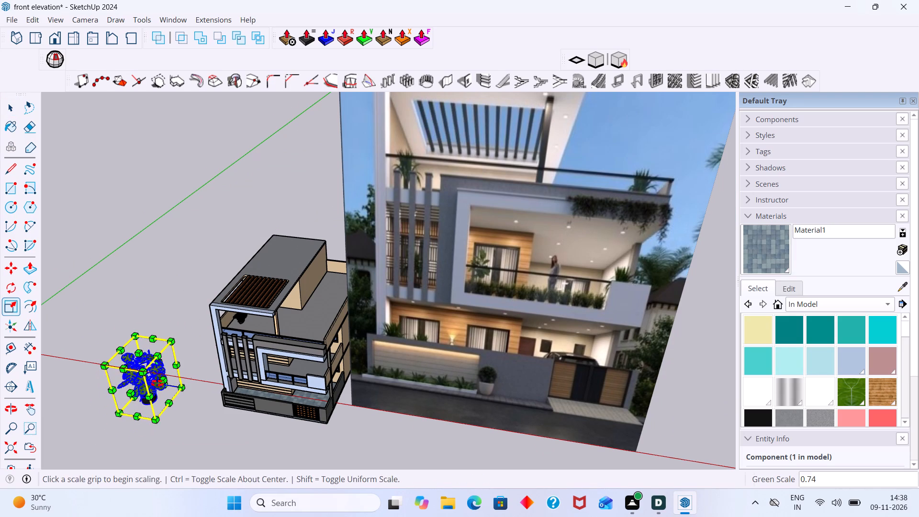
Slim the plant to 0.66 along the green axis and about 0.93 along the red axis, lower its height slightly, and deselect it.
middle_click_drag(157, 383, 247, 368)
middle_click_drag(248, 372, 409, 303, "shift")
middle_click_drag(316, 346, 485, 313)
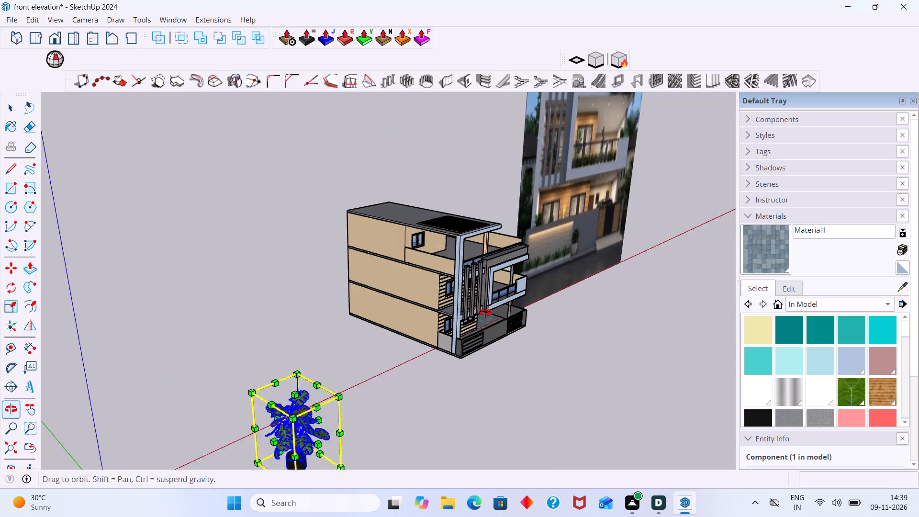
middle_click_drag(485, 313, 498, 309)
middle_click_drag(404, 360, 491, 247)
scroll(423, 303, "up", 2)
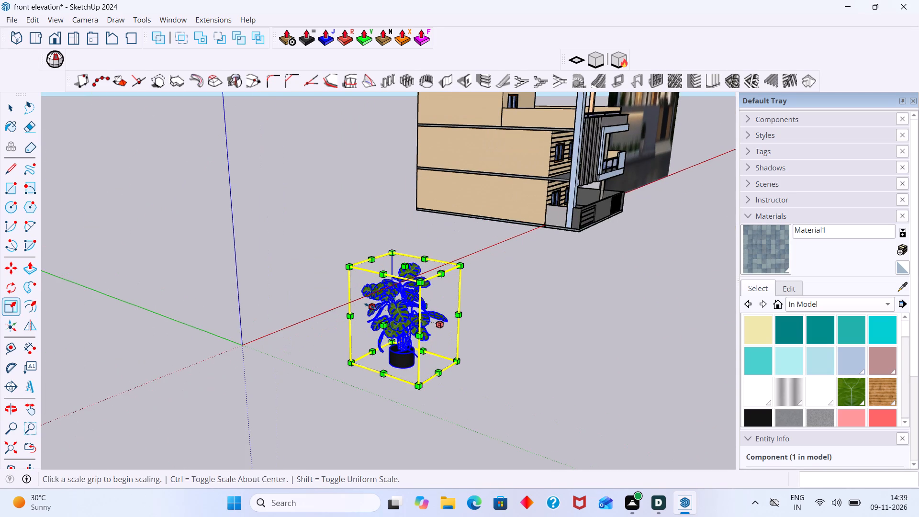
left_click(371, 305)
left_click(393, 312)
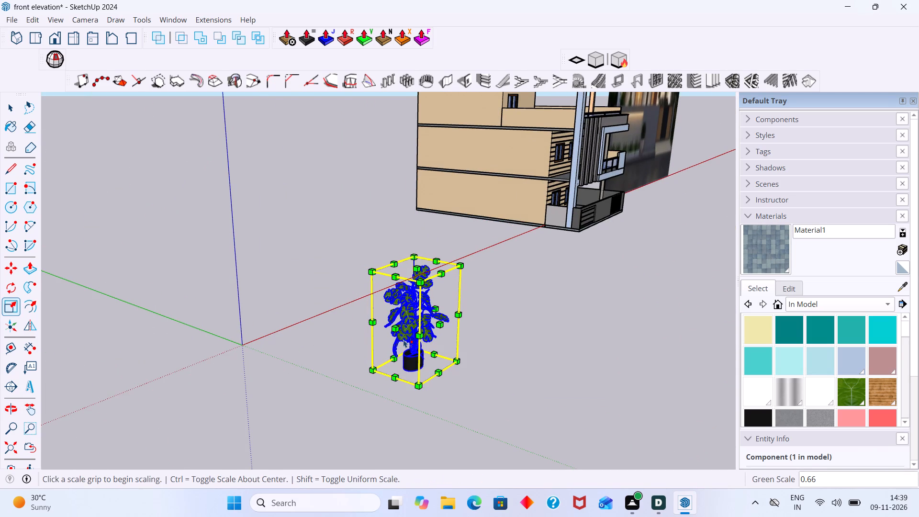
left_click(395, 329)
left_click(398, 325)
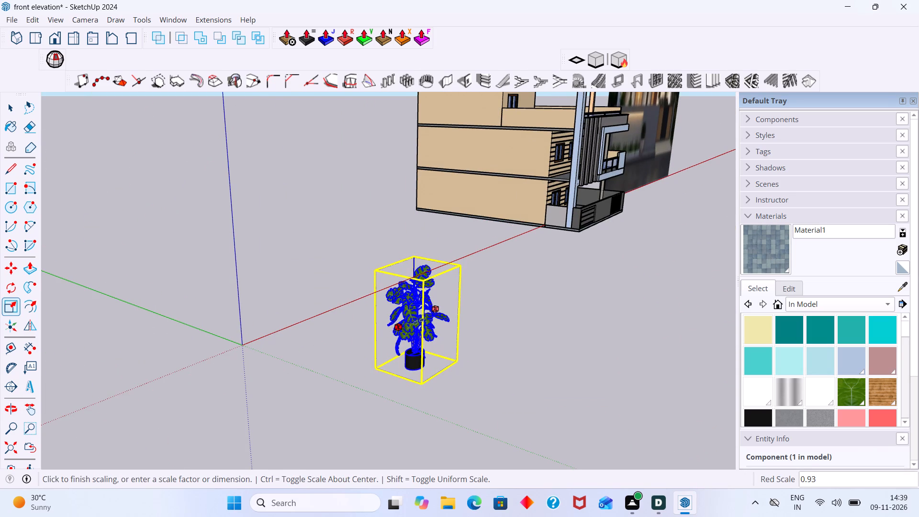
middle_click_drag(433, 315, 341, 316)
left_click(347, 265)
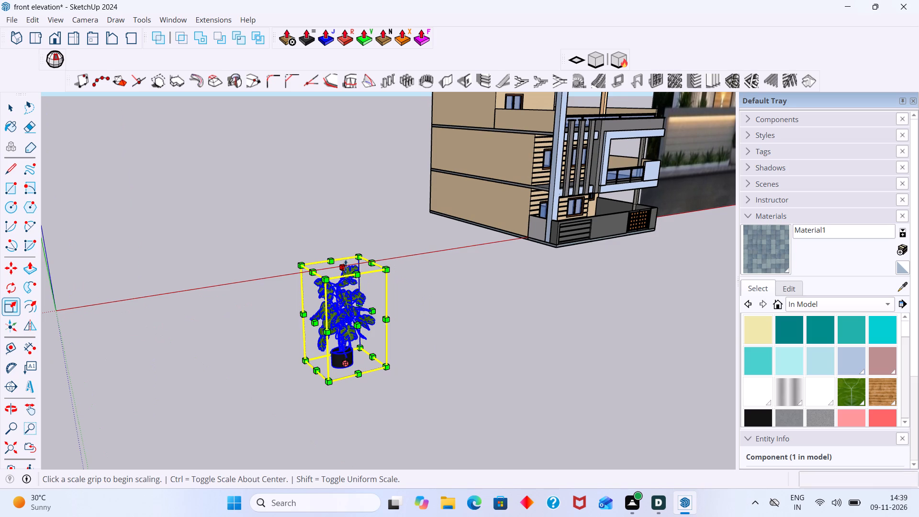
left_click(347, 281)
key("space")
left_click(414, 307)
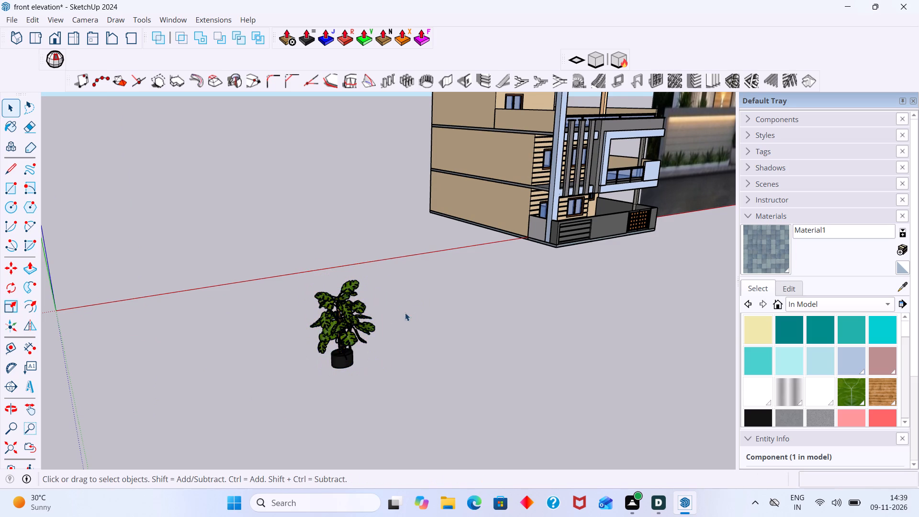
Move the broad-leaf plant by its bottom corner onto the first-floor balcony, against the corner of the slatted wall, and deselect it.
scroll(404, 313, "down", 2)
left_click(365, 322)
key("m")
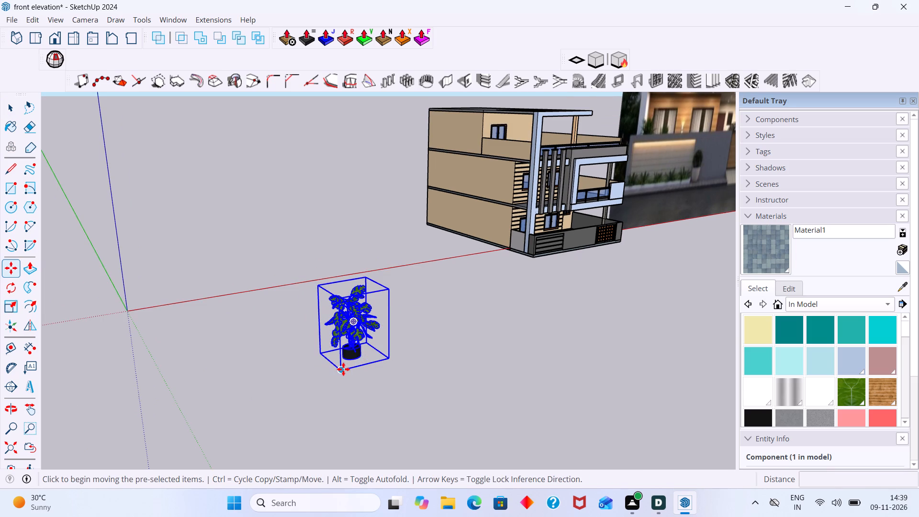
left_click(341, 369)
scroll(432, 311, "down", 6)
middle_click_drag(511, 254, 347, 292)
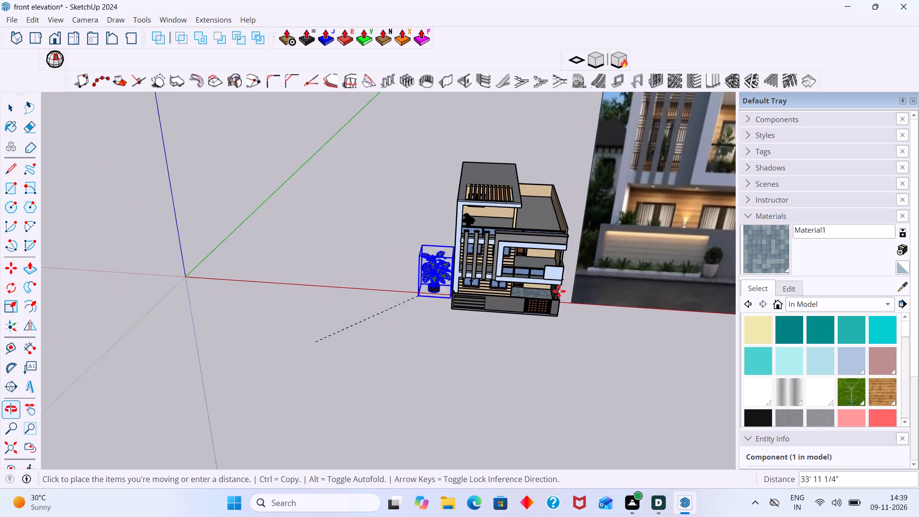
middle_click_drag(566, 273, 471, 275)
scroll(487, 277, "up", 15)
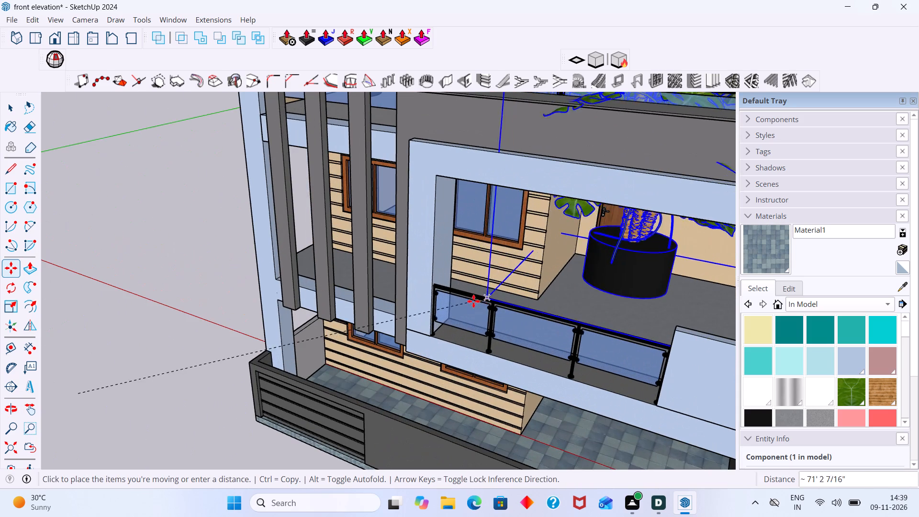
middle_click_drag(567, 312, 557, 314)
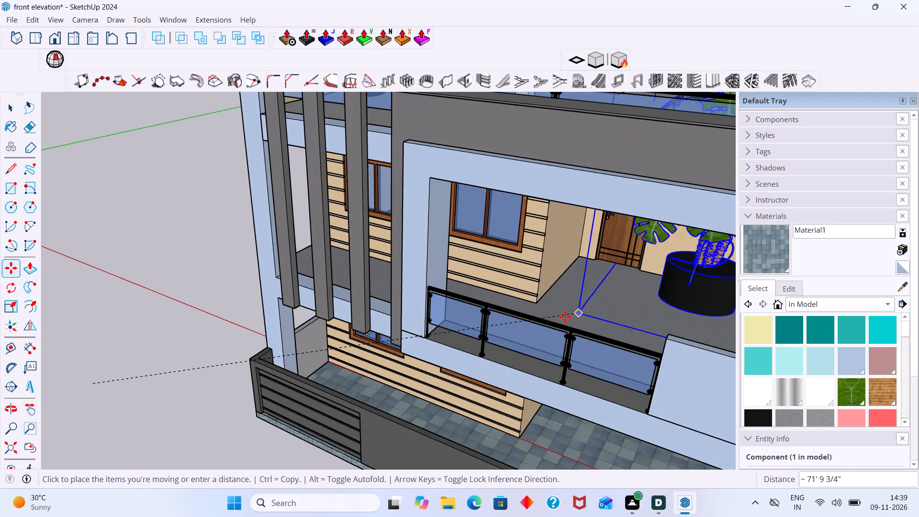
middle_click_drag(581, 314, 558, 281)
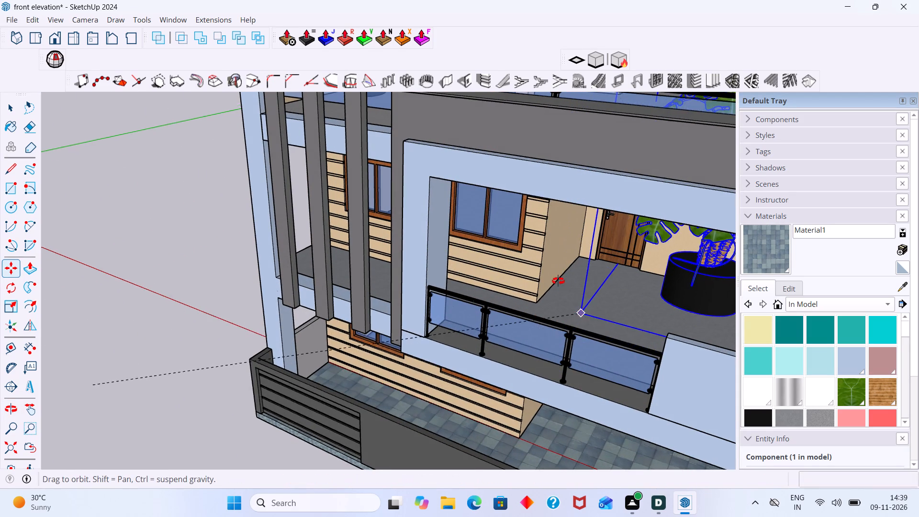
middle_click_drag(558, 281, 492, 269)
middle_click_drag(594, 296, 536, 312)
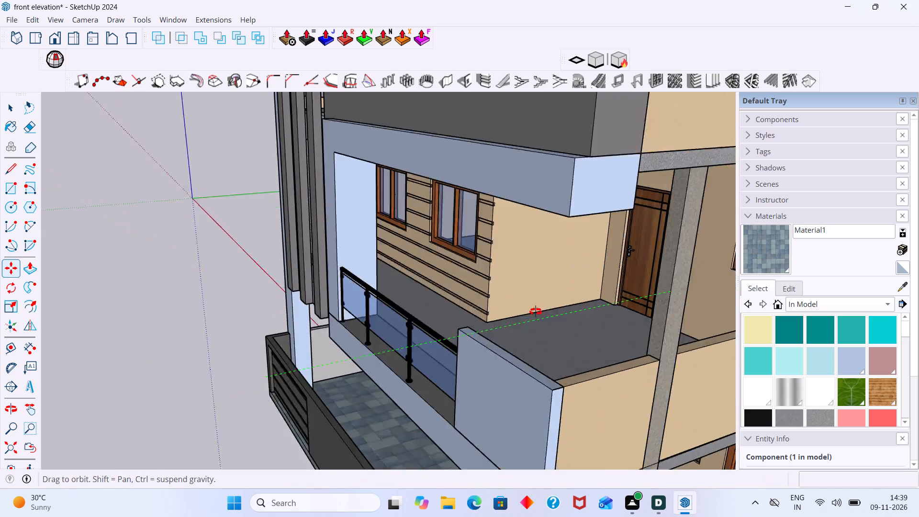
middle_click_drag(536, 312, 527, 315)
left_click(466, 336)
key("space")
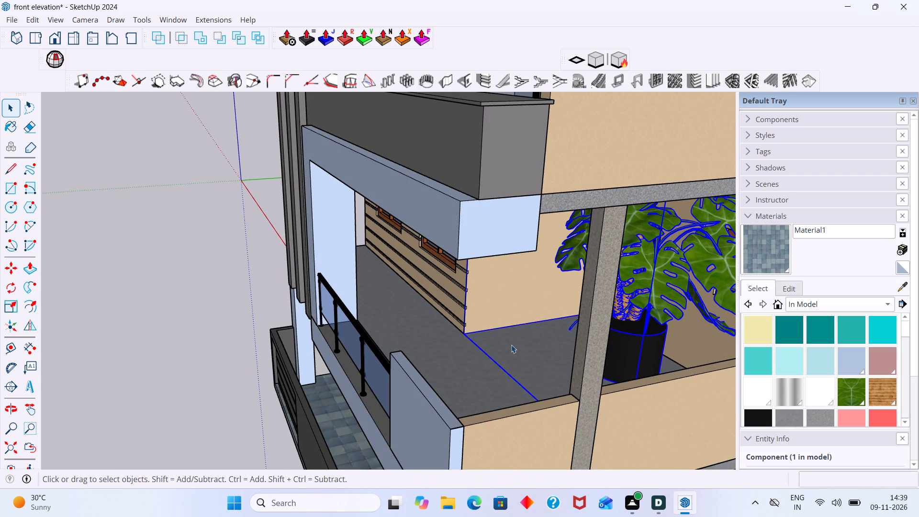
left_click(512, 345)
Scale the balcony plant's height to about 0.44 so it fits beneath the upper slab.
scroll(513, 346, "down", 9)
middle_click_drag(581, 335, 621, 316)
scroll(605, 288, "up", 3)
left_click(605, 287)
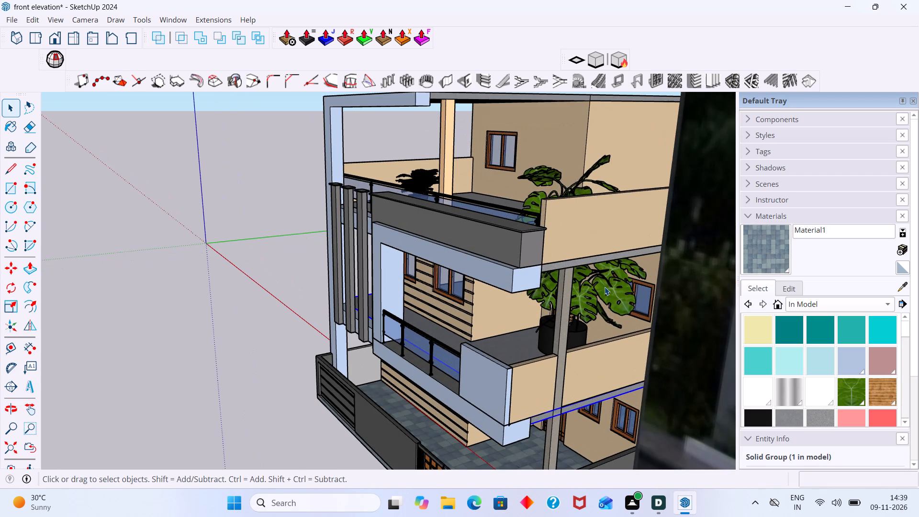
key("s")
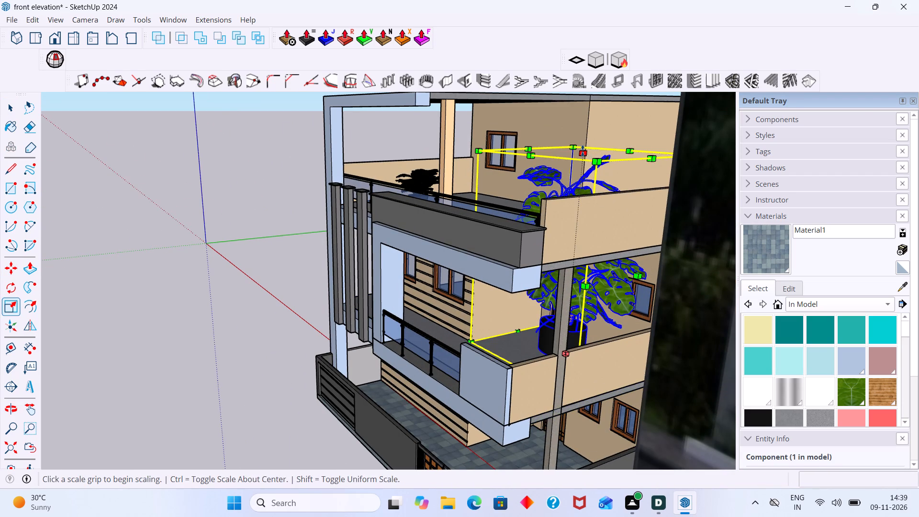
left_click(583, 151)
middle_click_drag(558, 300, 678, 264)
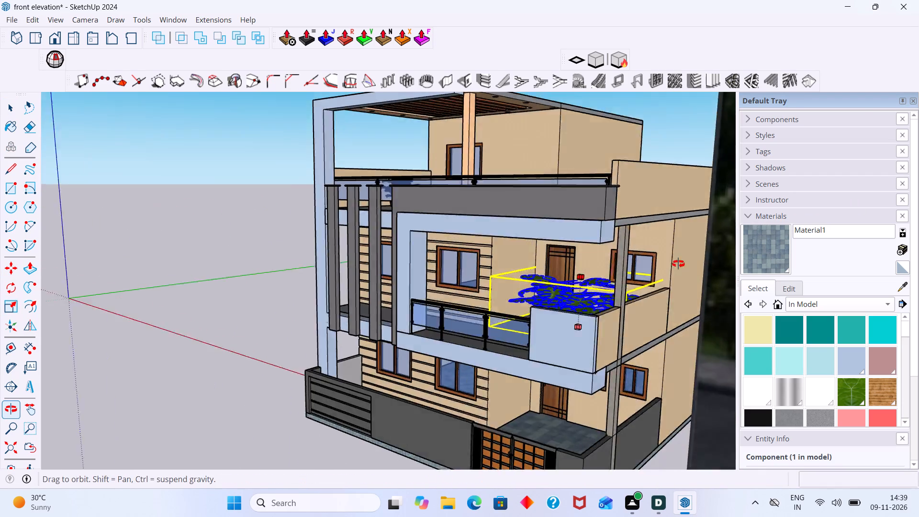
middle_click_drag(678, 264, 724, 250)
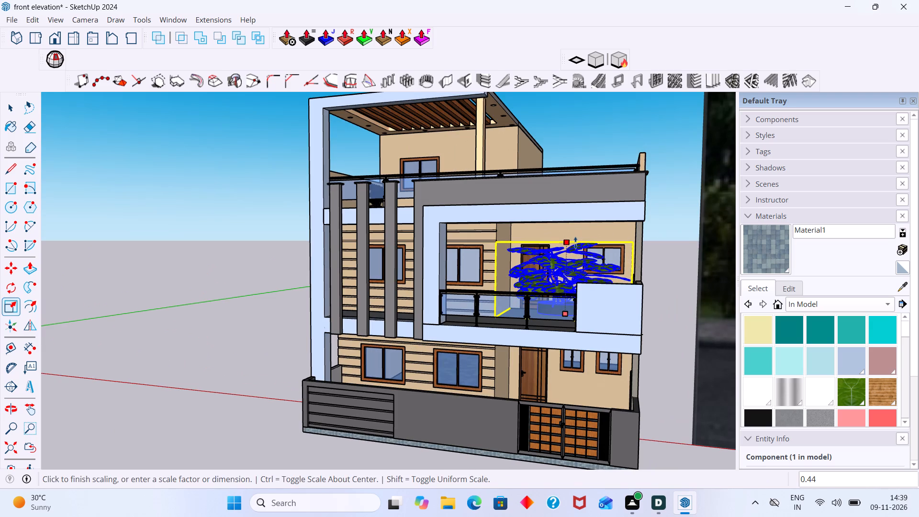
left_click(575, 243)
Narrow the balcony plant along the red axis to about 0.46 and again to about 0.67 from its opposite side.
middle_click_drag(616, 275, 491, 282)
middle_click_drag(525, 285, 518, 325)
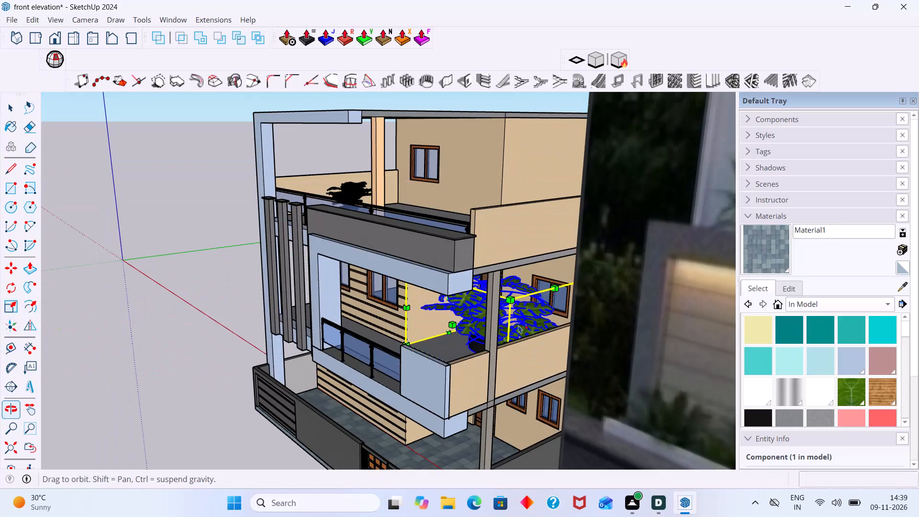
middle_click_drag(518, 325, 518, 324)
middle_click_drag(535, 338, 580, 372)
scroll(581, 357, "up", 1)
left_click(572, 340)
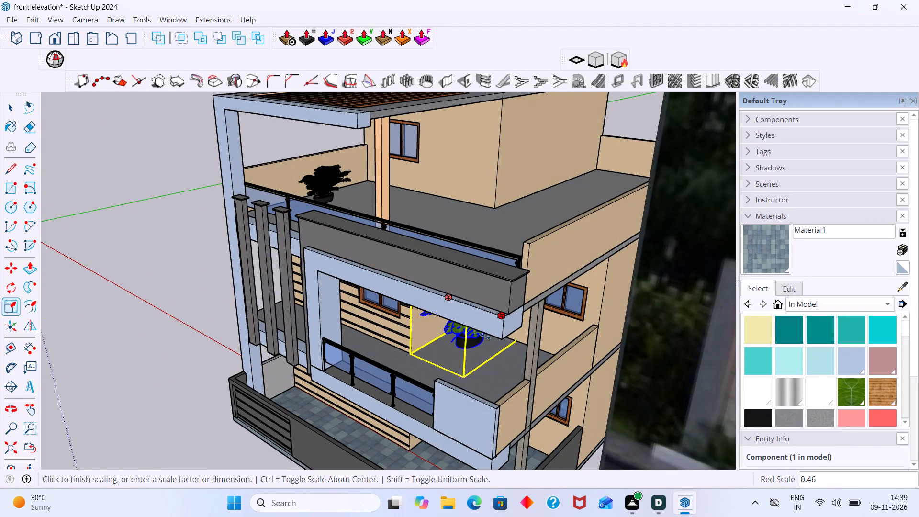
left_click(486, 340)
middle_click_drag(476, 350, 536, 303)
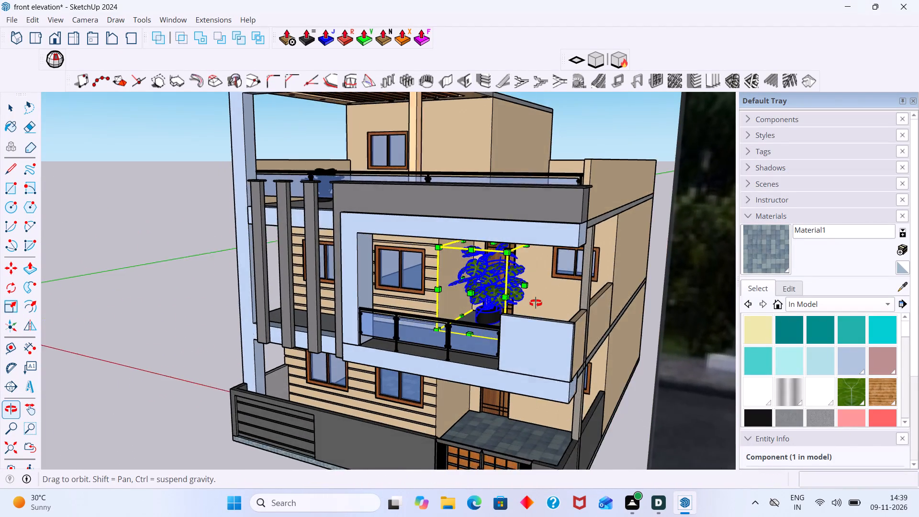
middle_click_drag(536, 303, 538, 304)
scroll(538, 304, "up", 1)
left_click(459, 278)
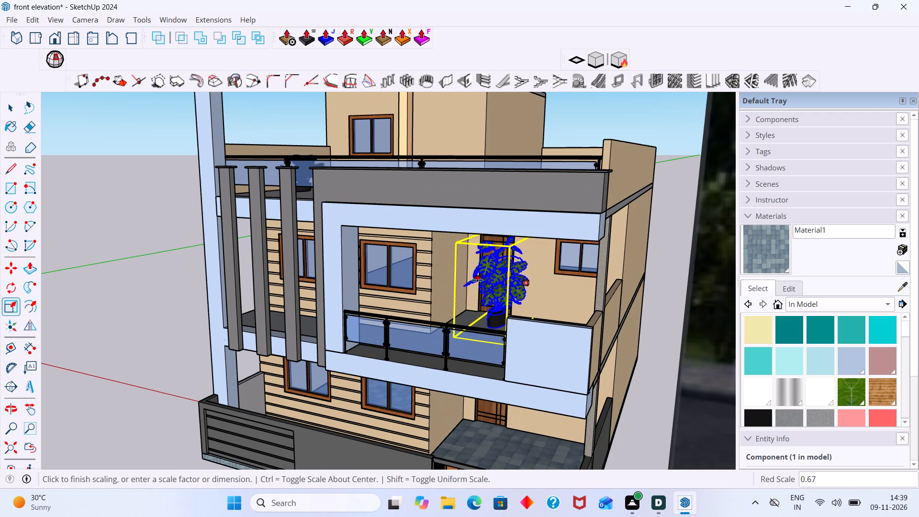
left_click(477, 280)
Widen the balcony plant along the red axis to about 1.12 and adjust its depth slightly along the green axis.
middle_click_drag(519, 291, 471, 294)
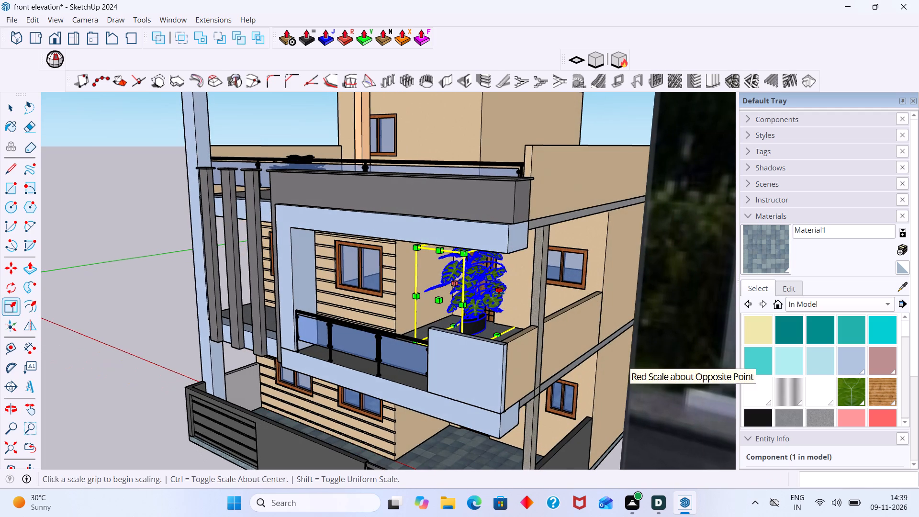
left_click(499, 293)
left_click(500, 301)
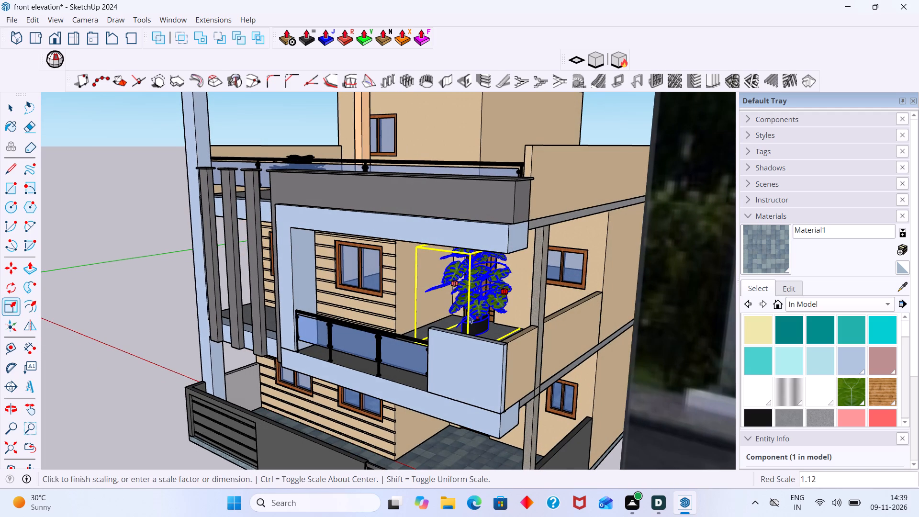
left_click(438, 304)
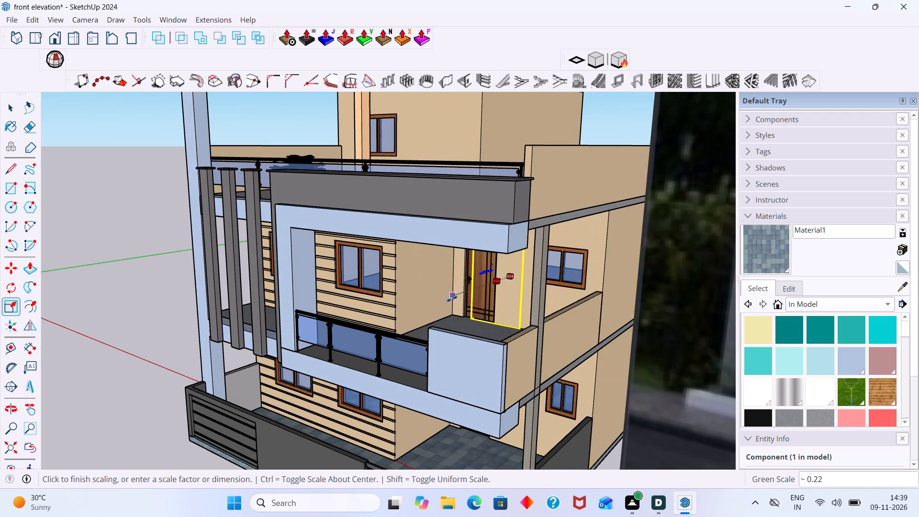
left_click(449, 306)
scroll(482, 261, "down", 5)
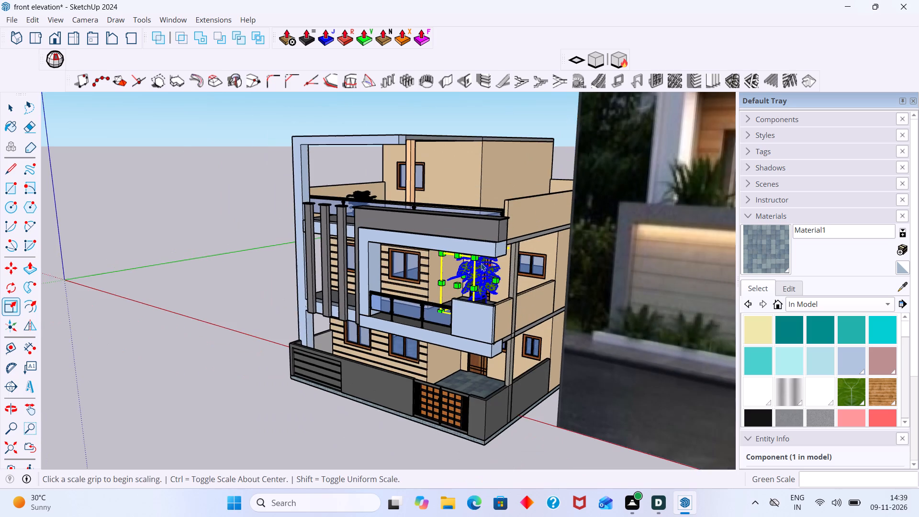
Scale the balcony plant's height to about 0.65 along the blue axis and deselect it.
scroll(478, 256, "up", 6)
middle_click_drag(466, 268, 475, 246)
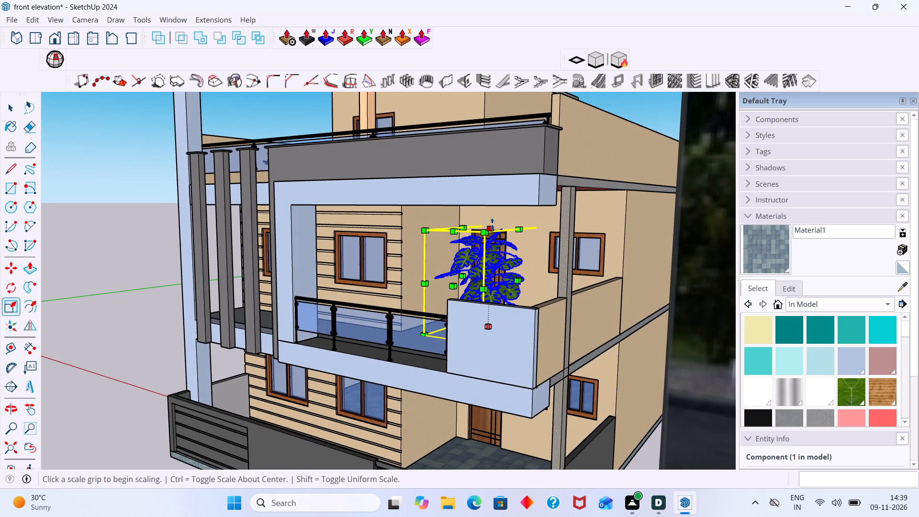
left_click(492, 224)
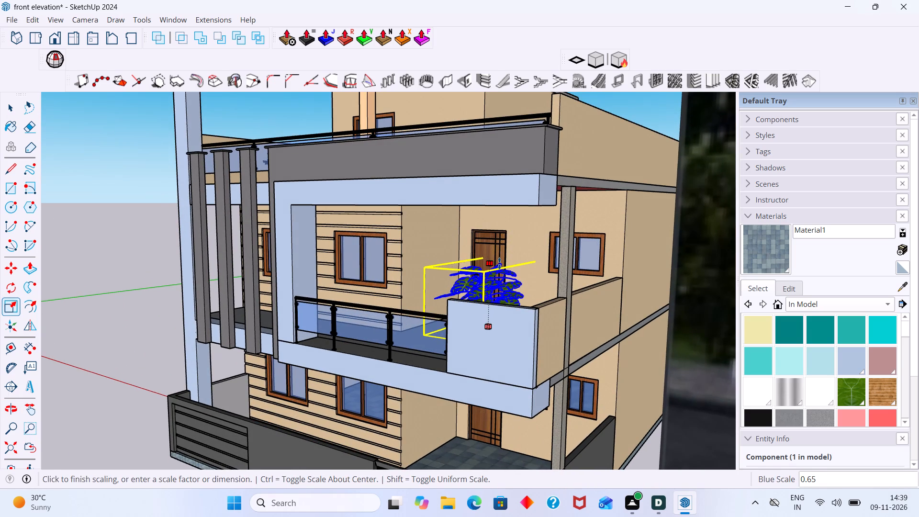
left_click(499, 263)
key("space")
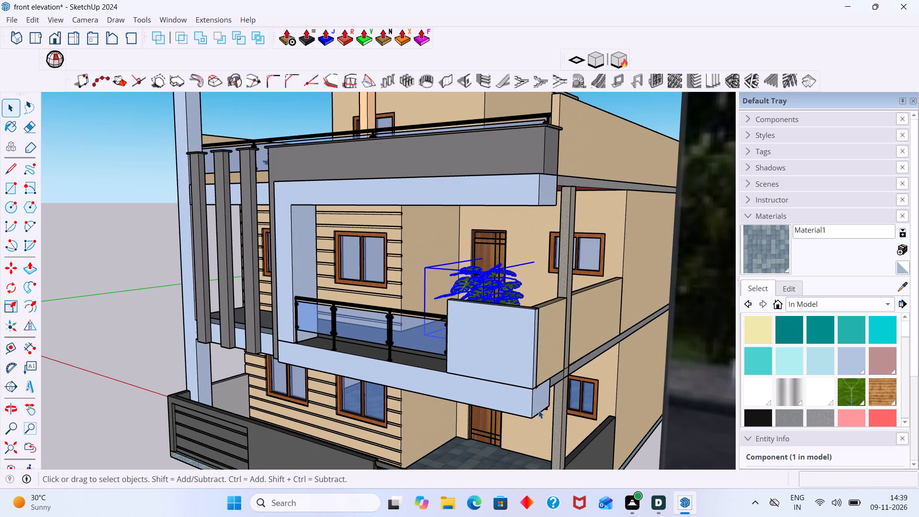
left_click(157, 315)
Move the balcony plant by its pot base across the balcony floor to behind the glass railing, about 9' 11 11/16" away.
middle_click_drag(490, 300, 472, 350)
scroll(475, 350, "up", 3)
middle_click_drag(476, 349, 511, 322)
scroll(484, 291, "up", 3)
left_click(508, 288)
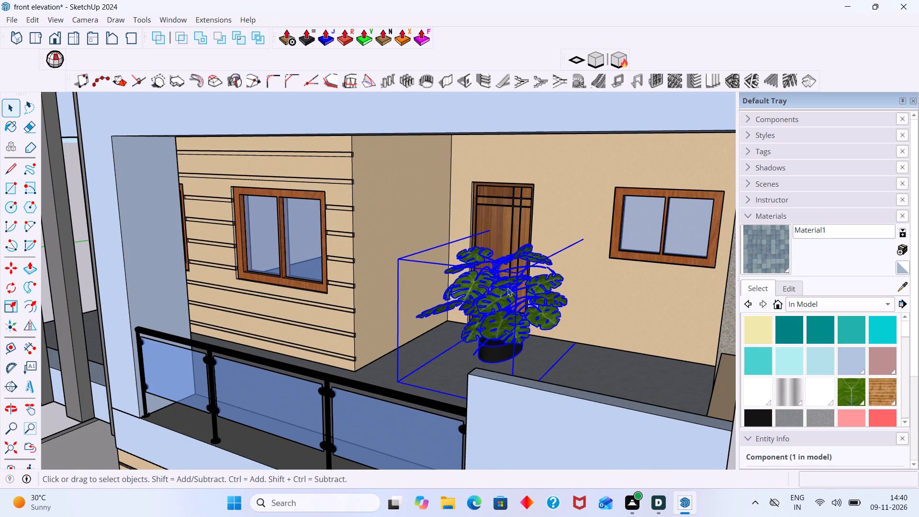
key("m")
middle_click_drag(490, 370, 494, 387)
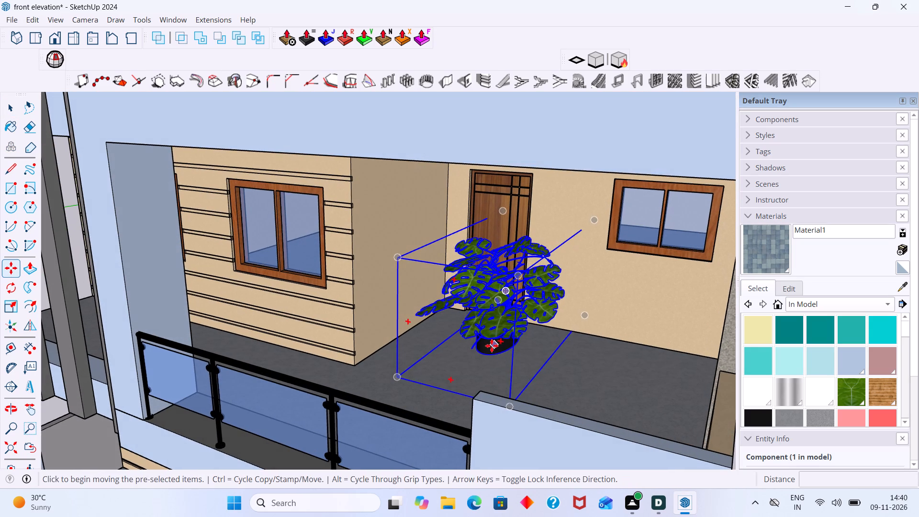
left_click(490, 353)
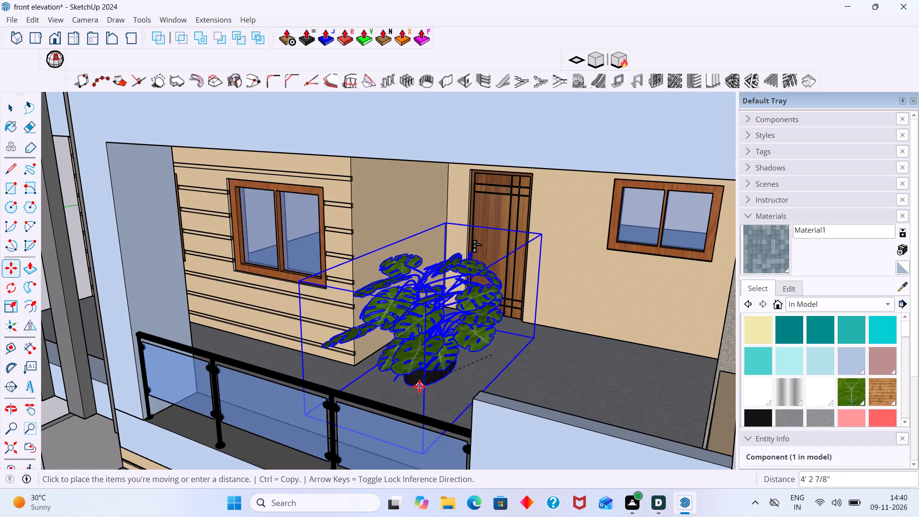
middle_click_drag(287, 362, 258, 354)
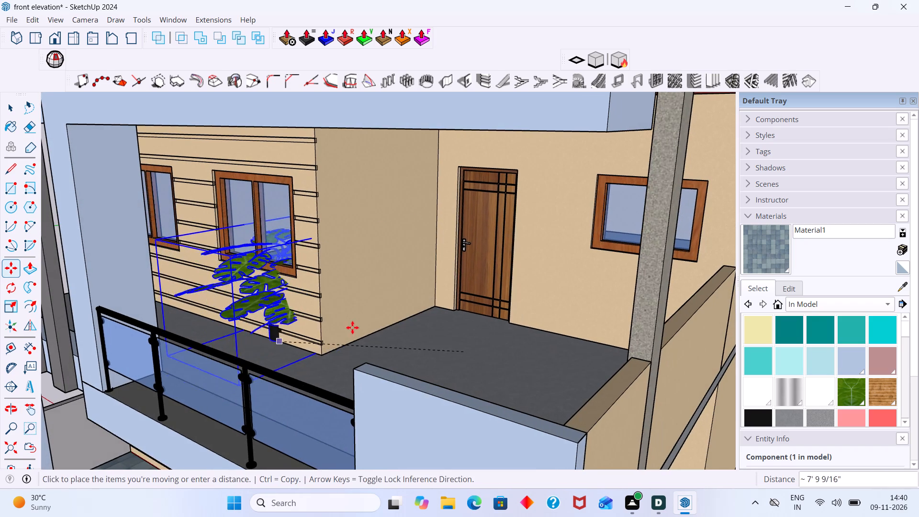
middle_click_drag(410, 305, 344, 324)
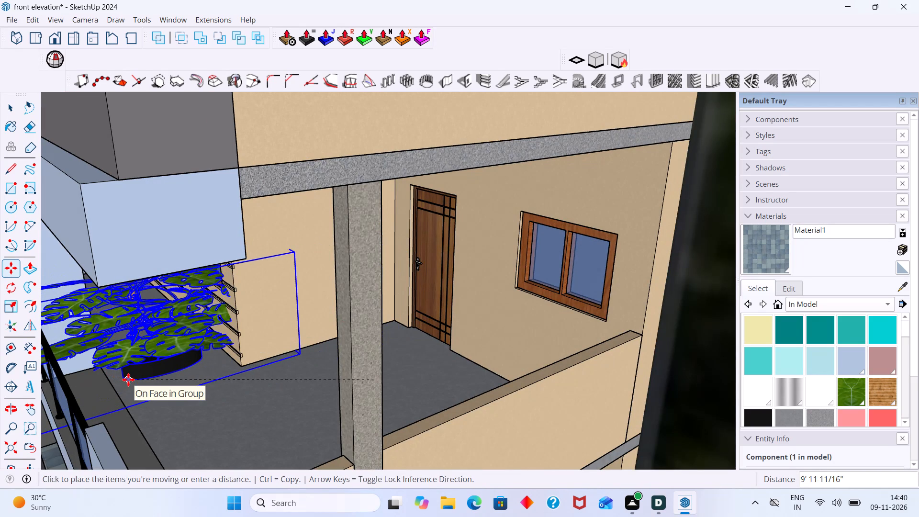
left_click(128, 380)
key("space")
left_click(183, 404)
scroll(184, 402, "down", 3)
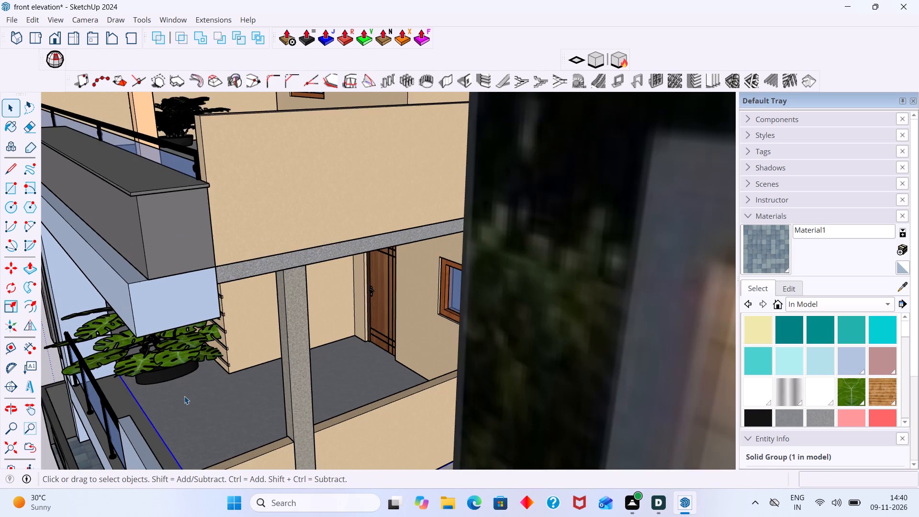
Scale the balcony plant along the green axis to about 0.70 from its railing side.
middle_click_drag(185, 394, 284, 381)
scroll(250, 387, "up", 5)
left_click(249, 376)
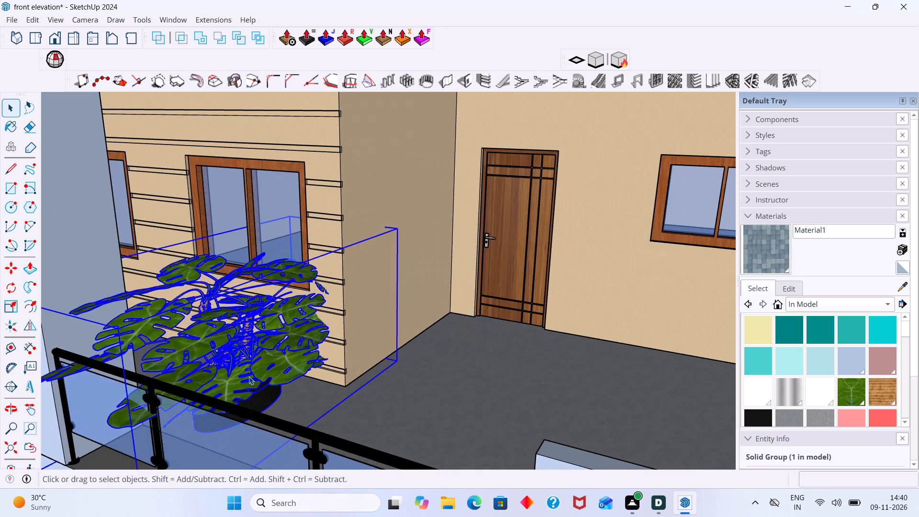
key("s")
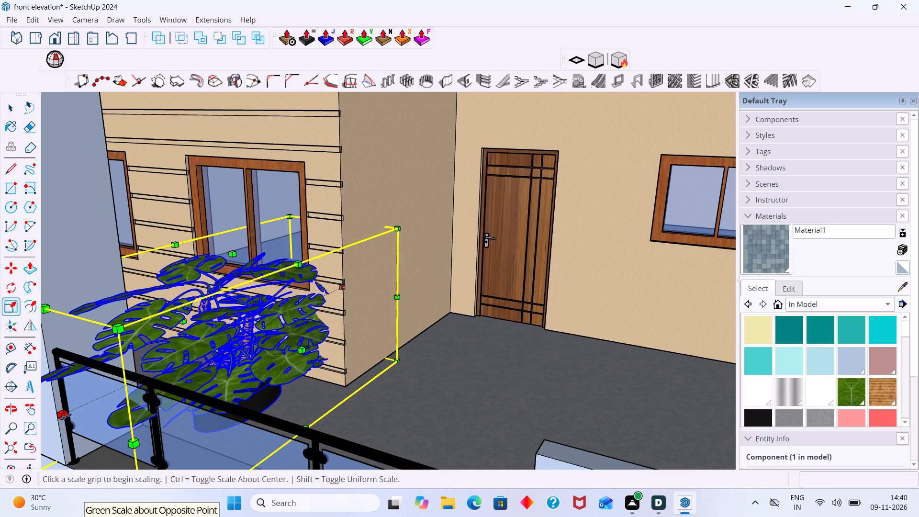
left_click(67, 416)
middle_click_drag(162, 384, 101, 408)
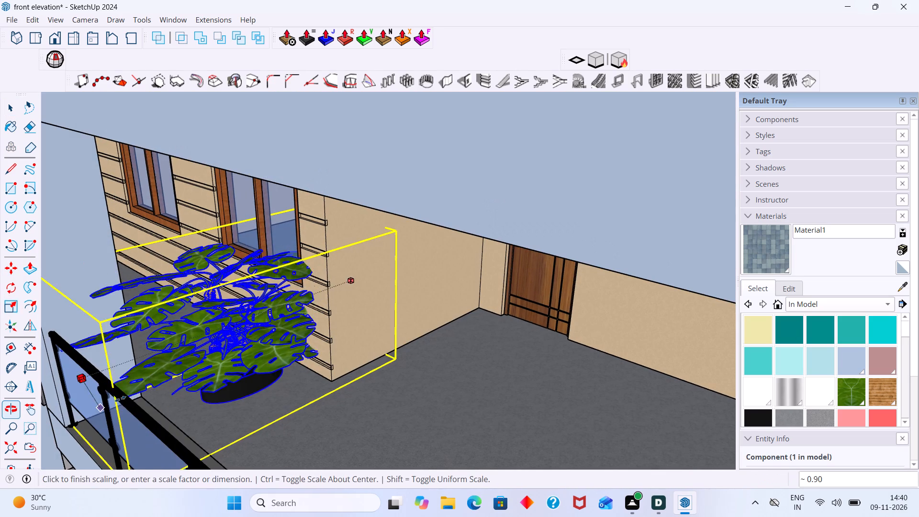
left_click(141, 394)
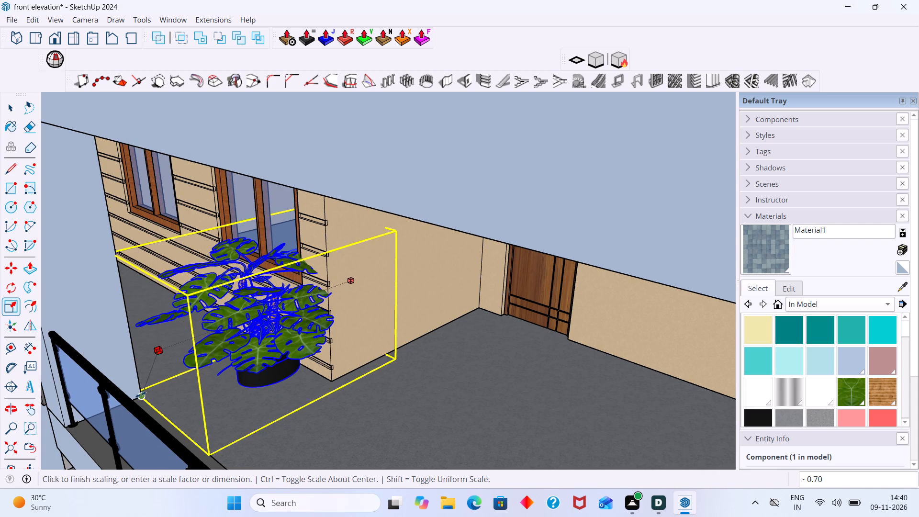
Scale the balcony plant to about 0.35 along red and 0.65 along green, then to 0.67 along green, and deselect it.
left_click(394, 297)
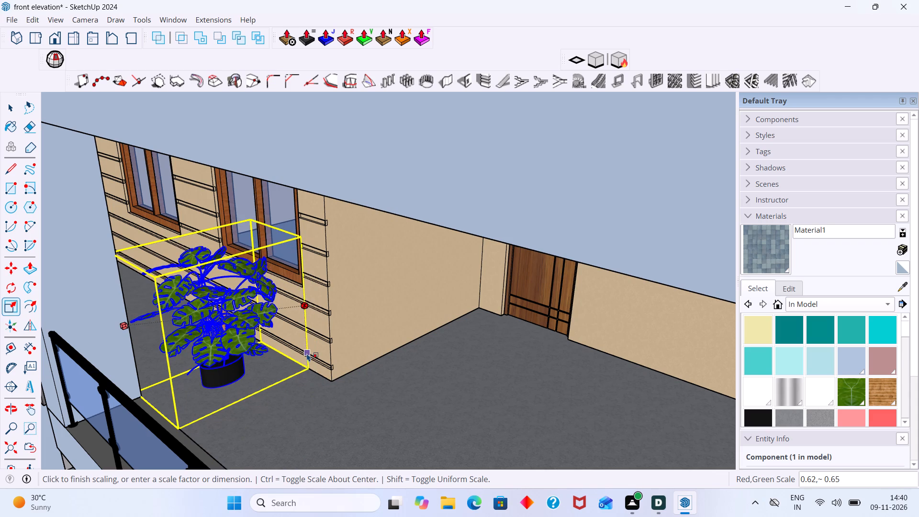
left_click(285, 349)
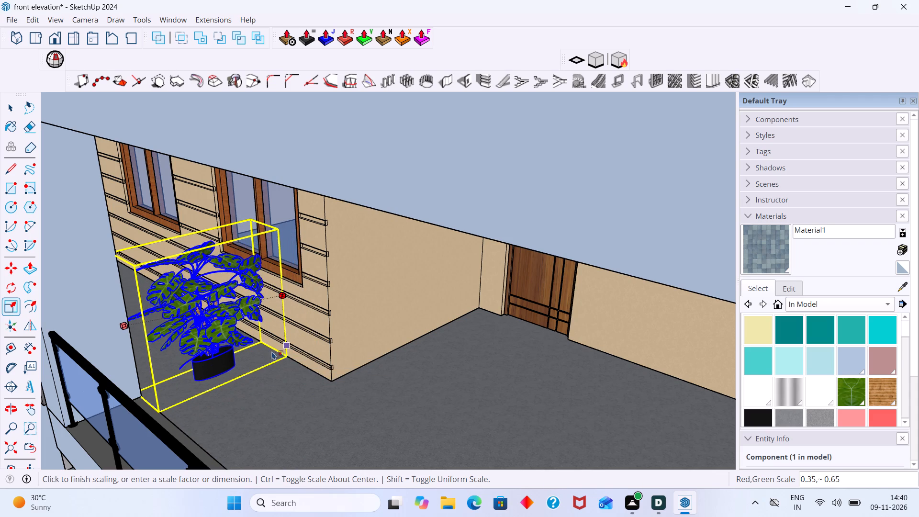
middle_click_drag(258, 357, 301, 356)
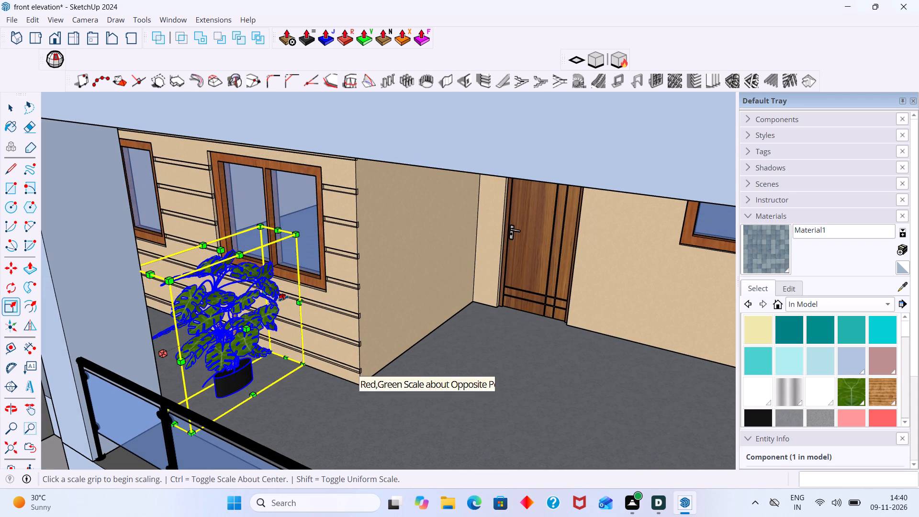
left_click(283, 298)
left_click(251, 322)
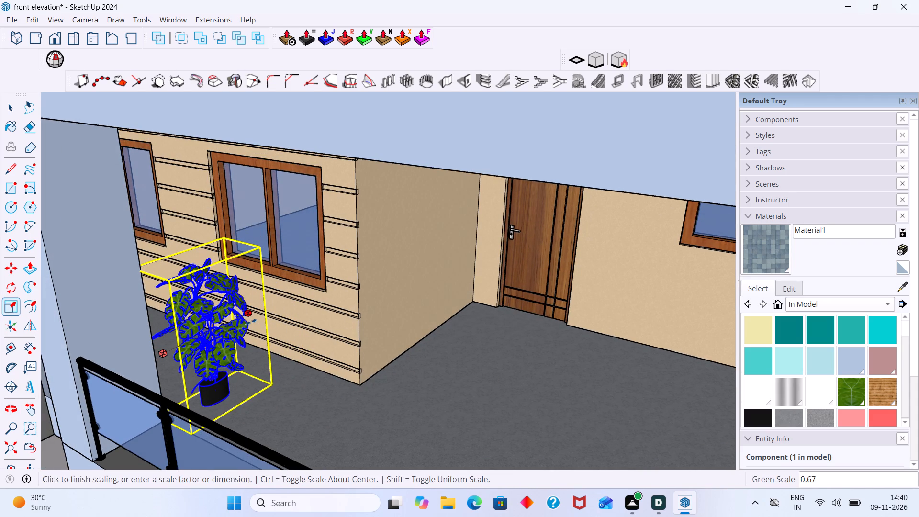
key("space")
left_click(287, 381)
Examine the resized plant's proportions against the balcony and the whole front of the house.
scroll(285, 380, "down", 8)
middle_click_drag(291, 382, 370, 357)
scroll(370, 355, "down", 3)
scroll(341, 367, "up", 7)
scroll(327, 346, "down", 11)
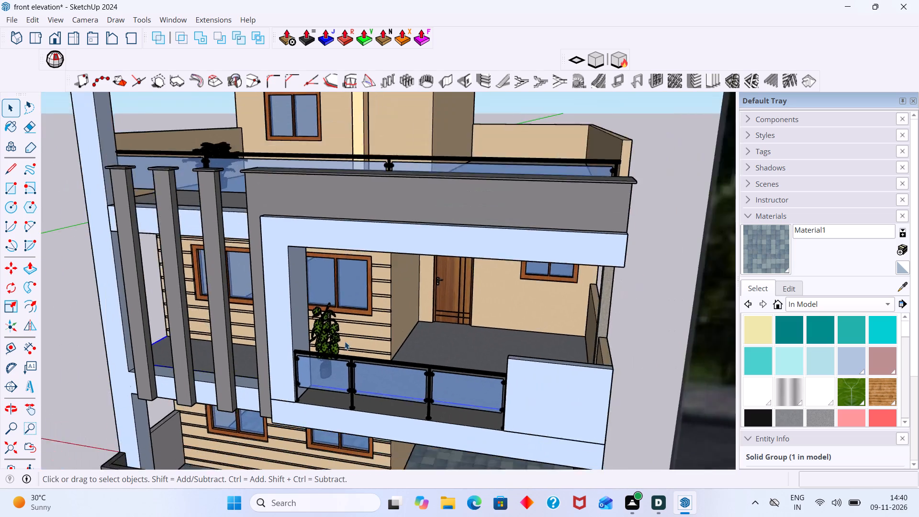
scroll(345, 341, "down", 12)
scroll(361, 351, "up", 4)
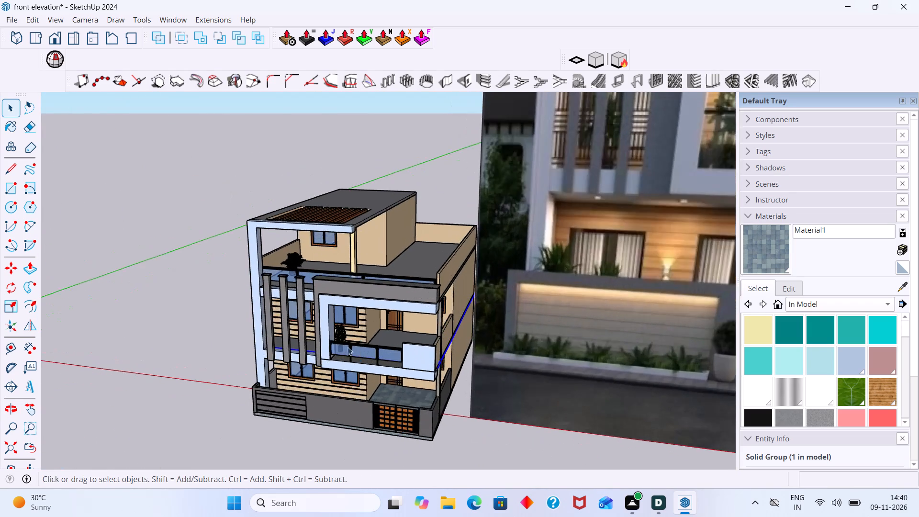
scroll(347, 347, "up", 14)
scroll(353, 329, "down", 14)
scroll(350, 332, "up", 20)
scroll(350, 332, "up", 20)
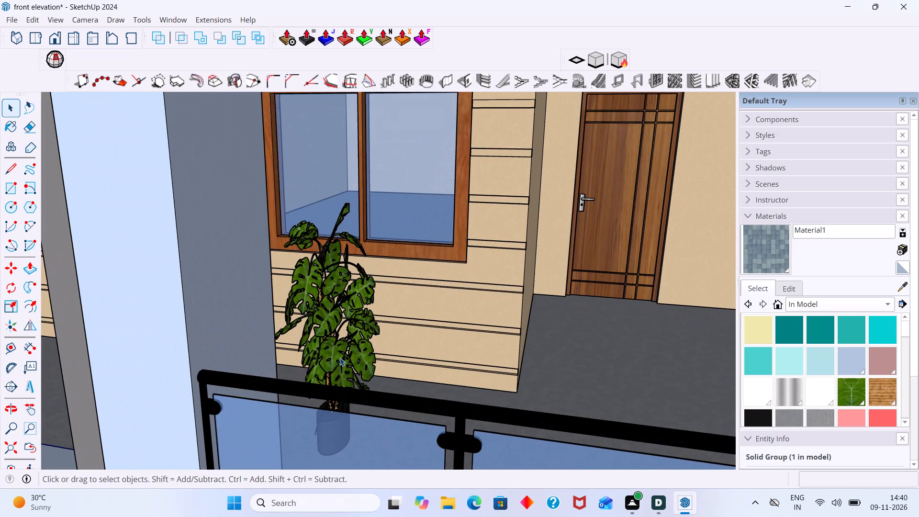
Move the balcony plant by its pot base onto the dark floor strip directly behind the glass railing.
left_click(340, 358)
key("s")
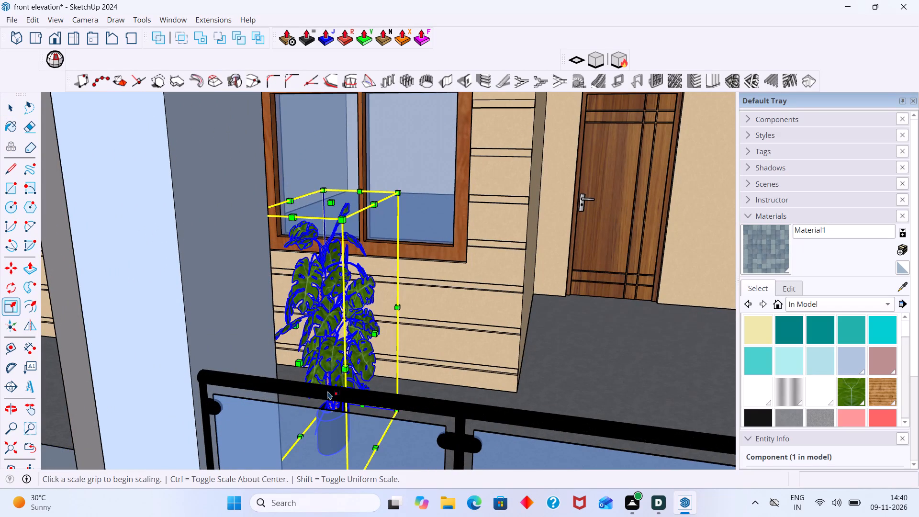
middle_click_drag(327, 395, 276, 497)
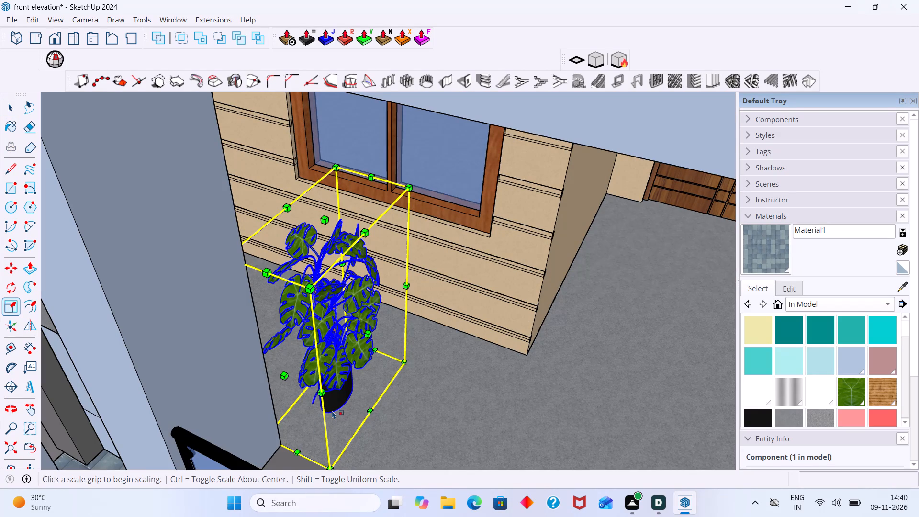
key("m")
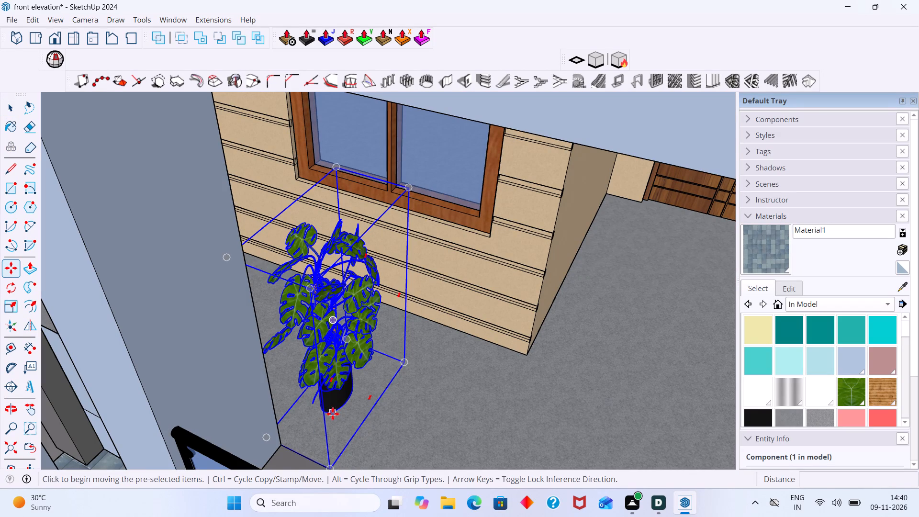
left_click(333, 414)
middle_click_drag(322, 432, 322, 404, "shift")
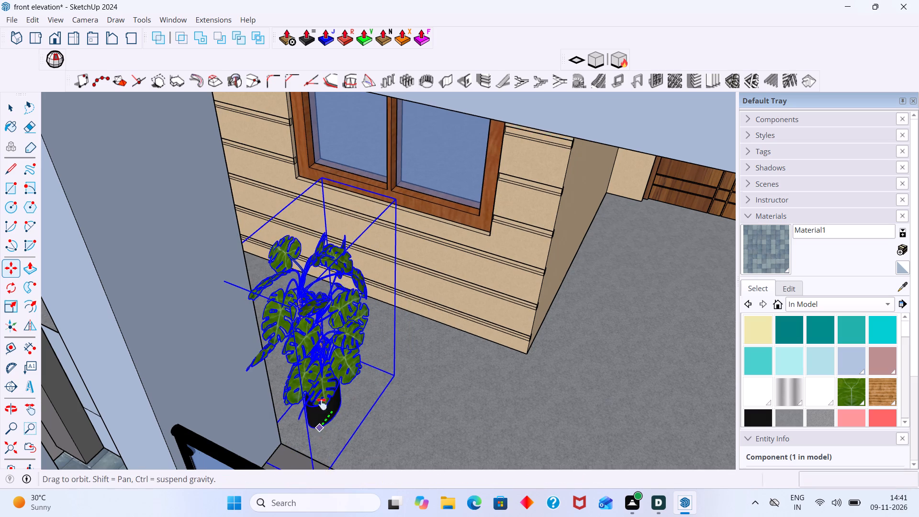
middle_click_drag(322, 404, 337, 344, "shift")
middle_click_drag(327, 380, 189, 412)
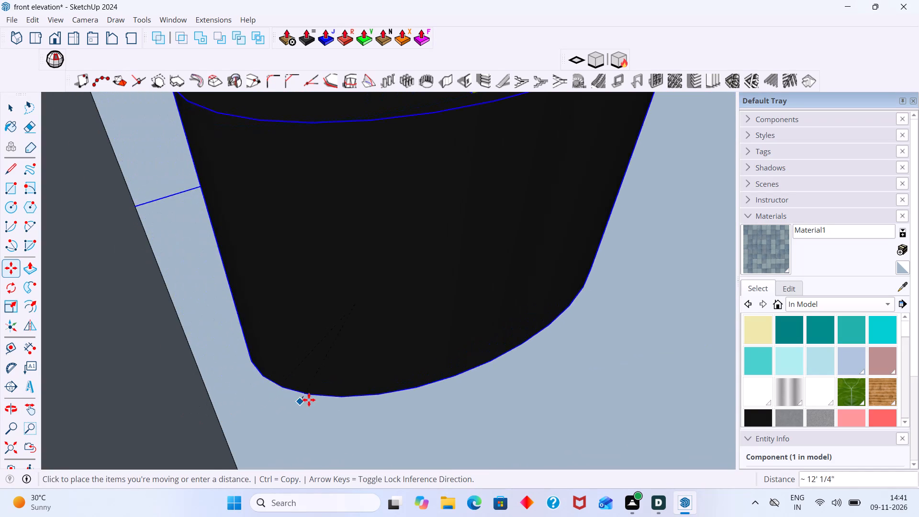
scroll(314, 393, "down", 20)
scroll(314, 393, "down", 1)
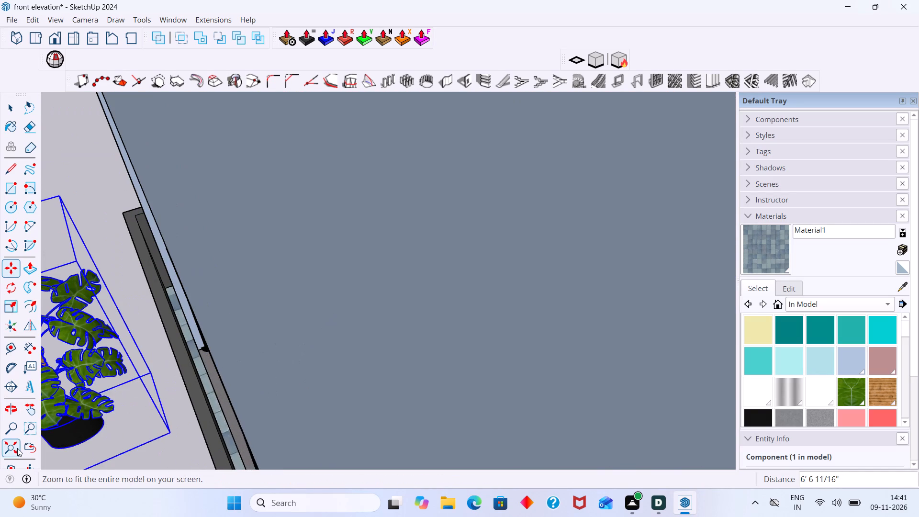
left_click(17, 448)
scroll(317, 338, "up", 19)
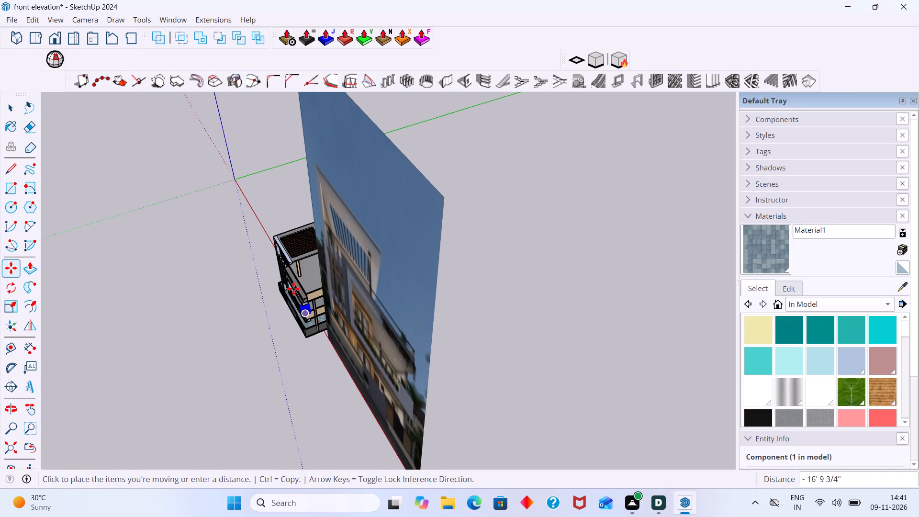
scroll(293, 289, "up", 20)
scroll(293, 289, "up", 20)
scroll(293, 289, "up", 2)
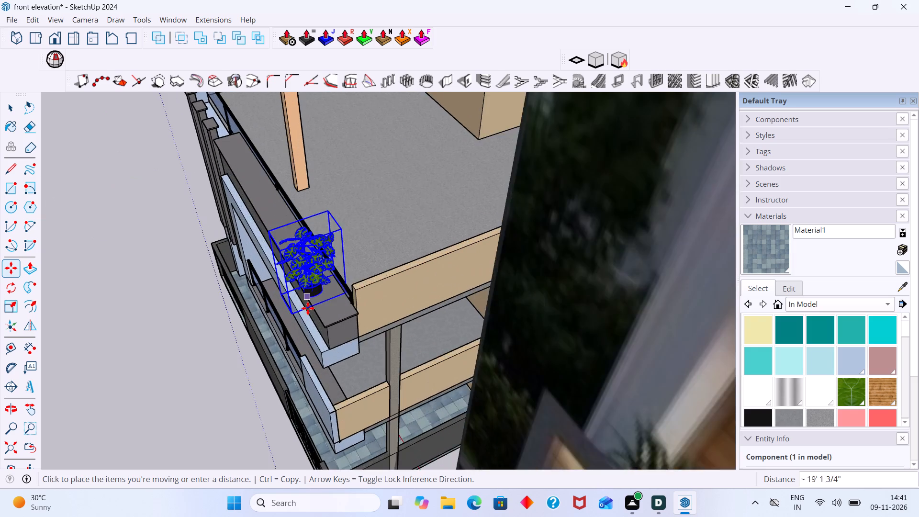
scroll(308, 308, "up", 3)
middle_click_drag(291, 341, 343, 306)
scroll(325, 316, "up", 12)
middle_click_drag(297, 318, 290, 320)
scroll(297, 318, "up", 1)
middle_click_drag(236, 354, 209, 361)
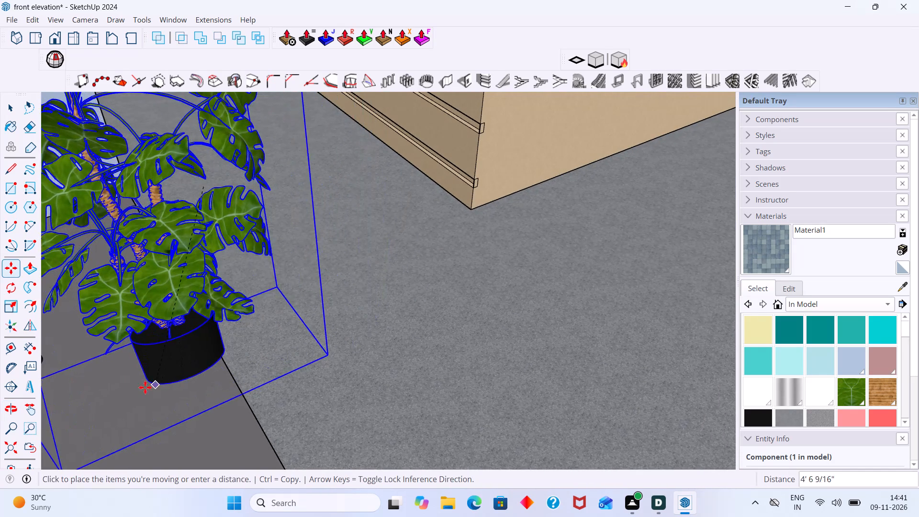
left_click(125, 387)
key("space")
Examine the plant's placement behind the first-floor glass railing from the side and front.
scroll(280, 367, "down", 8)
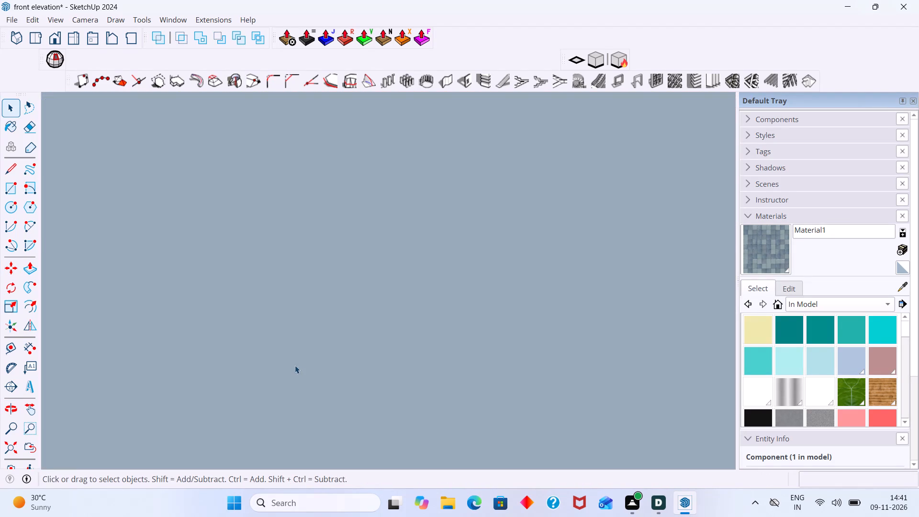
scroll(295, 365, "down", 4)
left_click(8, 451)
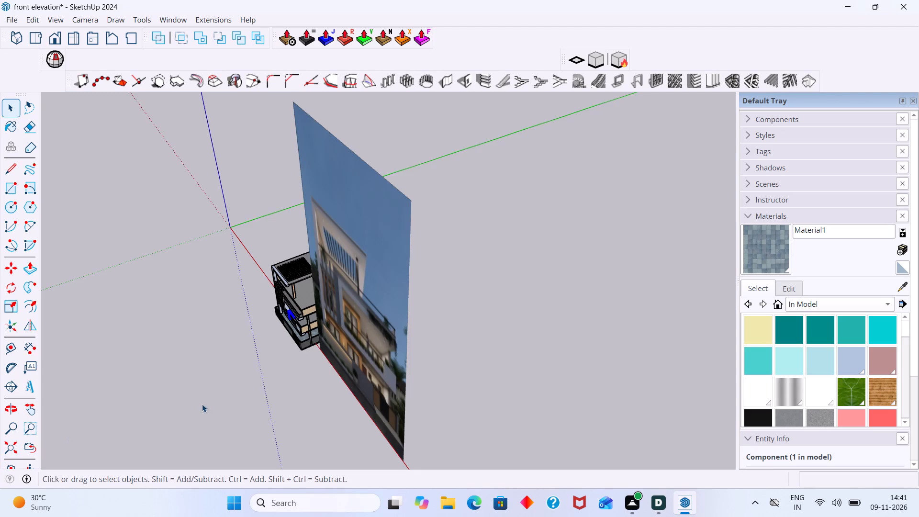
scroll(325, 317, "up", 20)
scroll(325, 317, "up", 5)
middle_click_drag(284, 356, 288, 357)
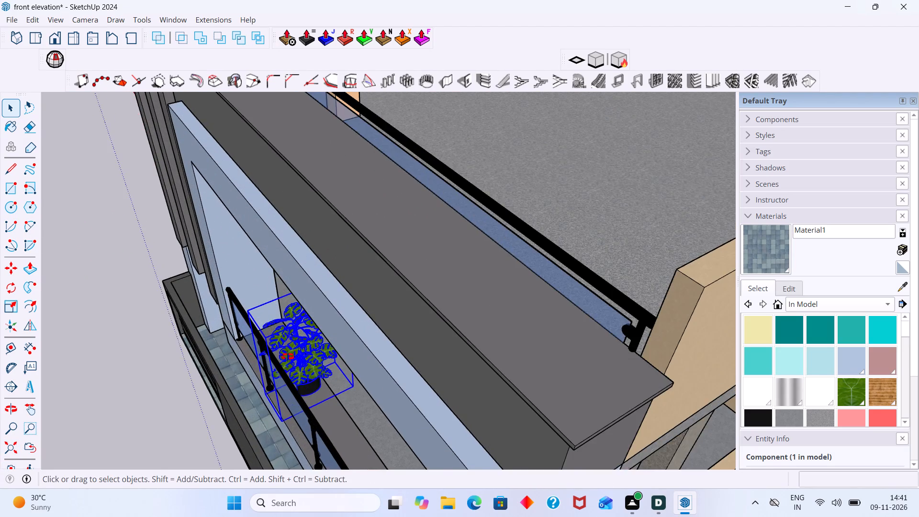
middle_click_drag(288, 357, 648, 334)
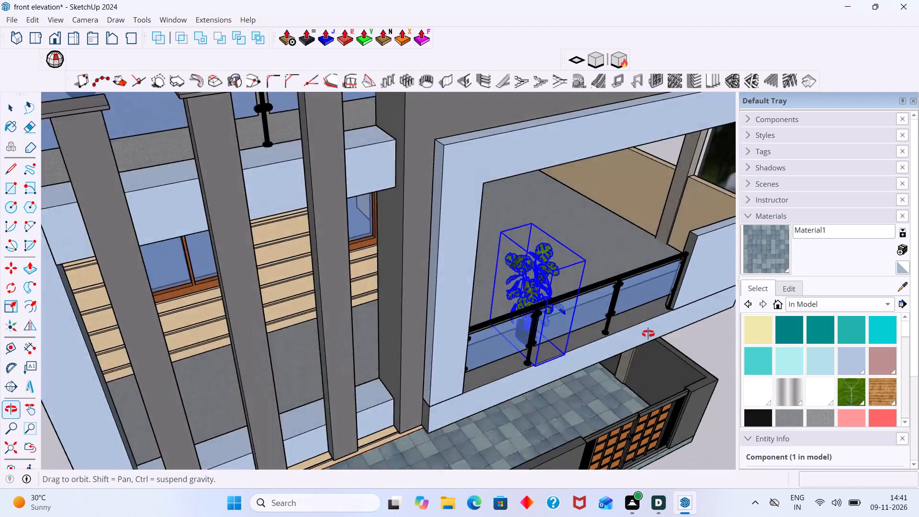
middle_click_drag(648, 334, 265, 347)
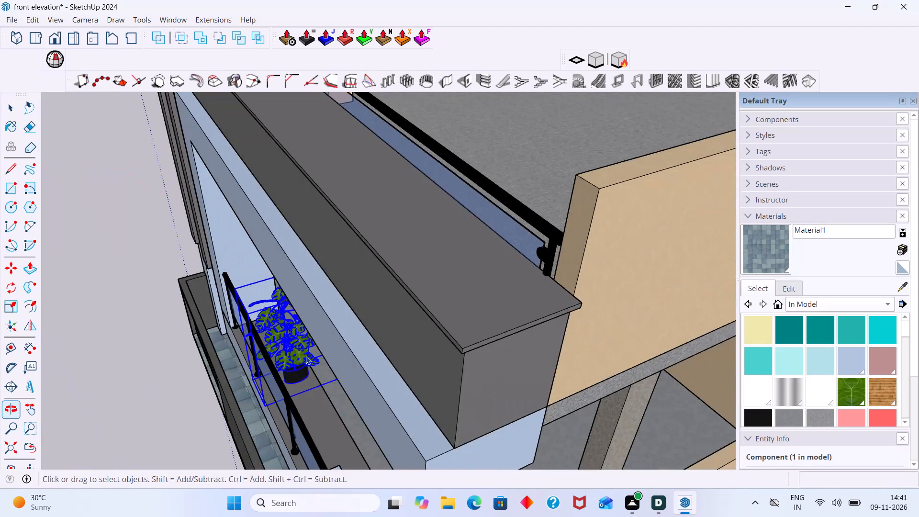
Move the balcony plant about 1' by its pot base, farther along the dark floor strip behind the glass railing.
scroll(322, 364, "up", 11)
left_click(284, 380)
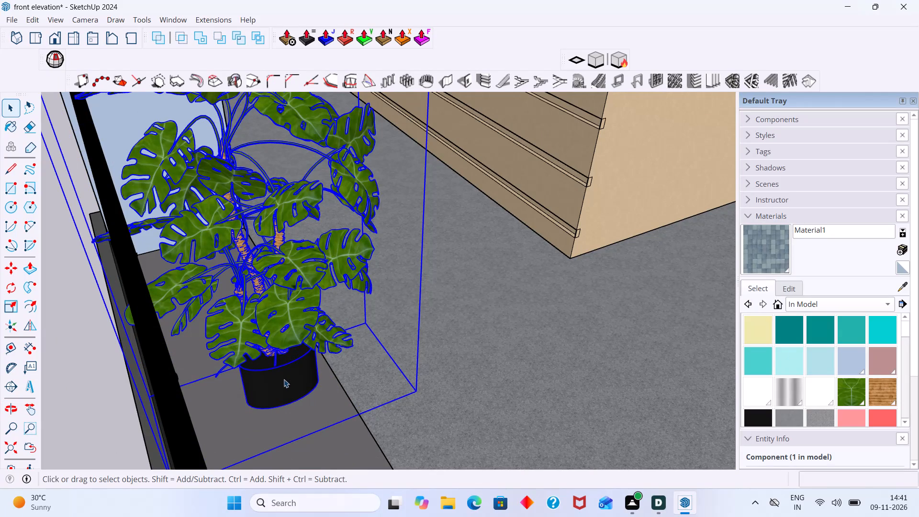
key("s")
key("m")
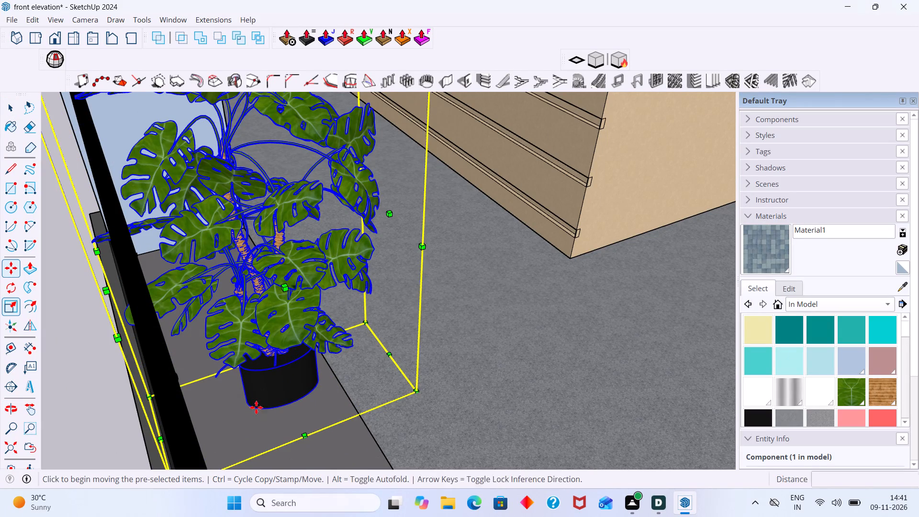
left_click(250, 405)
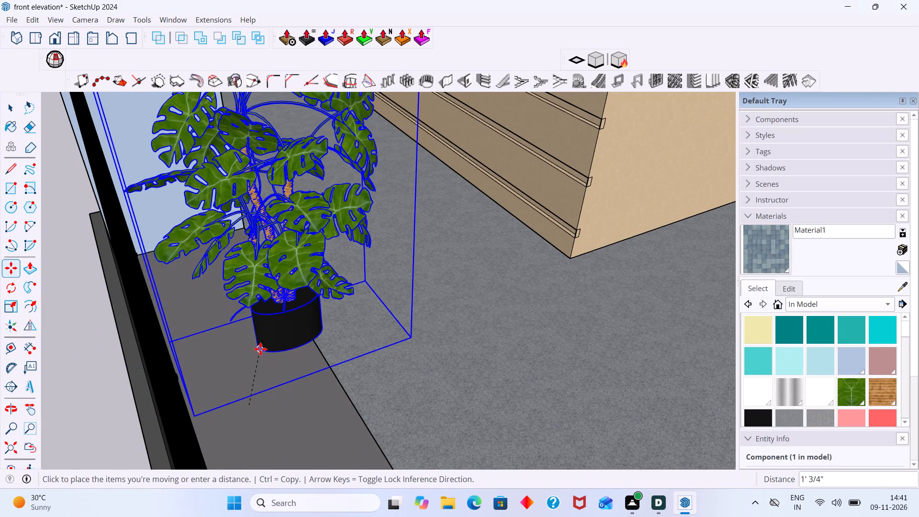
left_click(256, 350)
key("space")
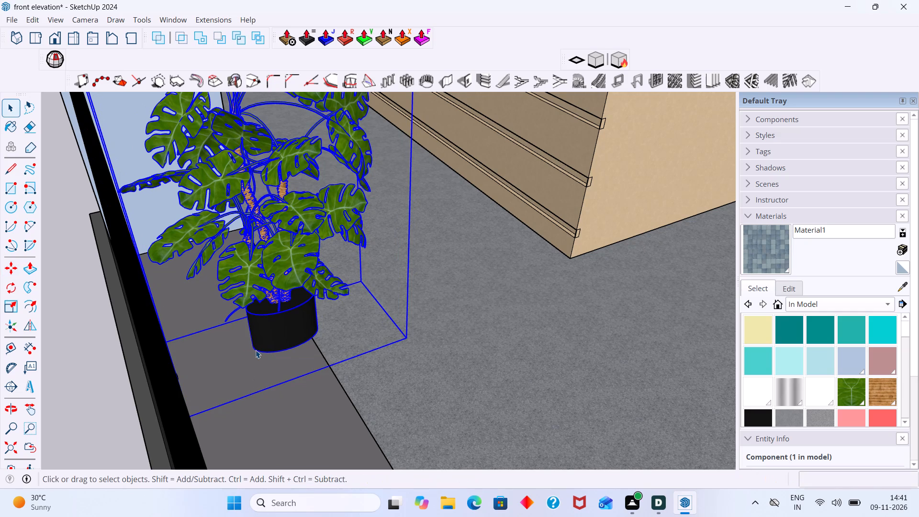
left_click(363, 347)
Compare the front of the house model and its plants with the reference elevation photo.
scroll(364, 347, "down", 20)
scroll(364, 347, "down", 1)
middle_click_drag(359, 368, 543, 320)
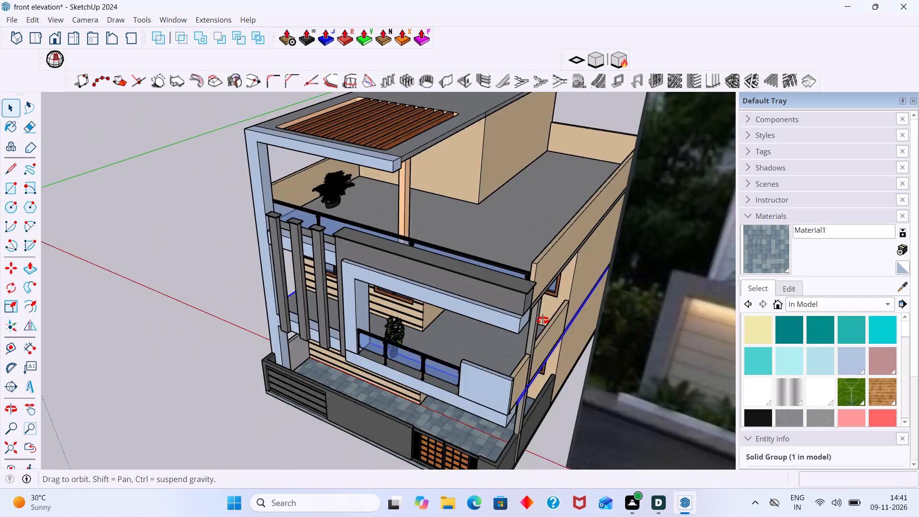
middle_click_drag(543, 320, 549, 316)
scroll(541, 322, "down", 6)
middle_click_drag(511, 371, 538, 356)
scroll(537, 360, "down", 5)
middle_click_drag(509, 366, 507, 366)
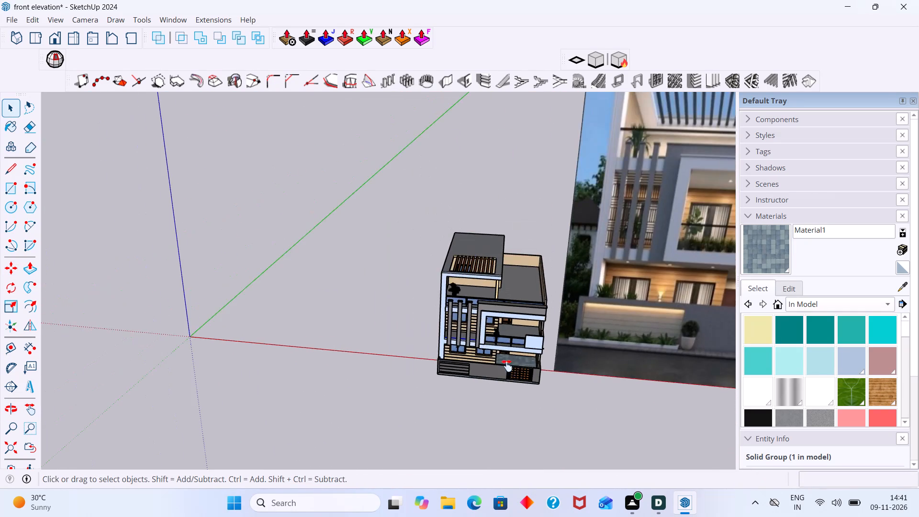
middle_click_drag(507, 366, 321, 330)
scroll(493, 191, "up", 2)
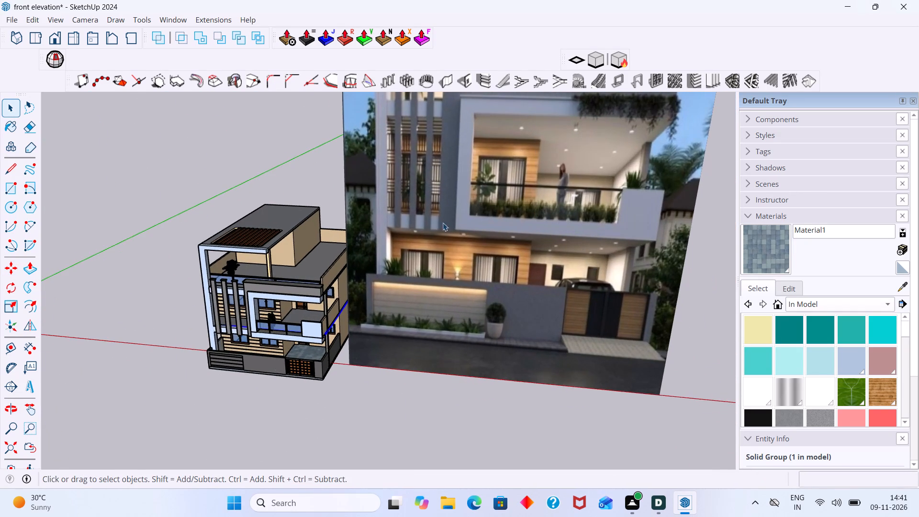
scroll(442, 223, "up", 1)
scroll(441, 225, "down", 3)
middle_click_drag(389, 309, 407, 293)
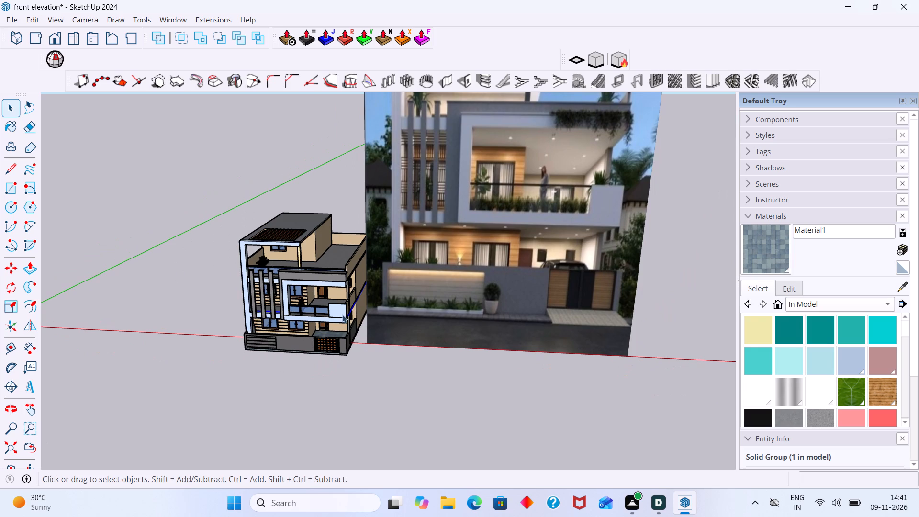
middle_click_drag(293, 343, 308, 326)
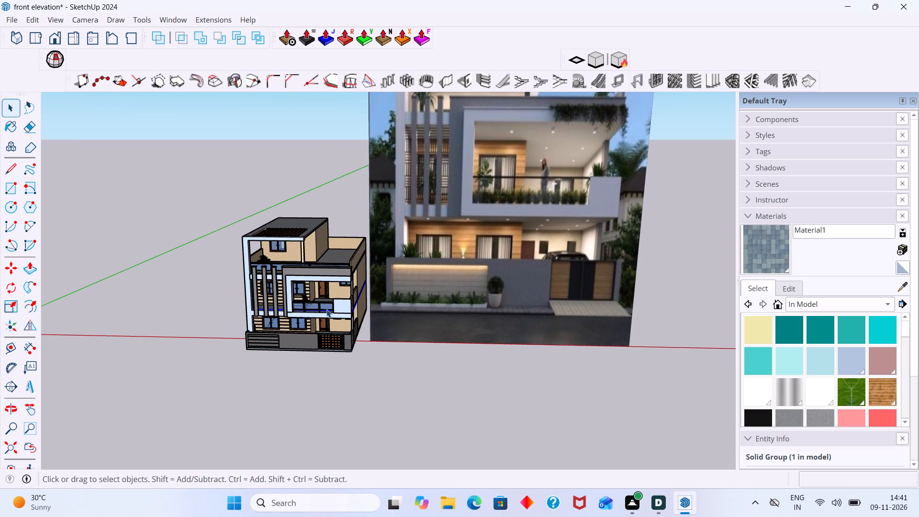
scroll(297, 302, "up", 7)
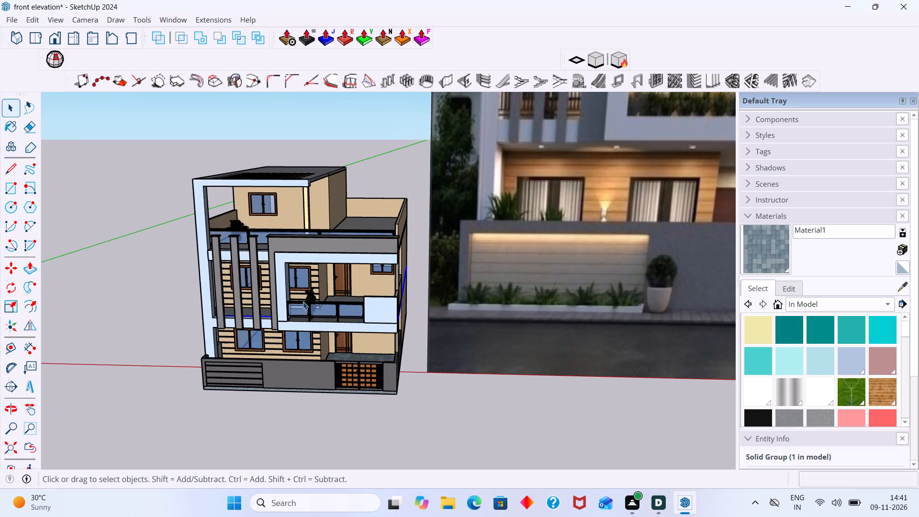
scroll(303, 302, "up", 10)
scroll(231, 242, "down", 3)
scroll(166, 148, "up", 8)
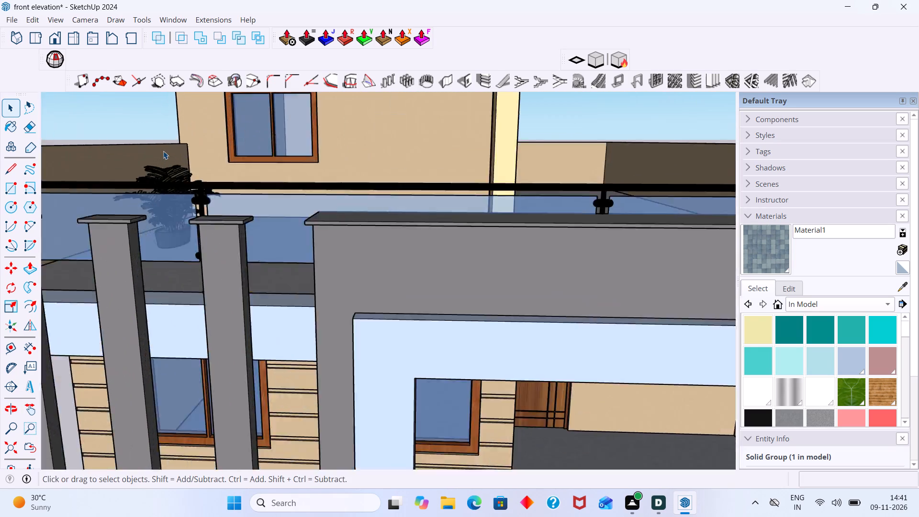
Copy the roof terrace plant by its pot base about 23' 2" onto the tiled ground floor behind the front boundary wall.
middle_click_drag(166, 163, 166, 196)
scroll(157, 214, "up", 3)
left_click(176, 272)
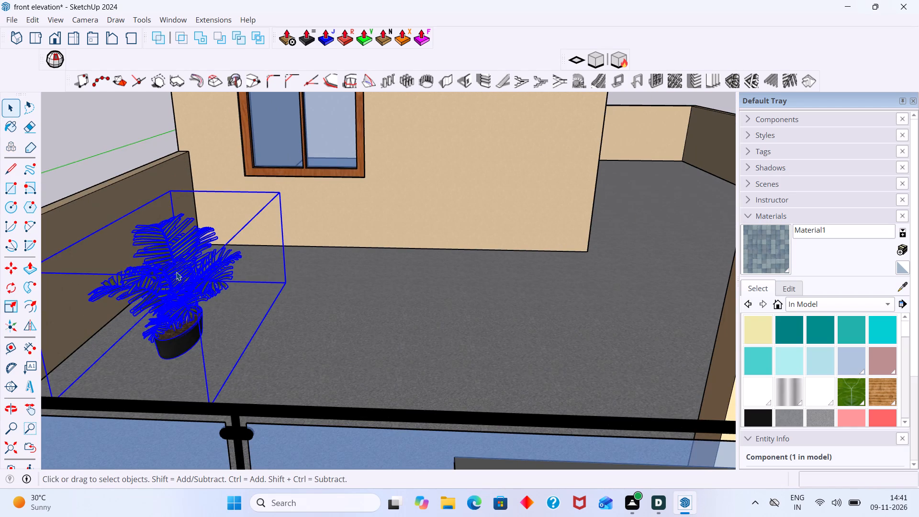
key("m")
left_click(171, 358)
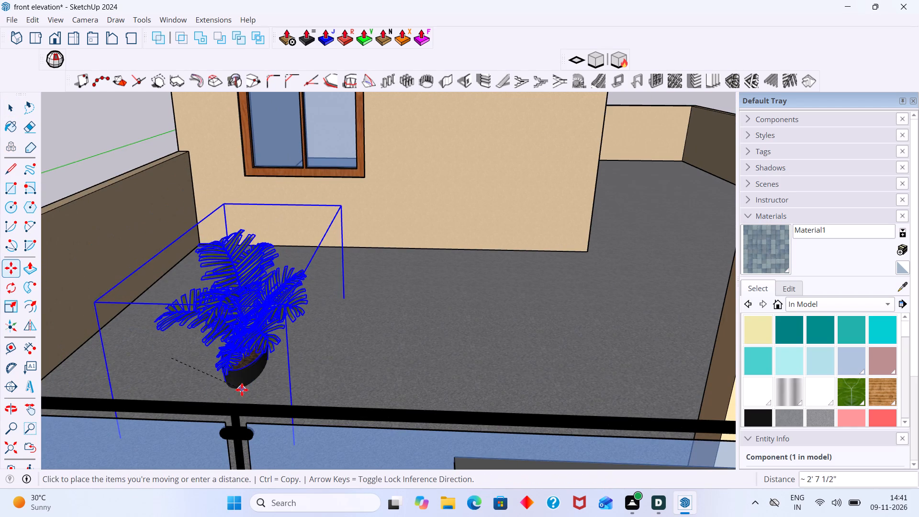
scroll(229, 406, "down", 9)
middle_click_drag(225, 405, 252, 270)
scroll(247, 288, "down", 9)
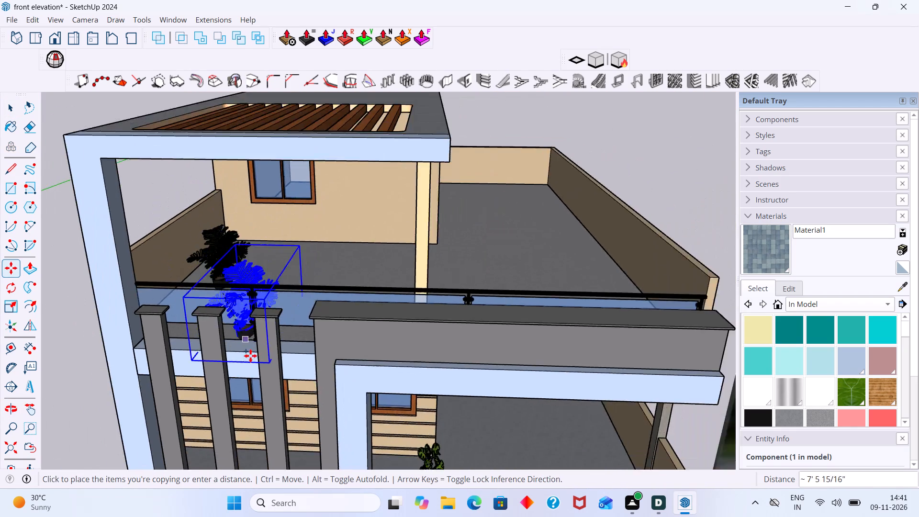
scroll(250, 356, "down", 13)
middle_click_drag(257, 364, 292, 189)
scroll(292, 189, "up", 1, "shift")
scroll(284, 325, "up", 1)
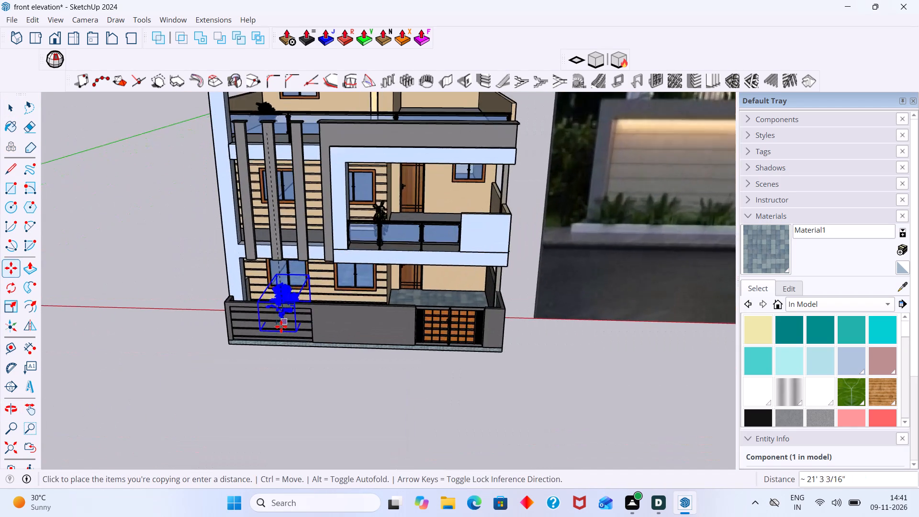
scroll(281, 326, "up", 2)
scroll(284, 325, "down", 4)
middle_click_drag(299, 318, 220, 343)
scroll(269, 315, "up", 11)
middle_click_drag(309, 303, 282, 343)
scroll(307, 317, "up", 11)
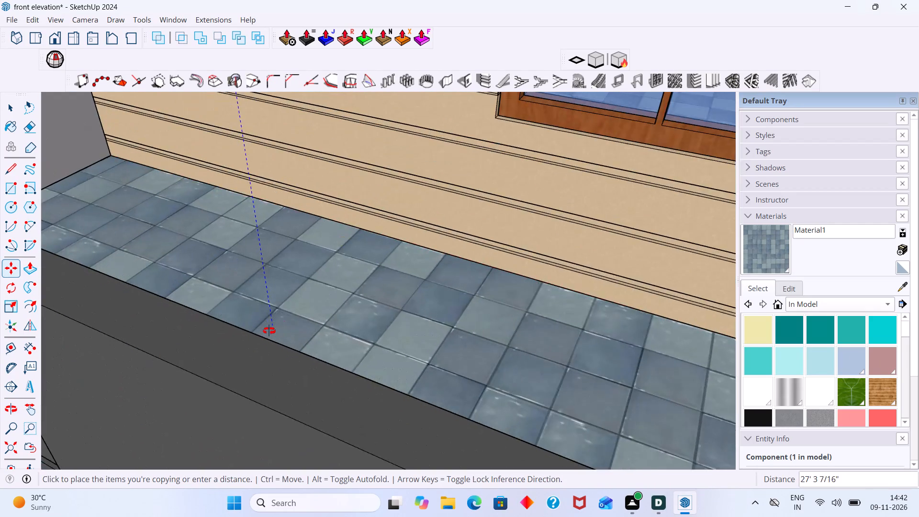
middle_click_drag(280, 325, 212, 343)
scroll(200, 340, "down", 6)
middle_click_drag(202, 341, 292, 311, "shift")
middle_click_drag(286, 310, 247, 311)
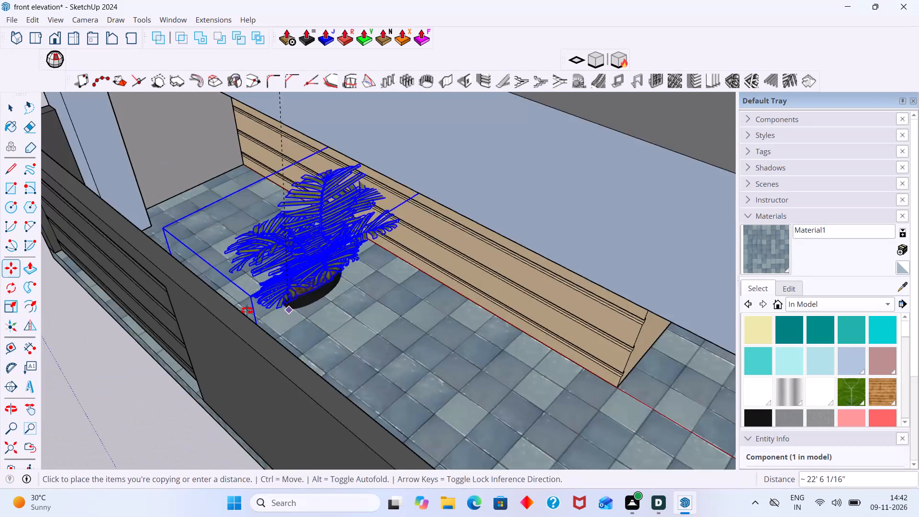
middle_click_drag(247, 311, 214, 312)
scroll(200, 288, "up", 6)
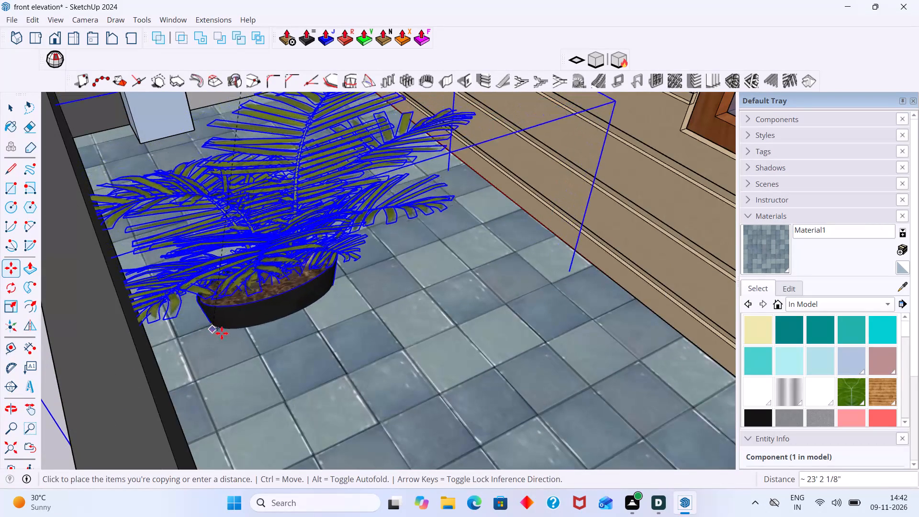
left_click(223, 334)
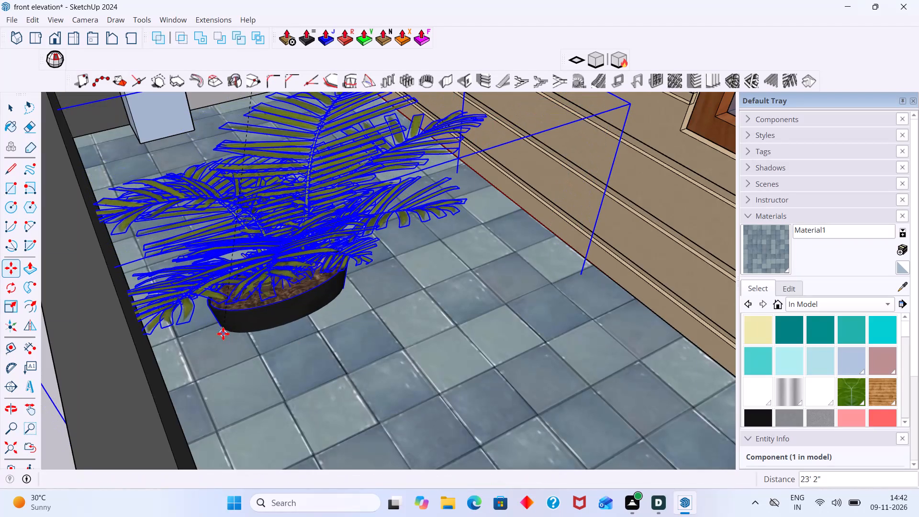
key("space")
left_click(283, 352)
Scale the copied ground-floor plant to about 0.41 along green and deselect it.
scroll(296, 352, "down", 6)
scroll(303, 329, "up", 6)
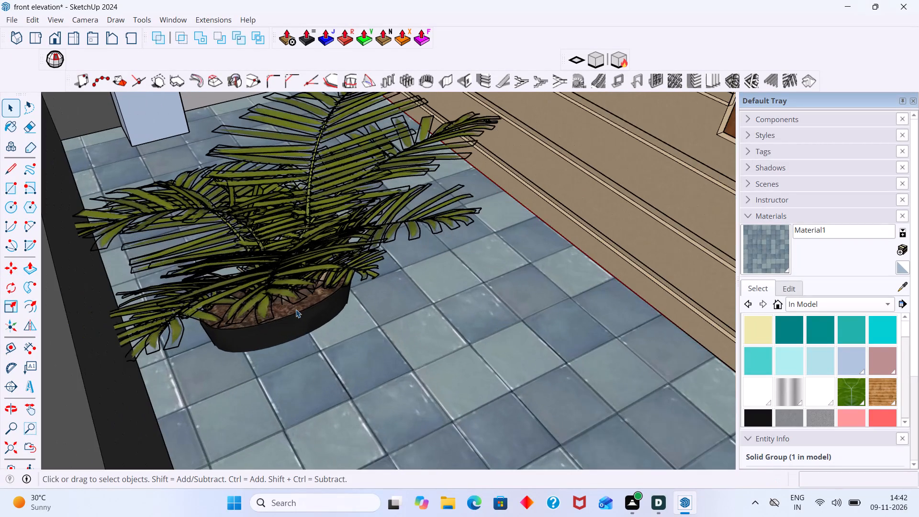
left_click(294, 308)
key("s")
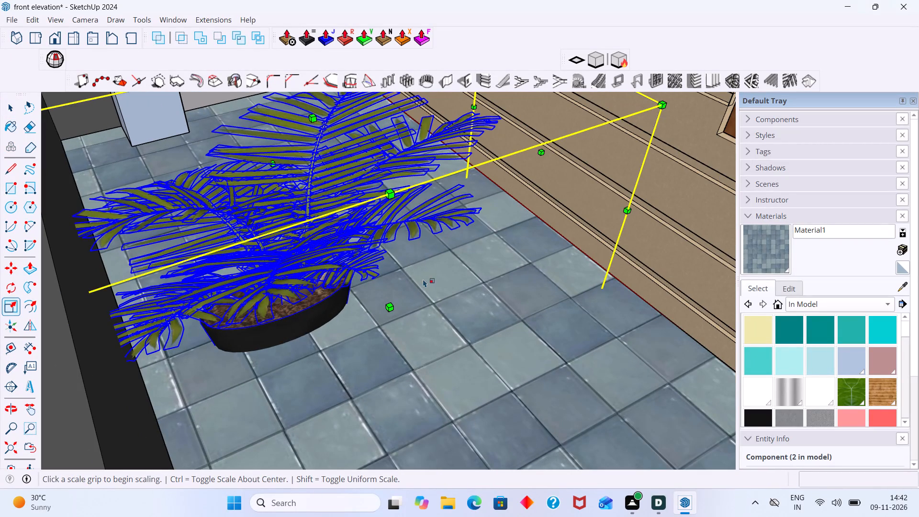
left_click(543, 156)
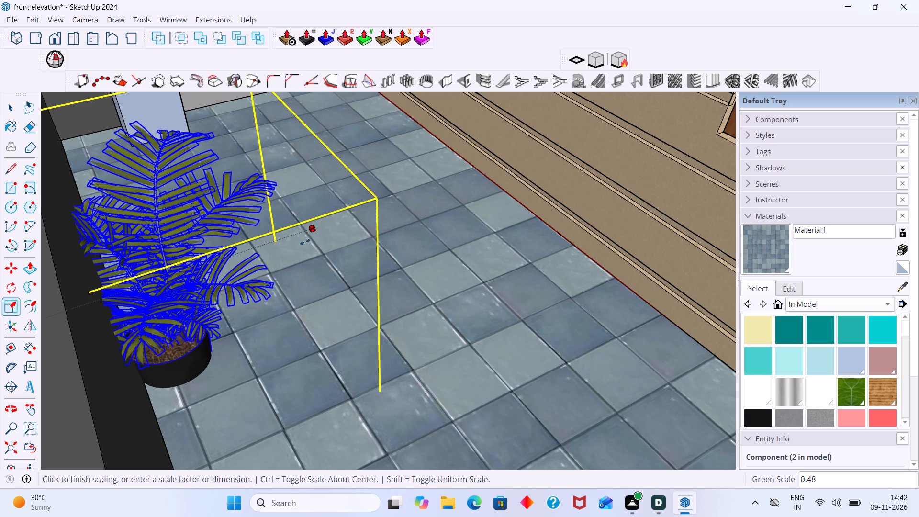
left_click(281, 251)
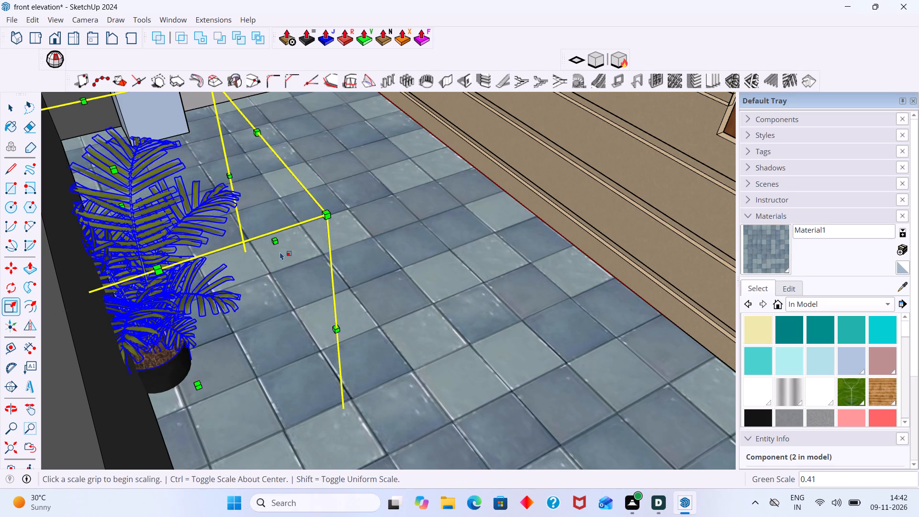
key("space")
left_click(453, 257)
Move the ground-floor plant about 1' 1" inward so its whole pot stands clear of the boundary wall.
scroll(239, 290, "down", 2)
left_click(186, 289)
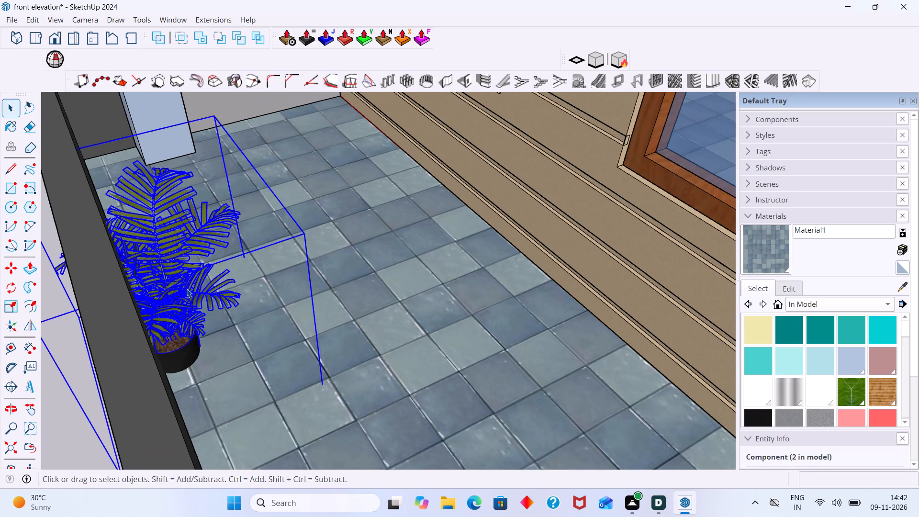
key("m")
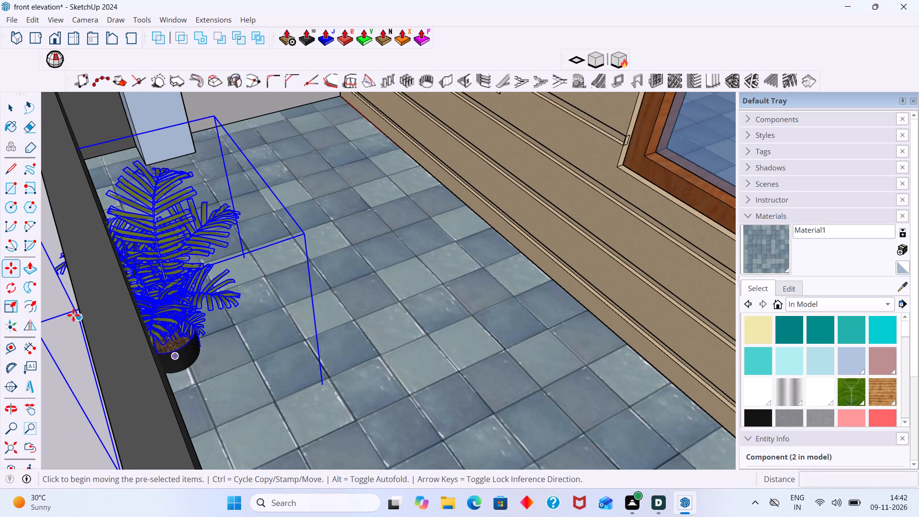
left_click(306, 235)
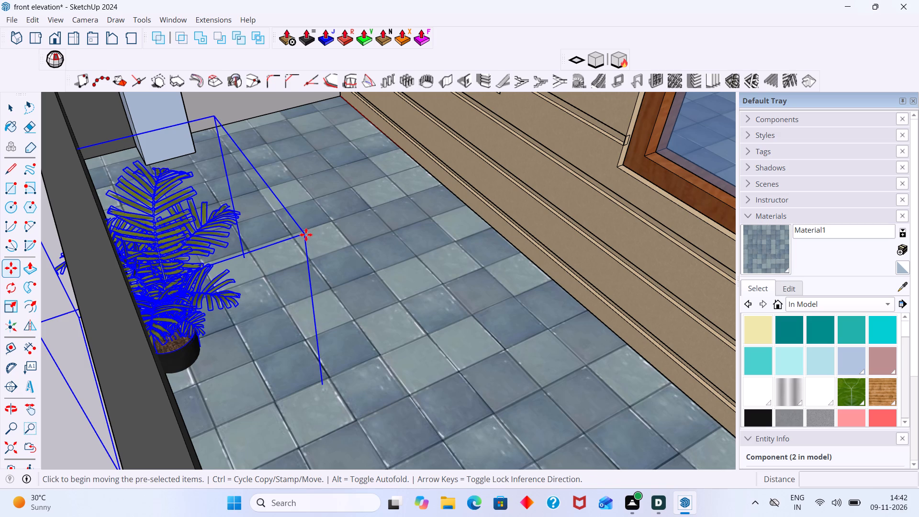
left_click(375, 212)
key("space")
left_click(405, 222)
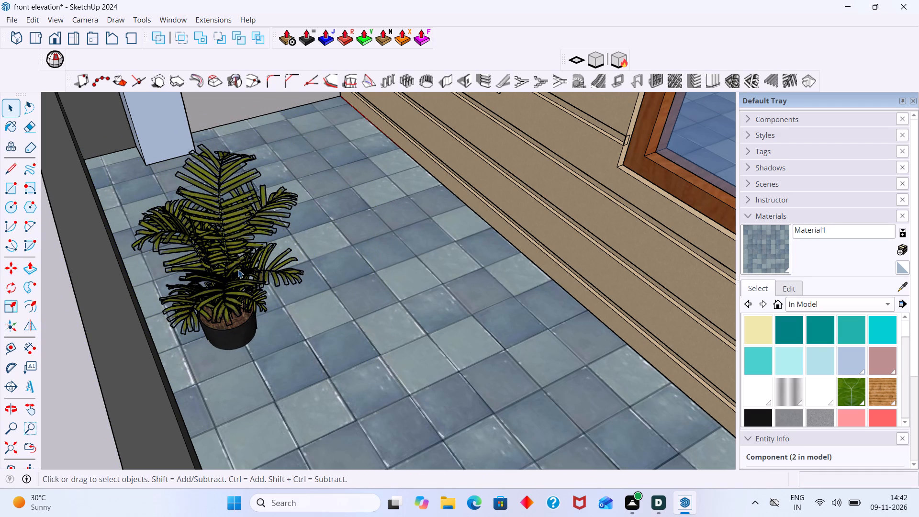
Stretch the ground-floor plant's height to about 2.16 so it rises above the boundary wall, and deselect it.
left_click(238, 270)
key("s")
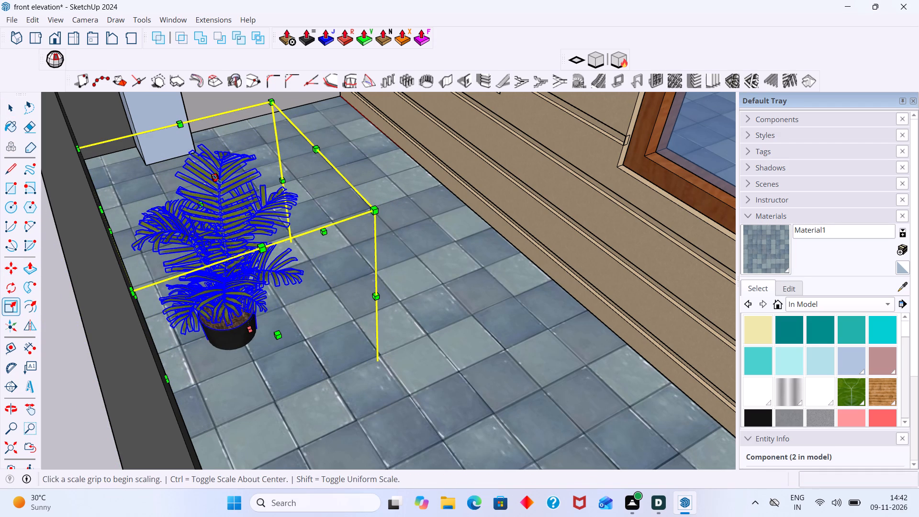
left_click(217, 179)
scroll(217, 117, "down", 7)
middle_click_drag(215, 140, 325, 92)
scroll(219, 120, "down", 2)
middle_click_drag(217, 124, 257, 236, "shift")
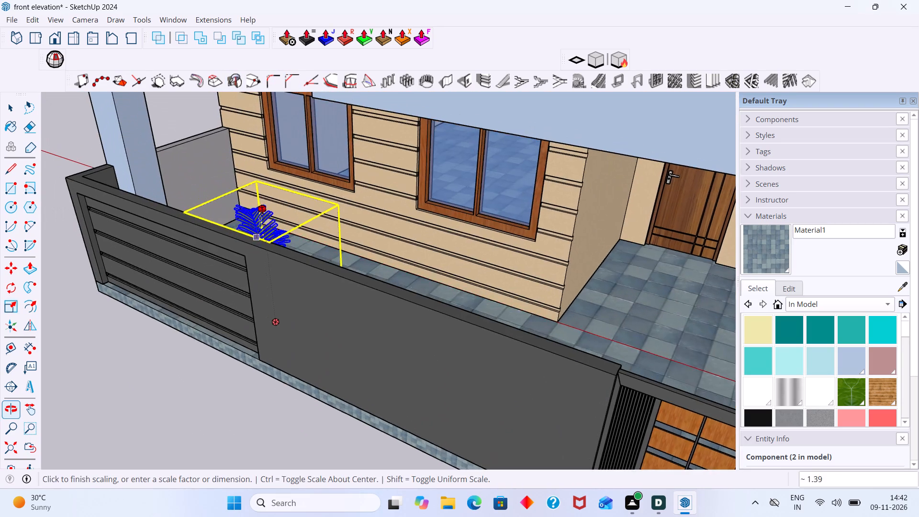
scroll(260, 221, "down", 17)
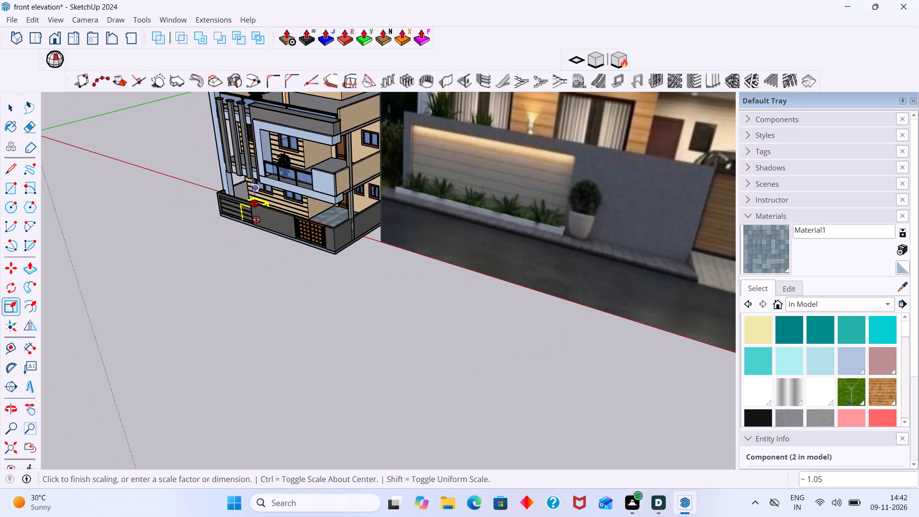
scroll(243, 183, "up", 4)
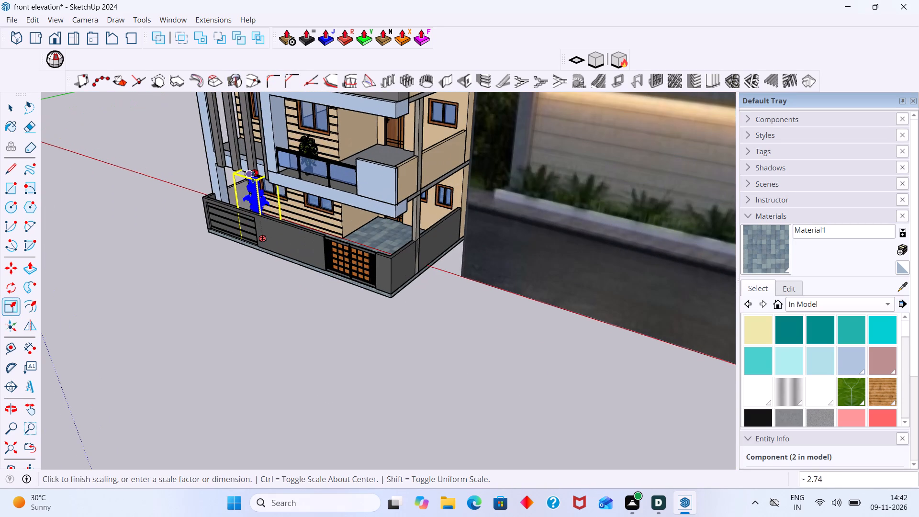
scroll(249, 190, "up", 5)
left_click(247, 187)
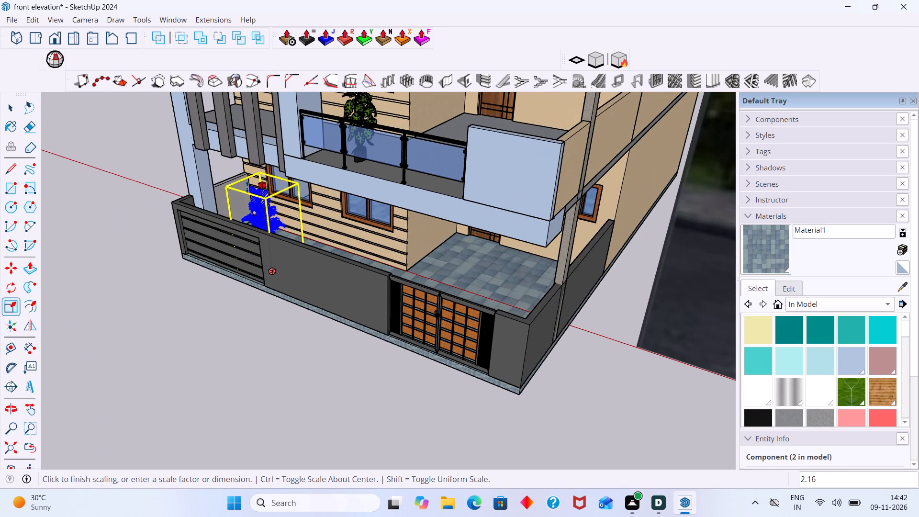
scroll(250, 202, "up", 3)
left_click(246, 191)
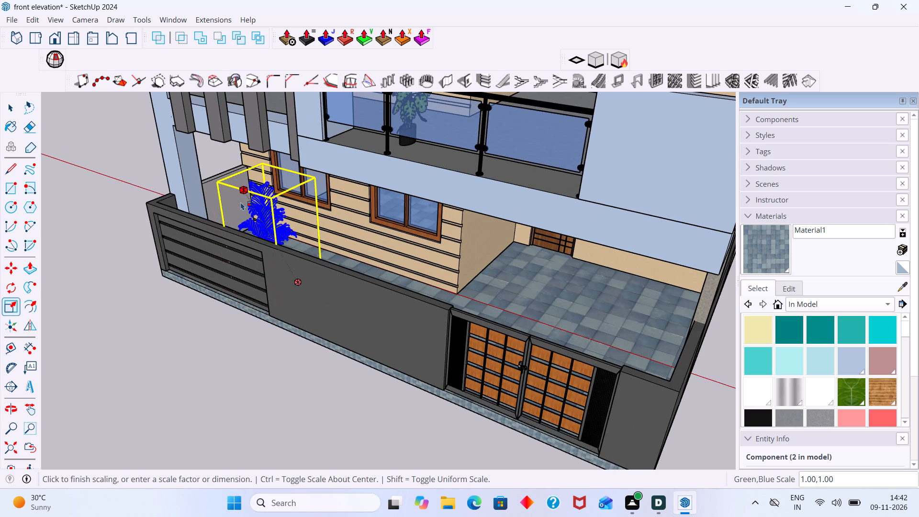
left_click(239, 205)
key("space")
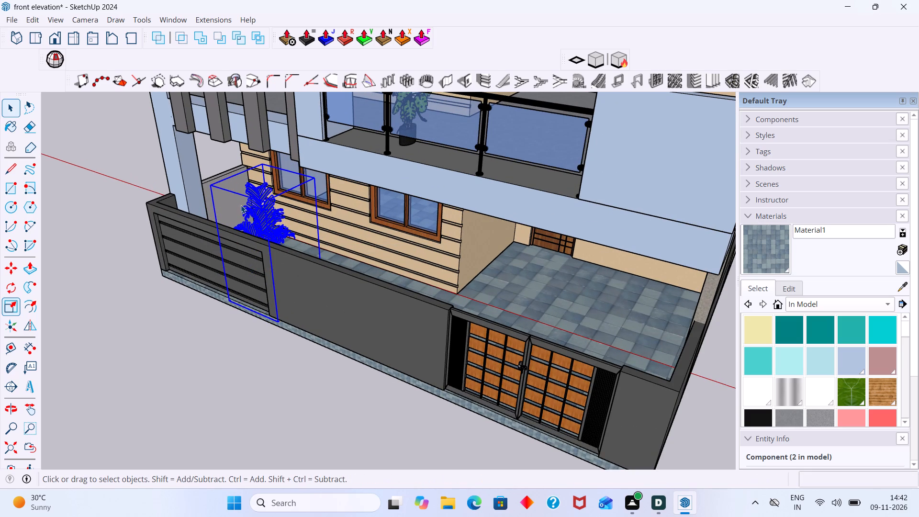
left_click(155, 279)
scroll(179, 271, "down", 2)
middle_click_drag(221, 270, 304, 278)
scroll(303, 273, "down", 4)
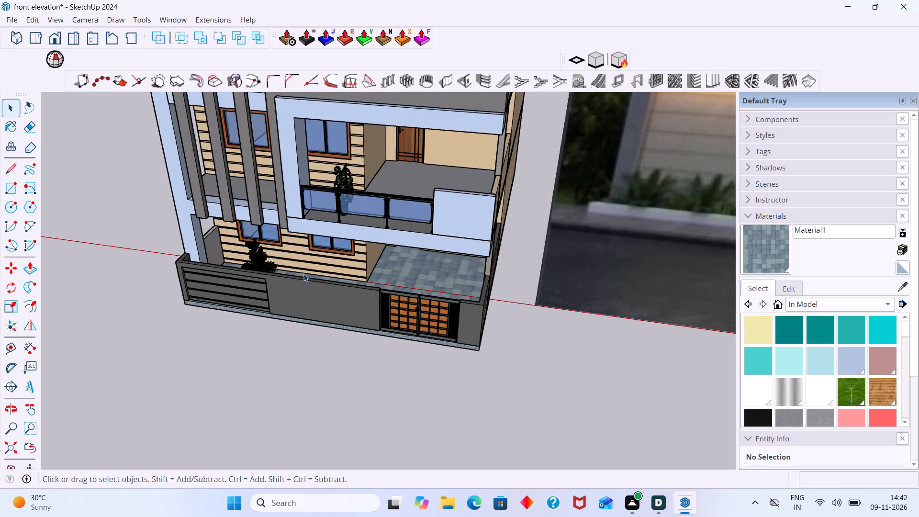
Move the ground-floor plant about 2' 9" along the boundary wall, away from the gate and toward the side corner, and deselect it.
scroll(303, 273, "down", 7)
scroll(232, 267, "up", 17)
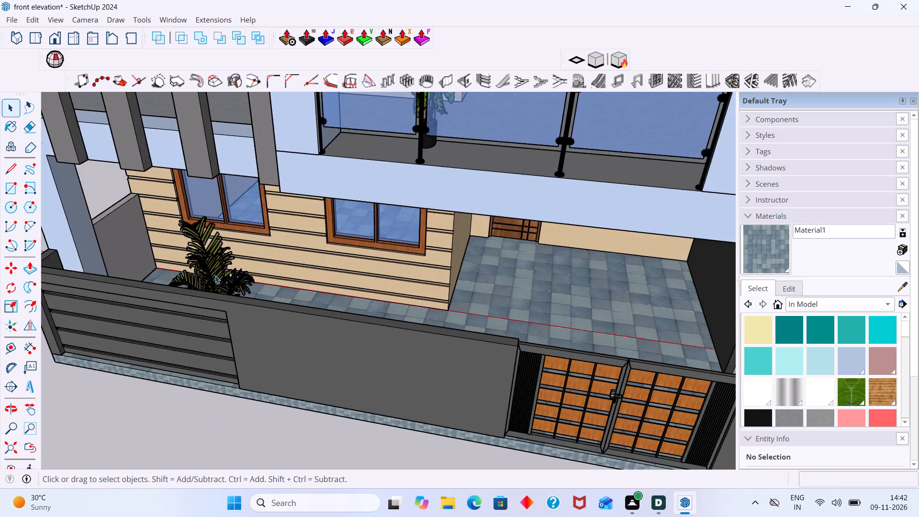
scroll(215, 275, "up", 2)
left_click(212, 275)
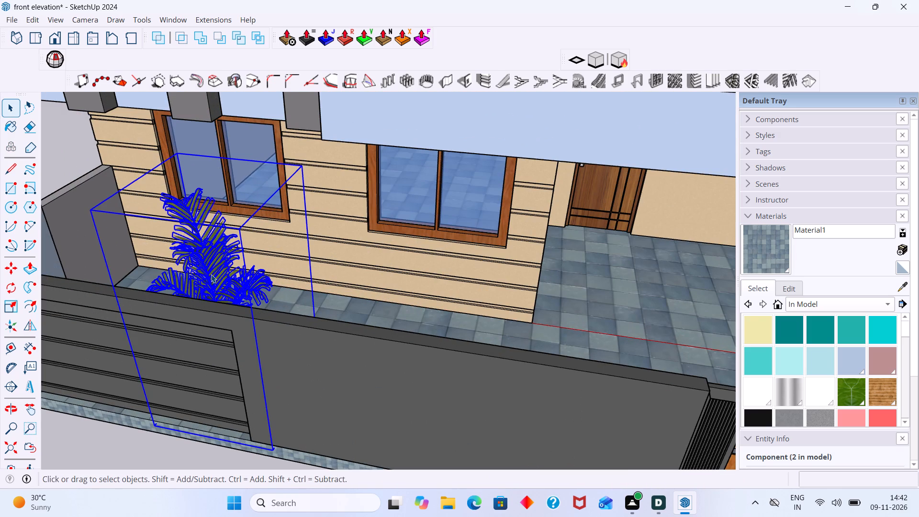
key("m")
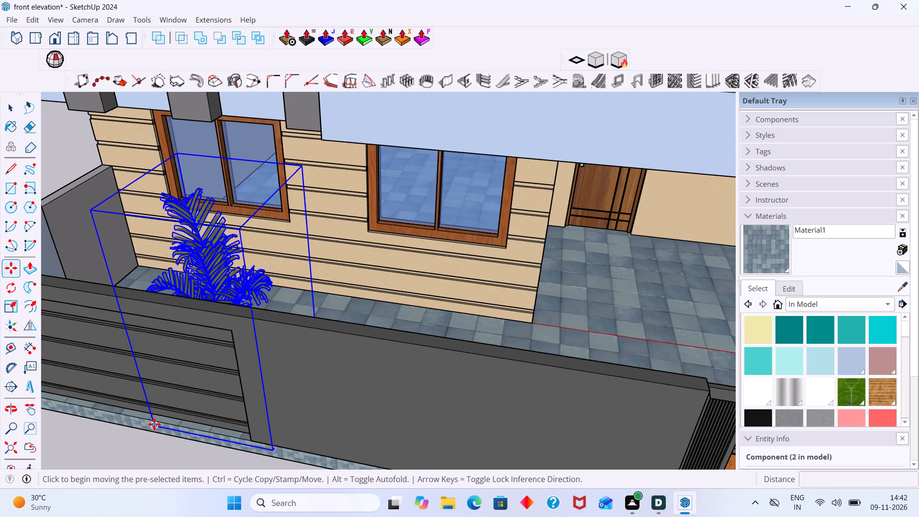
left_click(156, 427)
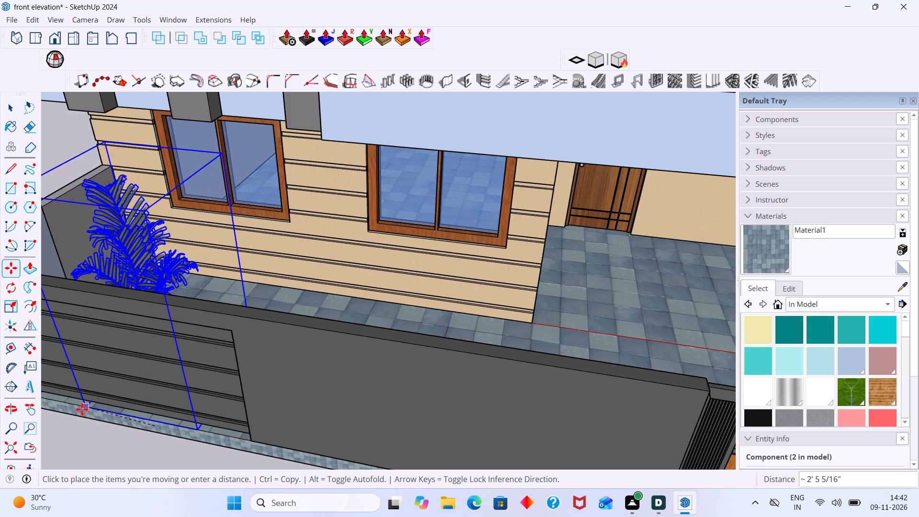
left_click(76, 411)
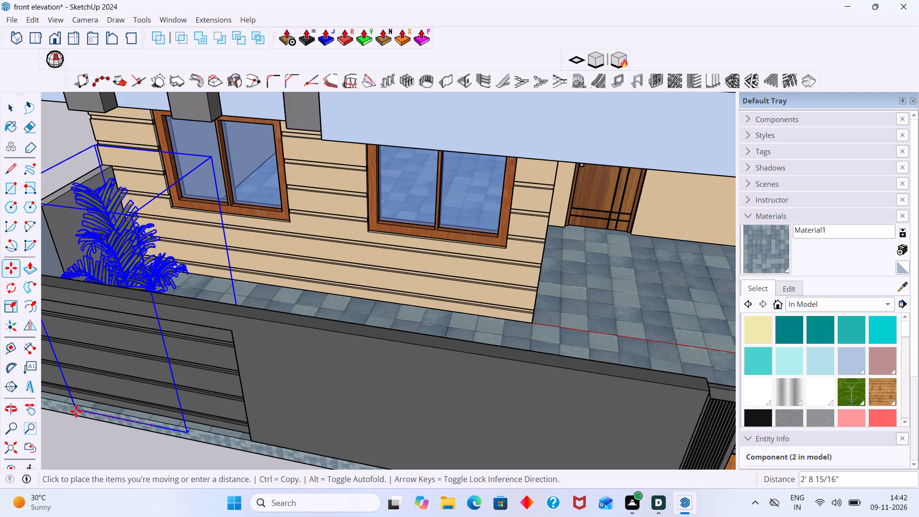
key("space")
scroll(140, 389, "down", 12)
left_click(98, 427)
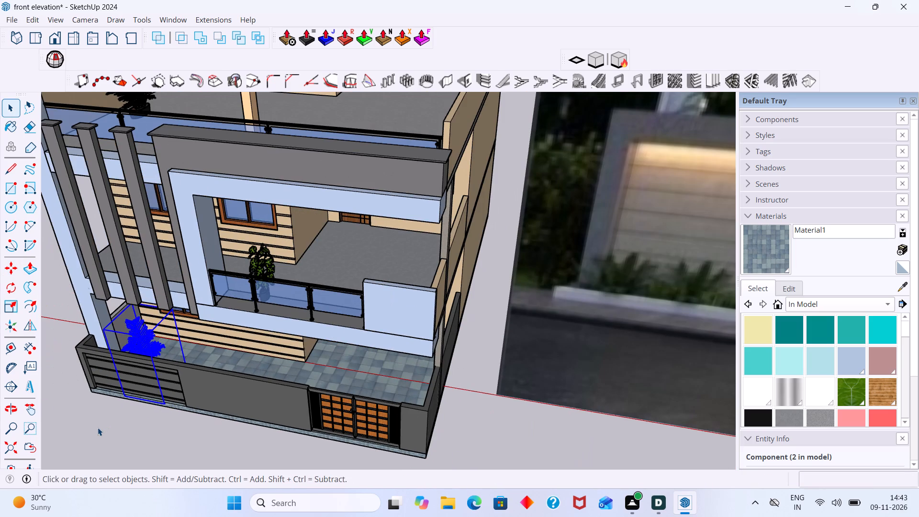
Examine the moved plant and its pot from above for clearance behind the front boundary wall.
middle_click_drag(120, 415, 293, 358, "shift")
scroll(317, 271, "up", 10)
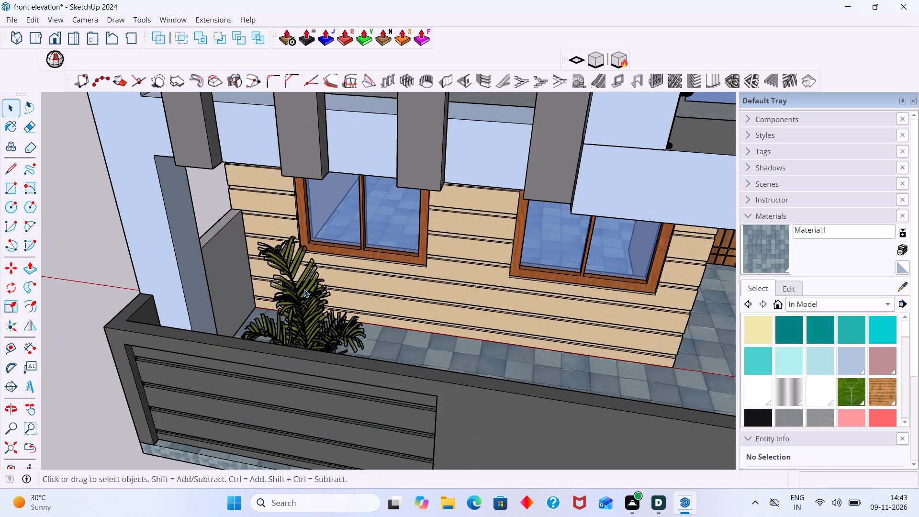
middle_click_drag(297, 305, 161, 372)
scroll(161, 372, "up", 1)
scroll(277, 350, "up", 10)
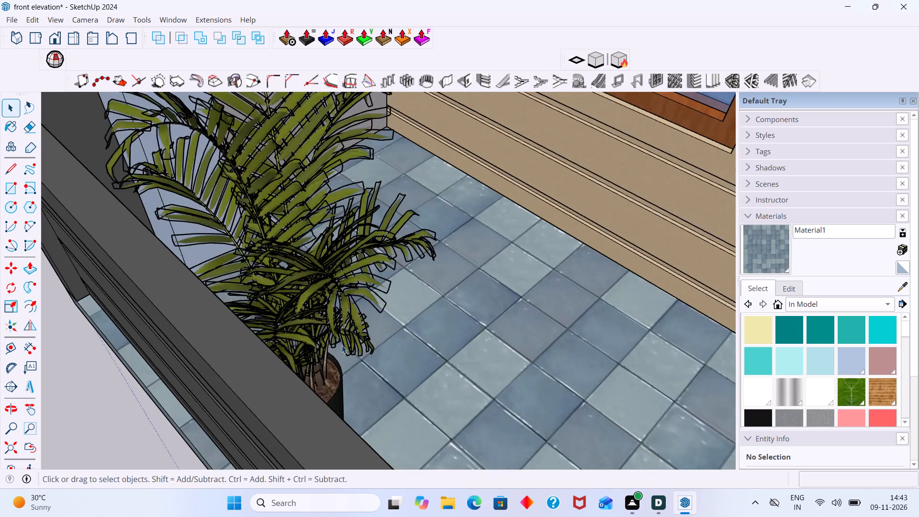
scroll(342, 345, "up", 1)
middle_click_drag(339, 345, 352, 327)
scroll(353, 317, "down", 10)
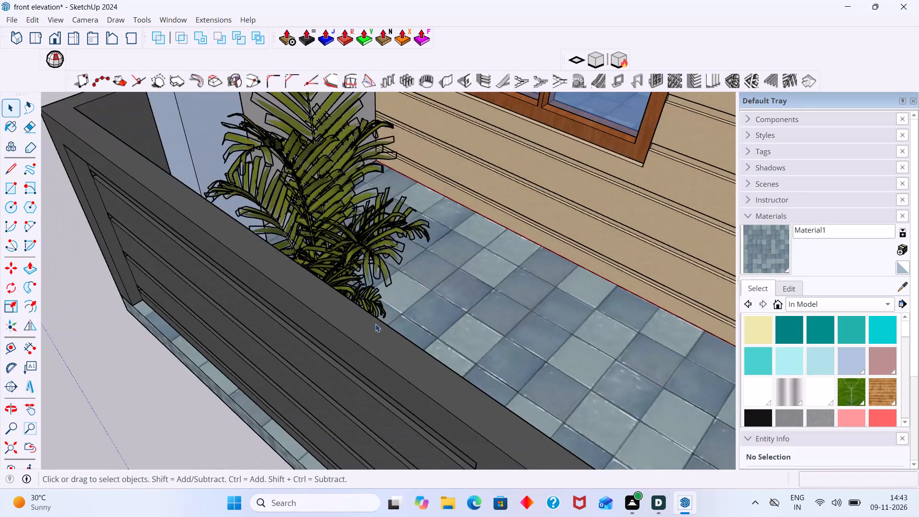
scroll(375, 324, "down", 20)
scroll(375, 324, "down", 15)
middle_click_drag(373, 316, 402, 308)
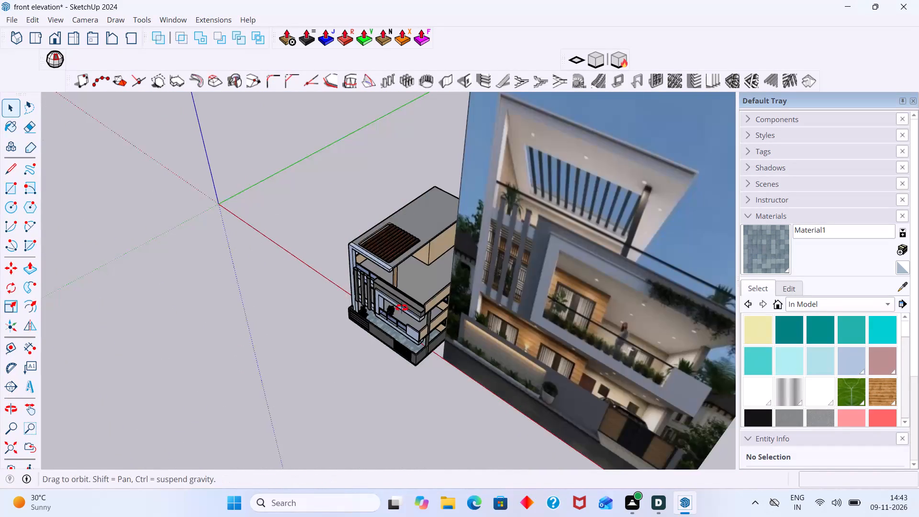
Copy the ground-floor plant a short distance along the boundary wall toward the gate, and deselect the copy.
middle_click_drag(402, 308, 453, 283)
scroll(494, 294, "up", 10)
scroll(262, 348, "up", 5)
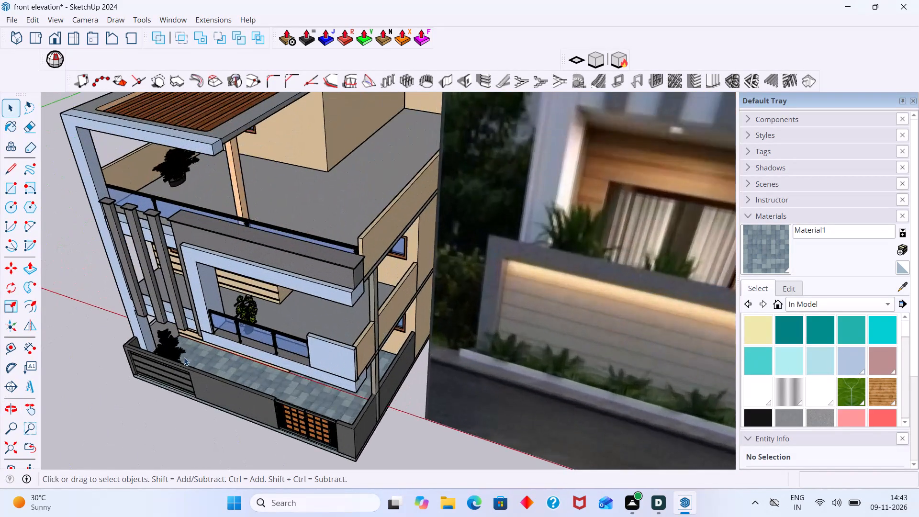
scroll(184, 357, "up", 8)
left_click(163, 348)
key("m")
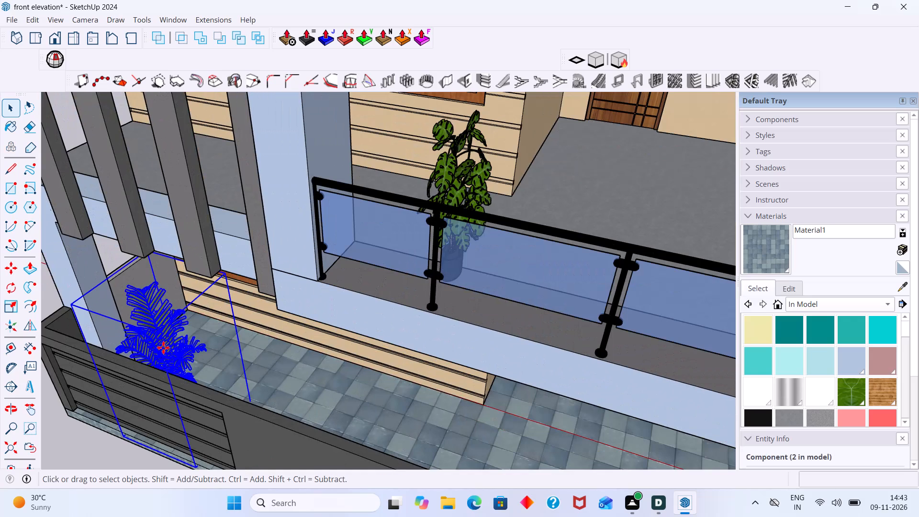
left_click(253, 403)
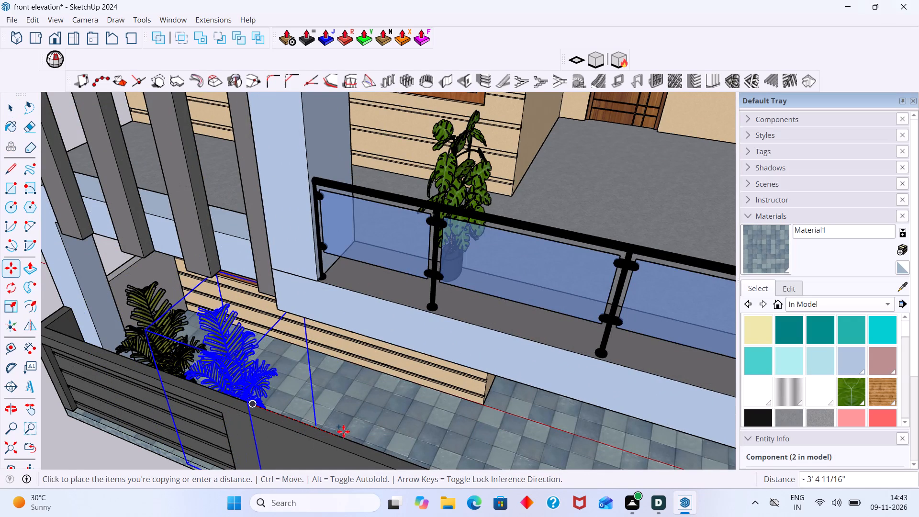
left_click(356, 439)
key("space")
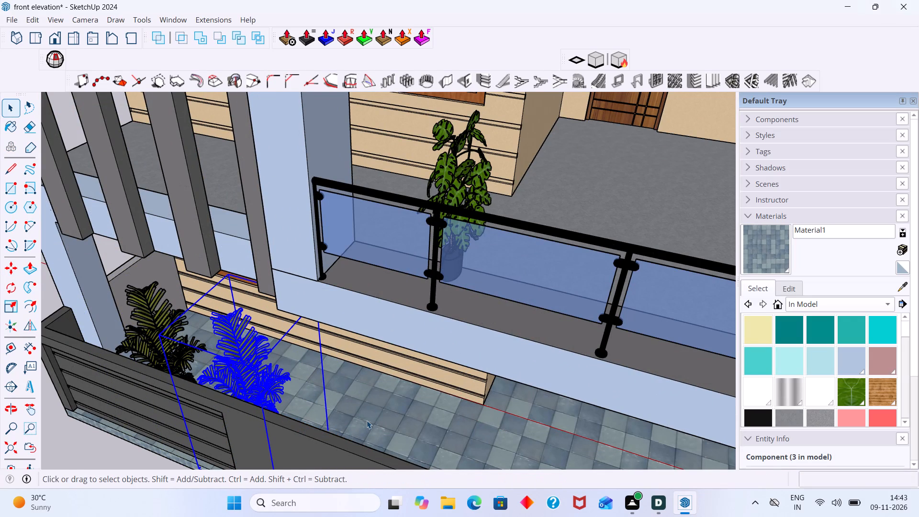
left_click(367, 420)
Scale the copied ground-floor plant's height to about 0.74 along blue and deselect it.
left_click(258, 354)
key("s")
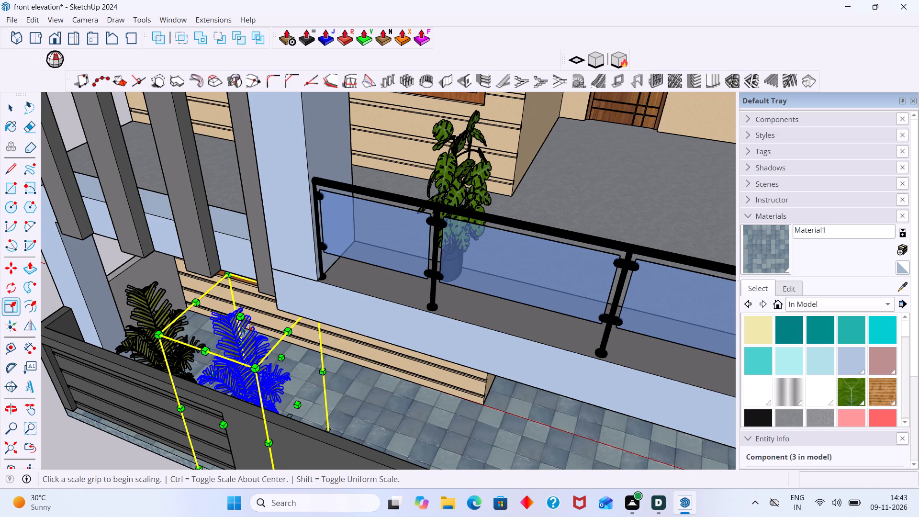
left_click(241, 317)
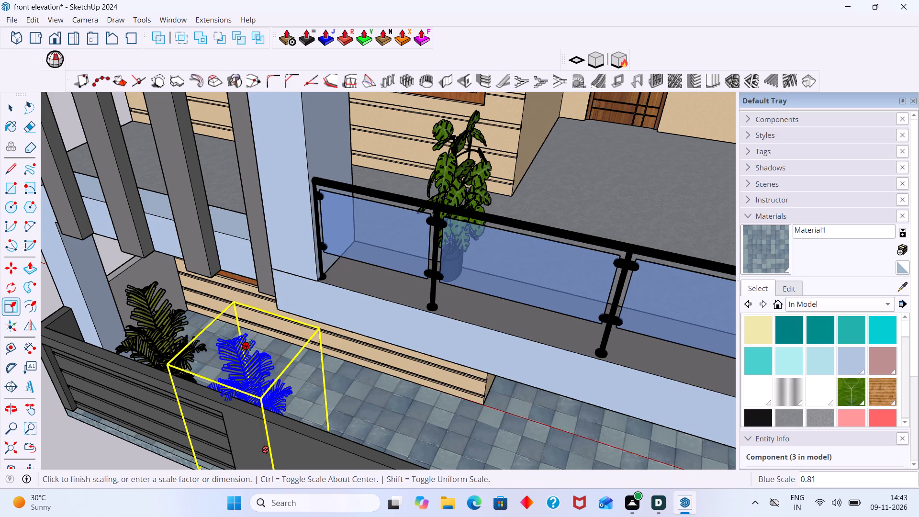
left_click(256, 355)
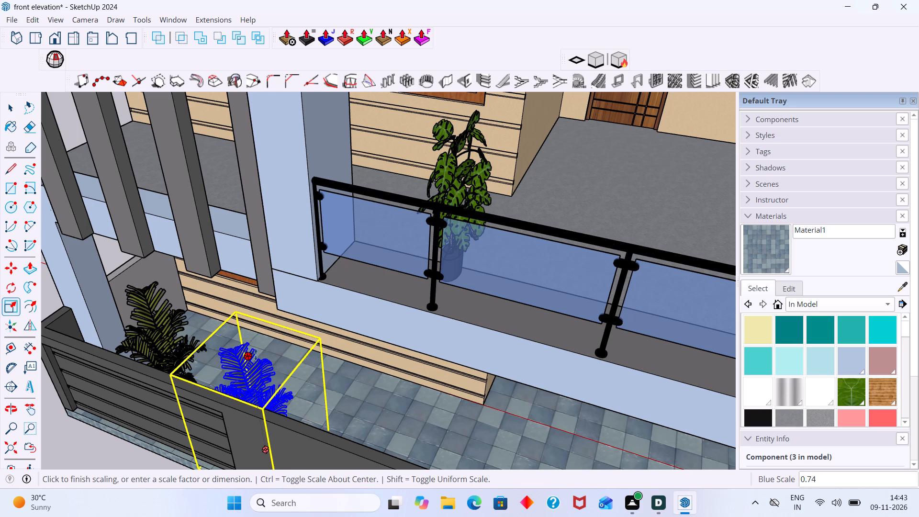
key("space")
left_click(139, 461)
Compare the house's front elevation, including both ground-floor plants and the gate area, with the reference image.
scroll(235, 406, "down", 4)
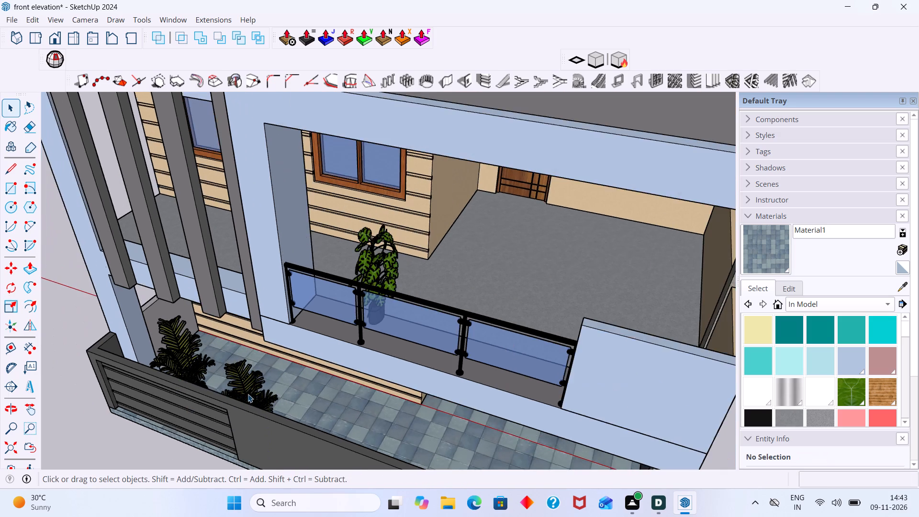
middle_click_drag(248, 394, 386, 348)
middle_click_drag(356, 371, 325, 325)
scroll(325, 328, "down", 5)
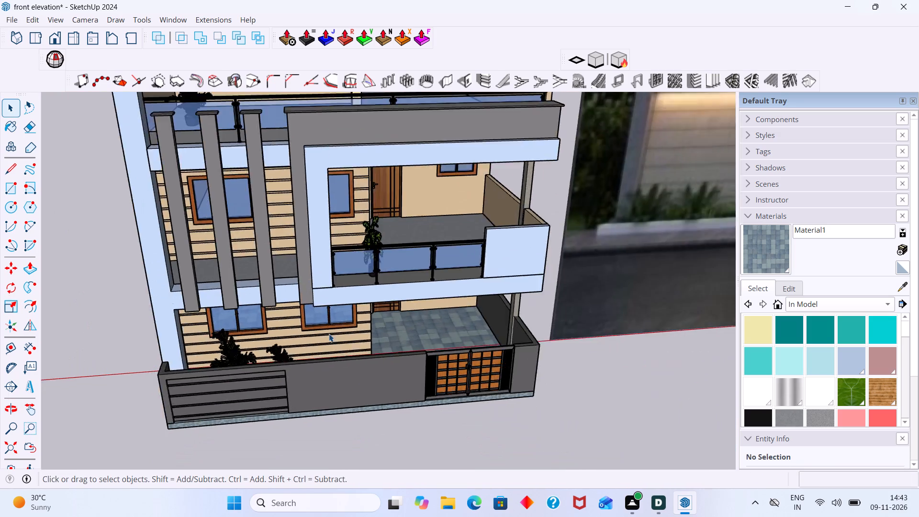
scroll(329, 334, "down", 9)
middle_click_drag(361, 354, 333, 322)
scroll(302, 348, "up", 2)
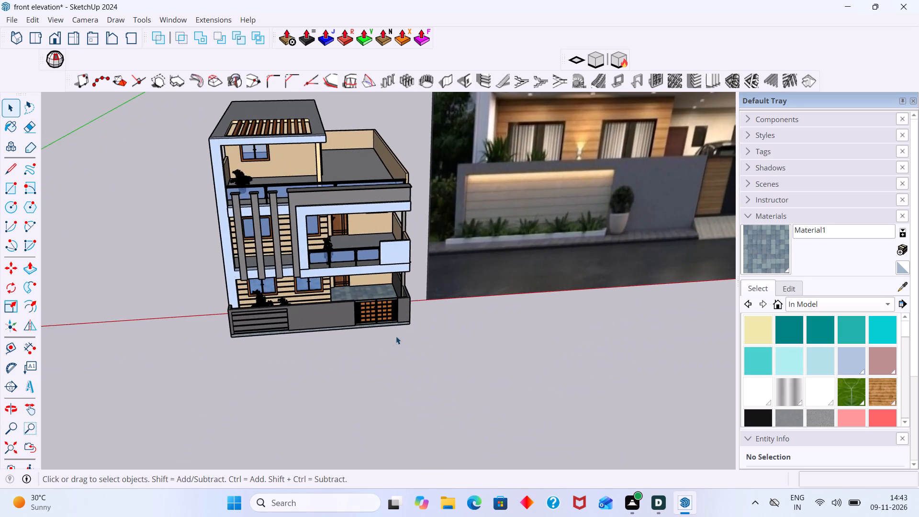
scroll(394, 330, "up", 2)
scroll(381, 327, "down", 6)
middle_click_drag(382, 330, 330, 323)
scroll(330, 323, "up", 2)
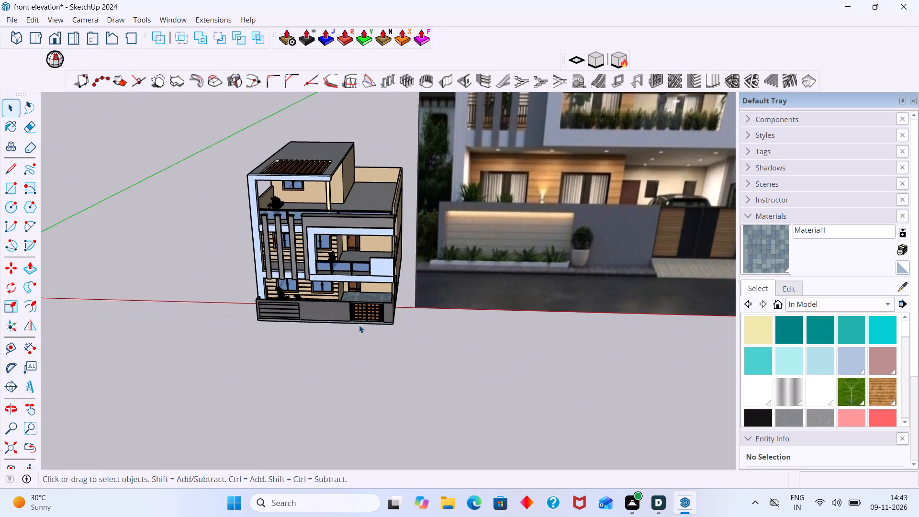
Draw a vertical rectangle about 8' 5" by 1' 1" below the entrance gate, flush with the boundary wall's tiled base.
scroll(359, 325, "up", 15)
middle_click_drag(377, 321, 329, 326)
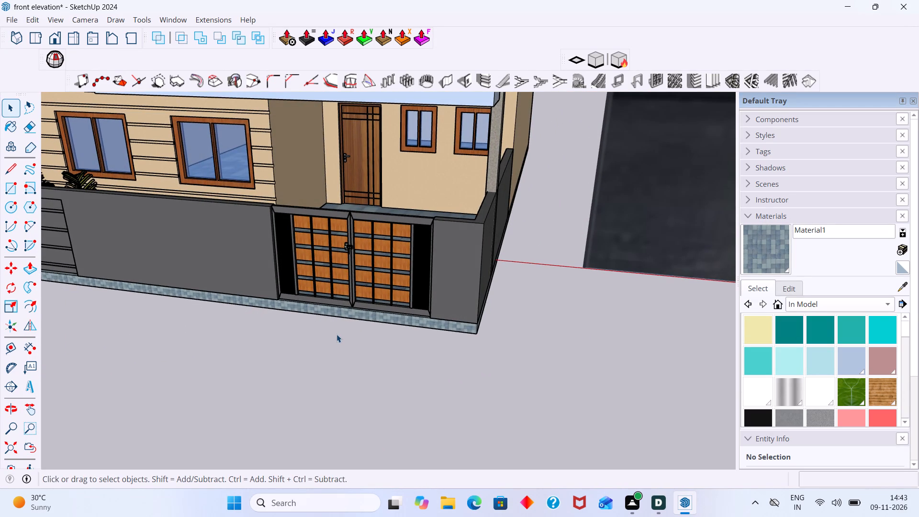
key("r")
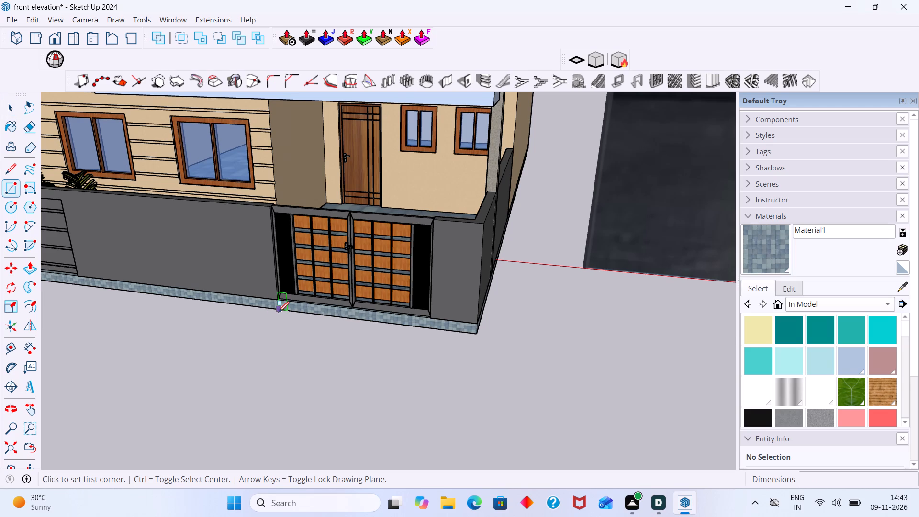
scroll(279, 312, "up", 8)
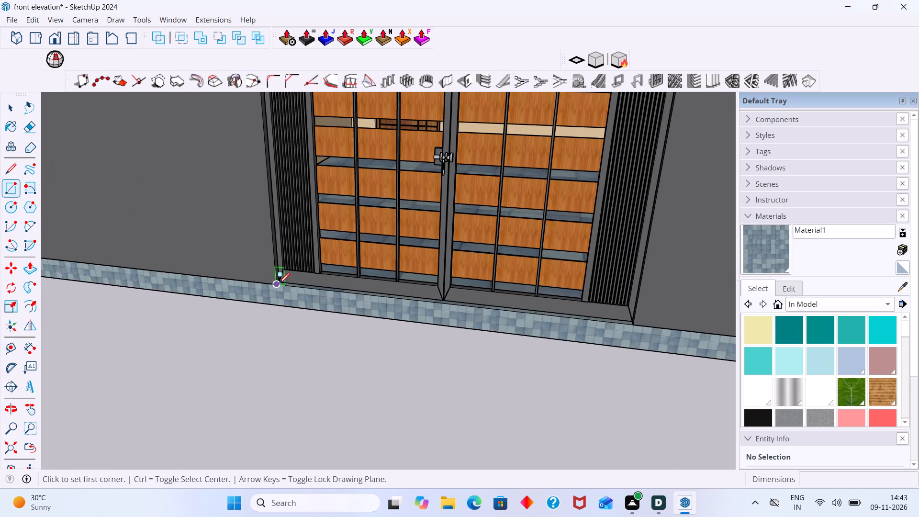
left_click(249, 284)
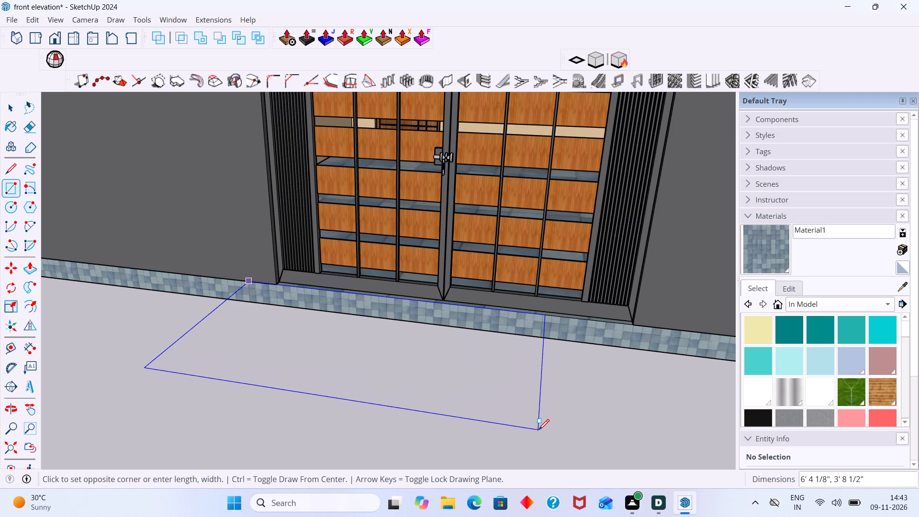
key("Left")
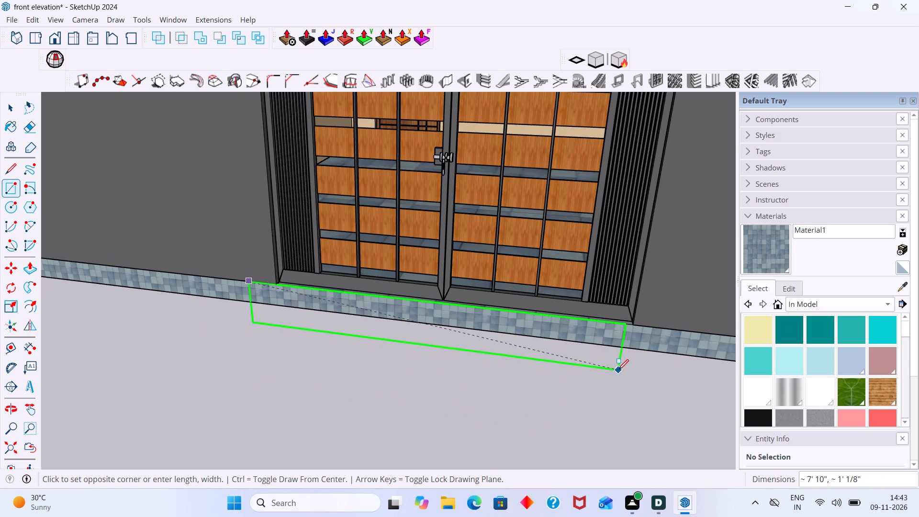
left_click(648, 379)
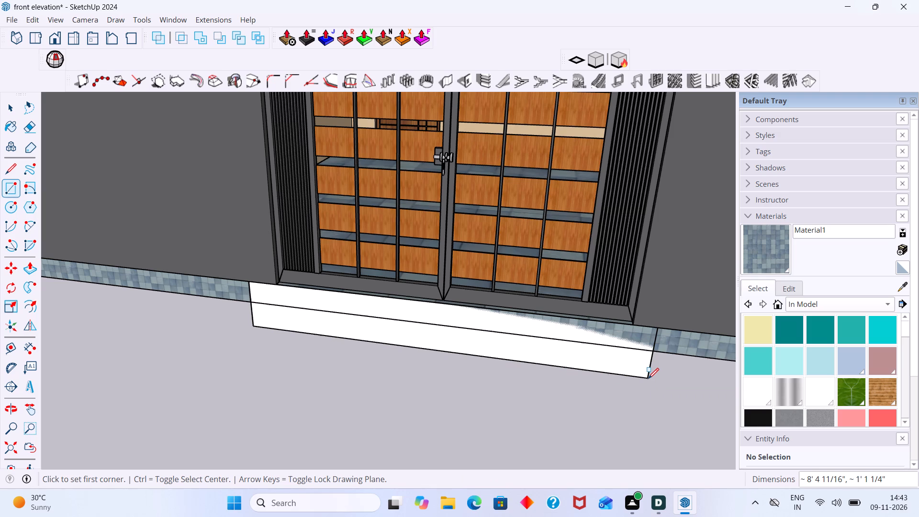
Extrude the rectangle below the gate outward about 3' 2" with Push/Pull to form an entrance platform.
key("p")
left_click(629, 360)
scroll(597, 385, "down", 3)
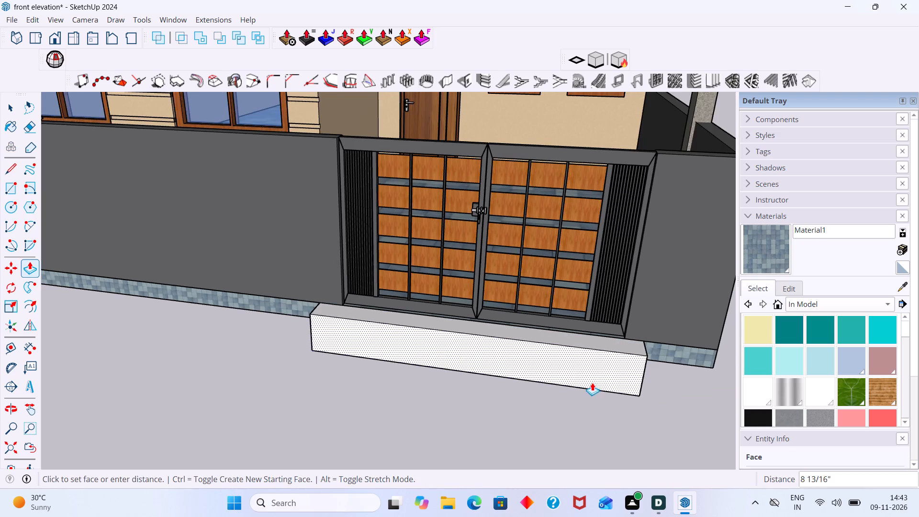
middle_click_drag(592, 382, 512, 376)
scroll(505, 377, "down", 3)
middle_click_drag(502, 386, 520, 294, "shift")
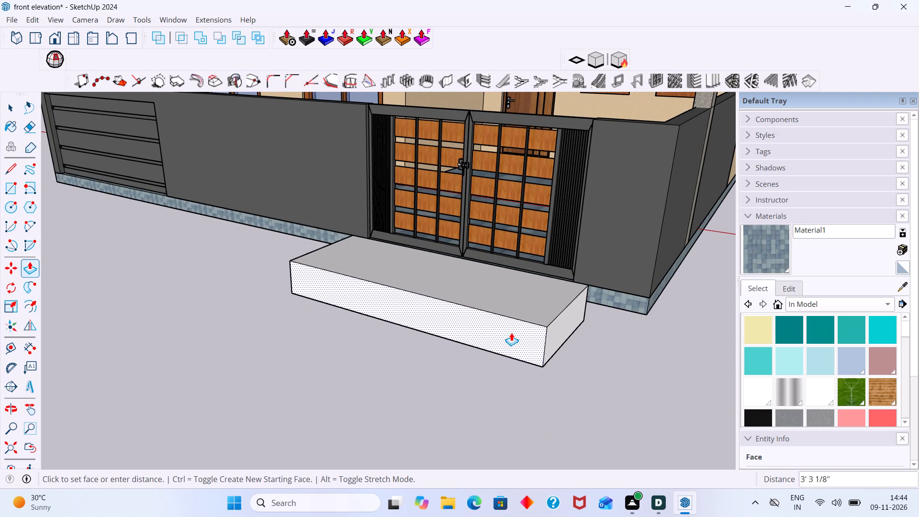
left_click(514, 331)
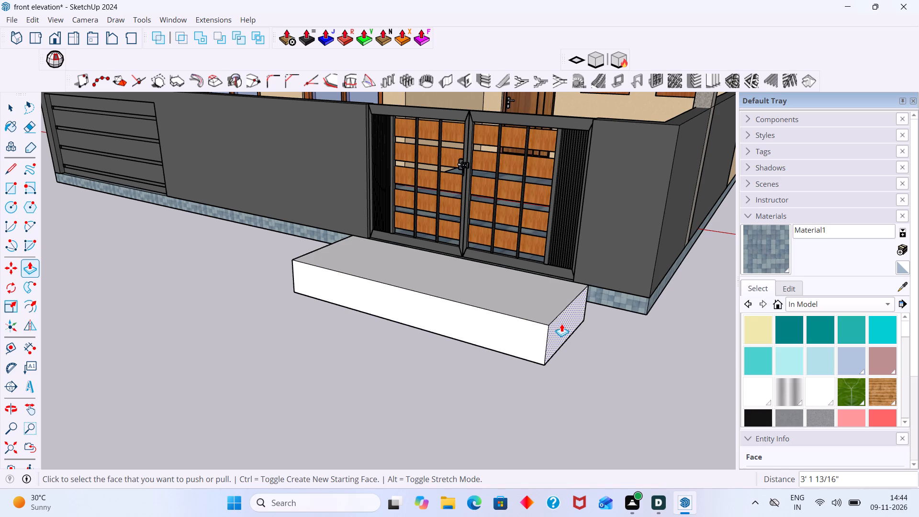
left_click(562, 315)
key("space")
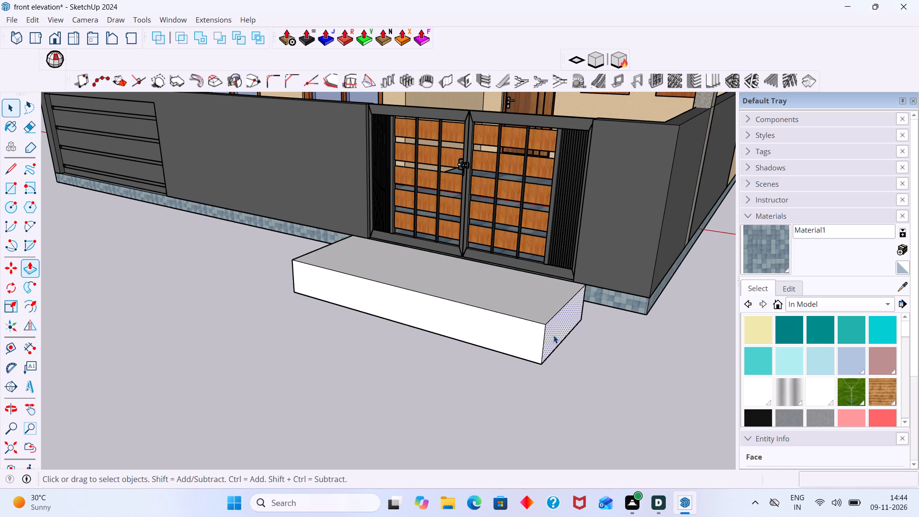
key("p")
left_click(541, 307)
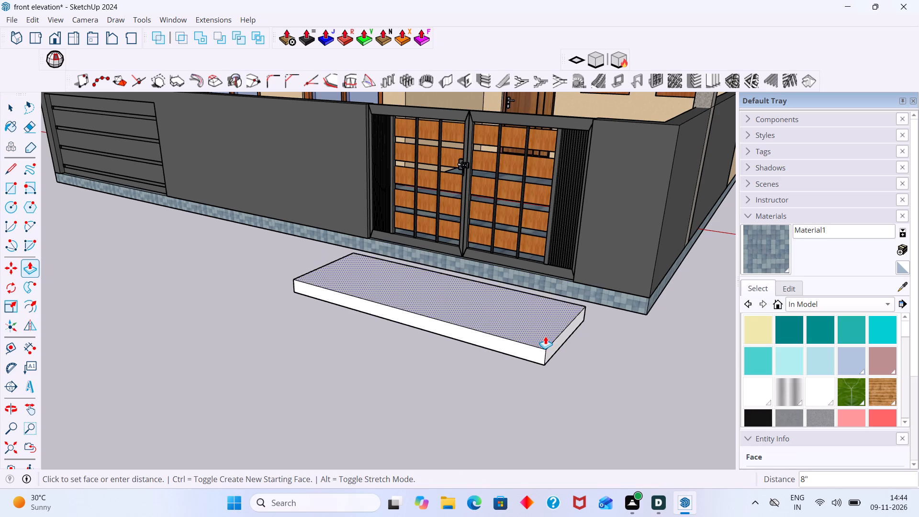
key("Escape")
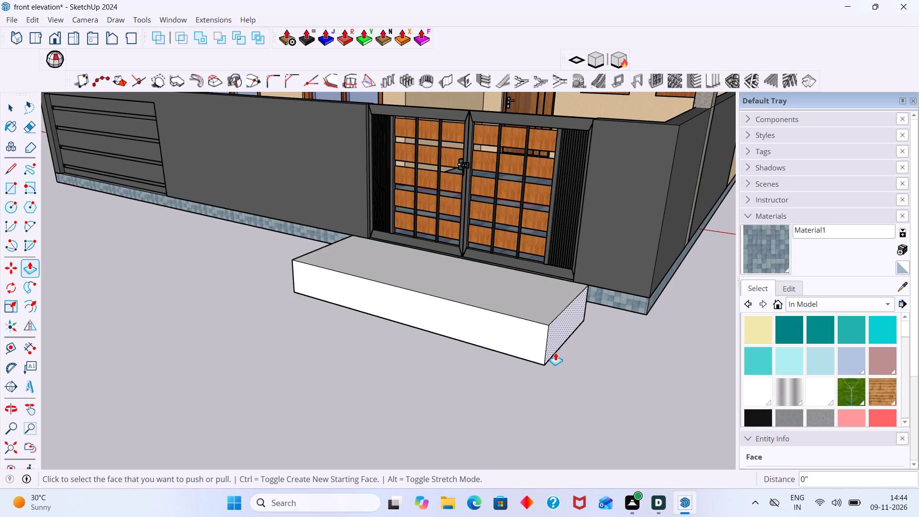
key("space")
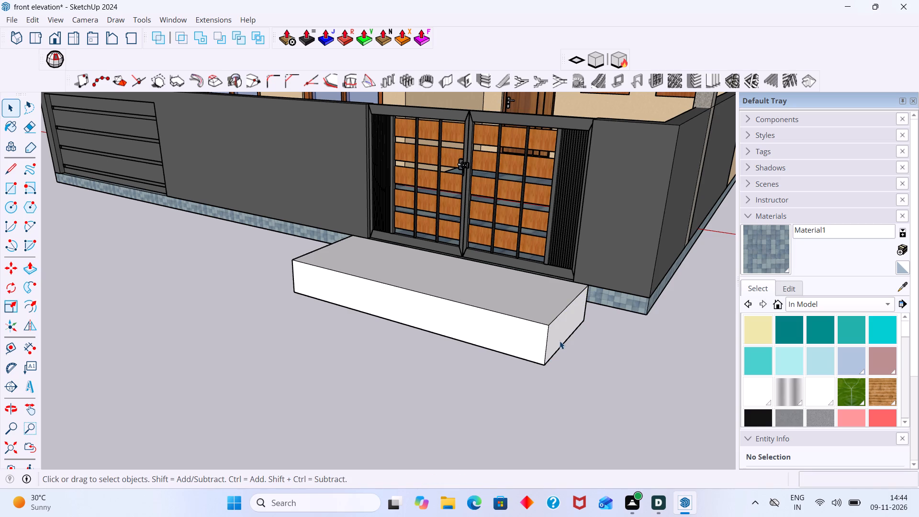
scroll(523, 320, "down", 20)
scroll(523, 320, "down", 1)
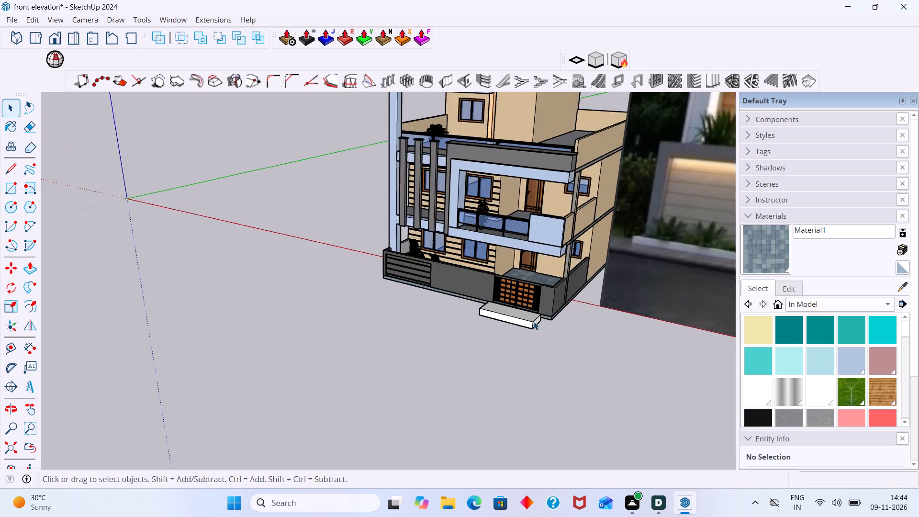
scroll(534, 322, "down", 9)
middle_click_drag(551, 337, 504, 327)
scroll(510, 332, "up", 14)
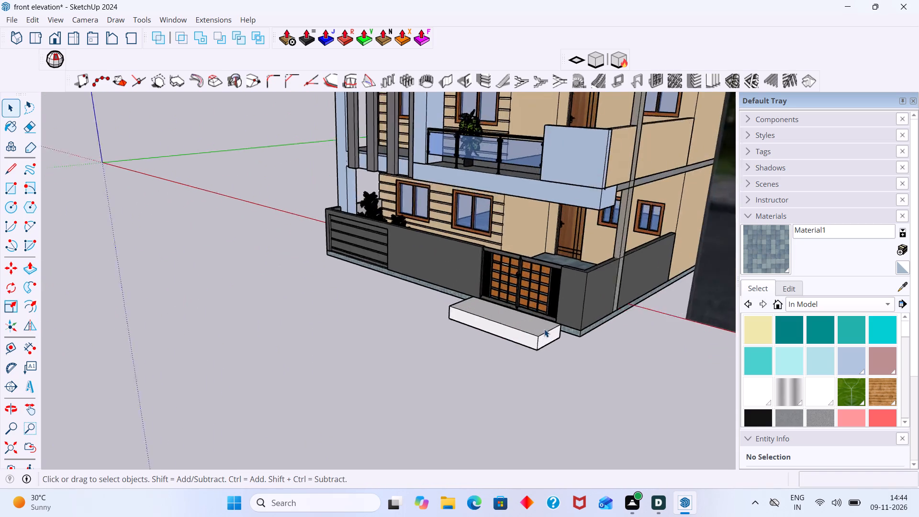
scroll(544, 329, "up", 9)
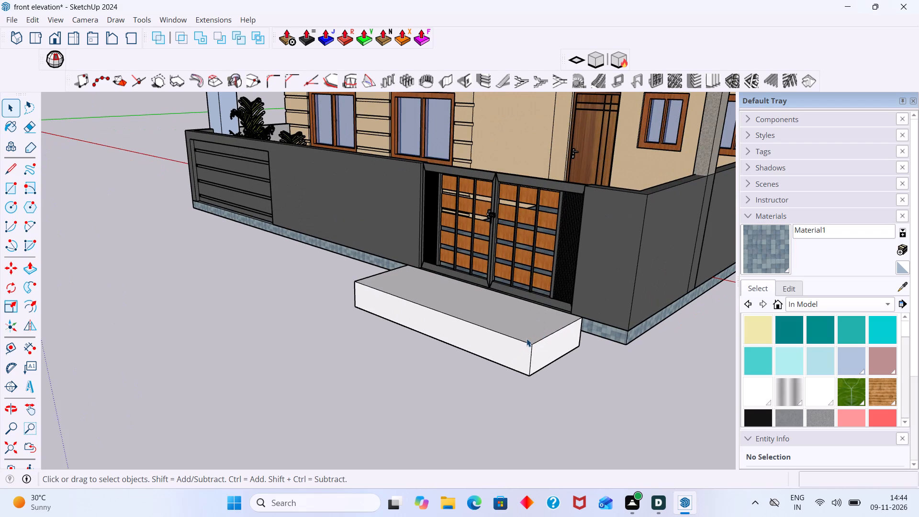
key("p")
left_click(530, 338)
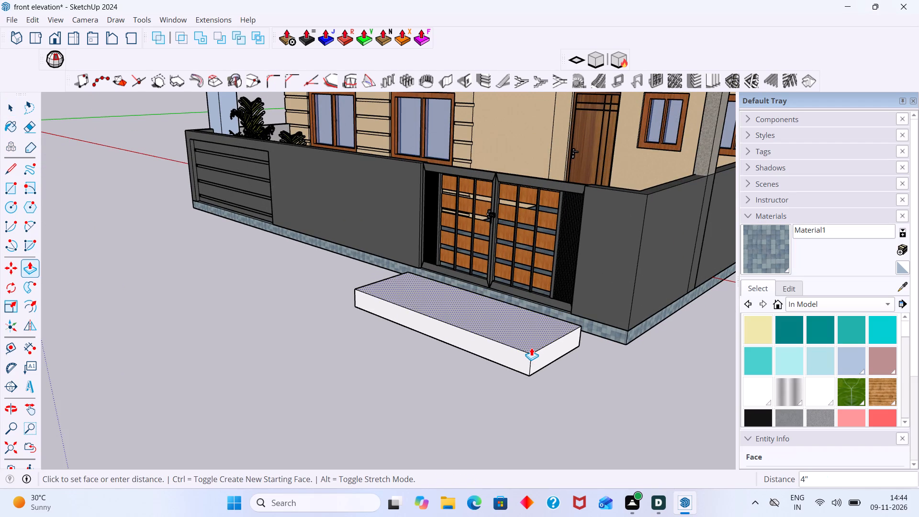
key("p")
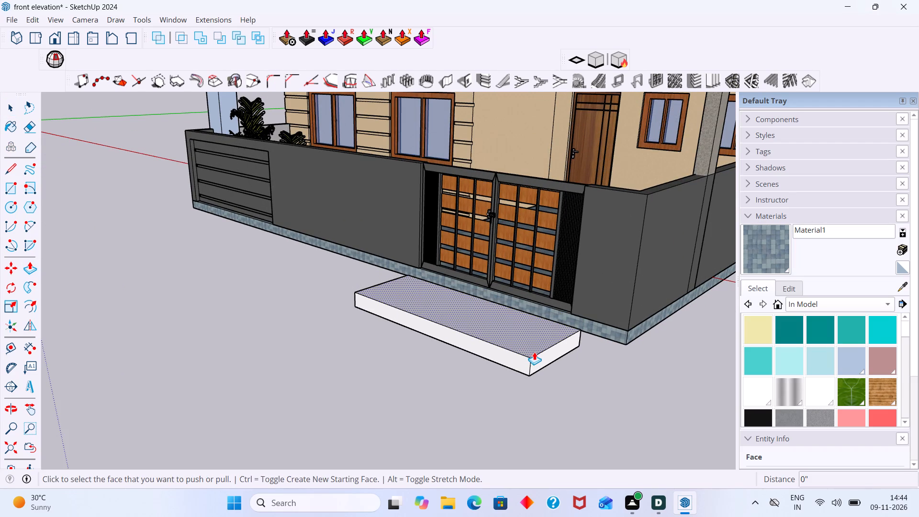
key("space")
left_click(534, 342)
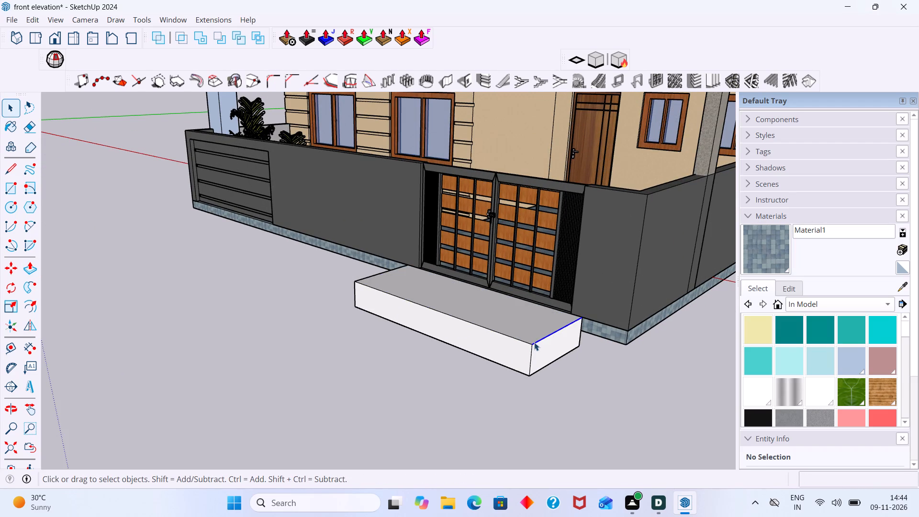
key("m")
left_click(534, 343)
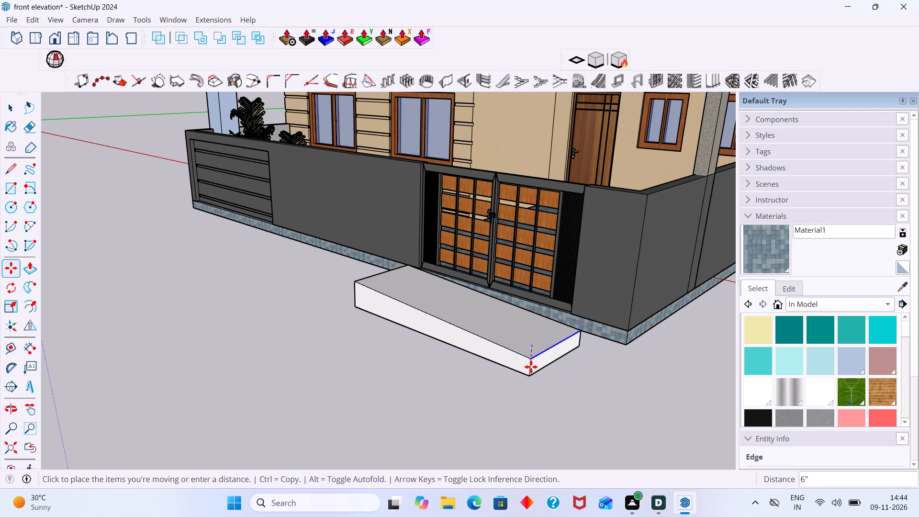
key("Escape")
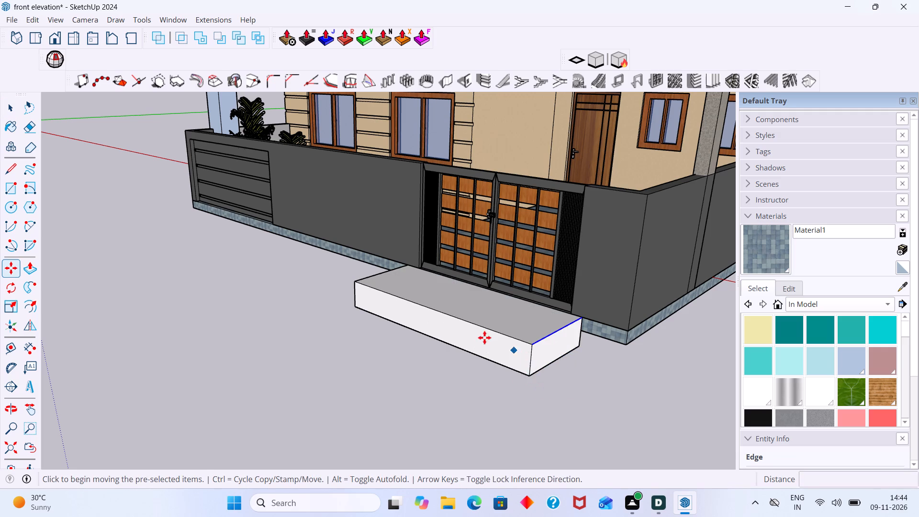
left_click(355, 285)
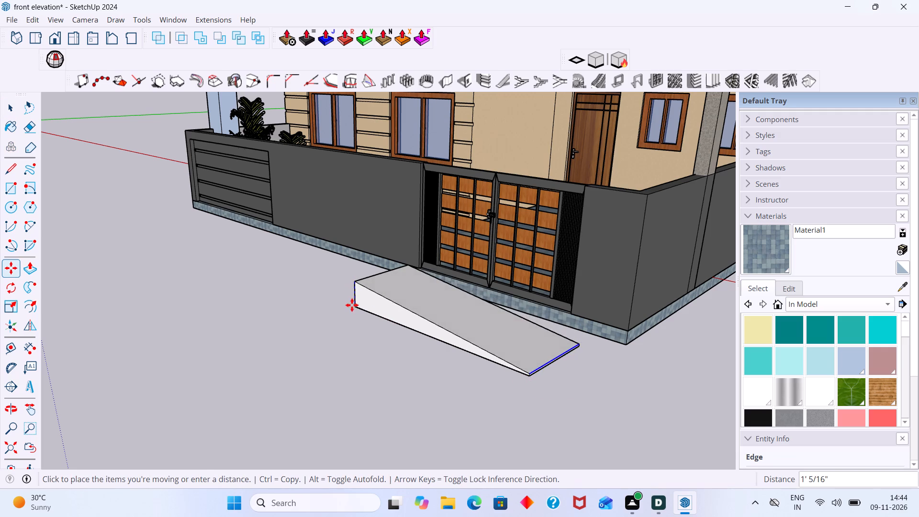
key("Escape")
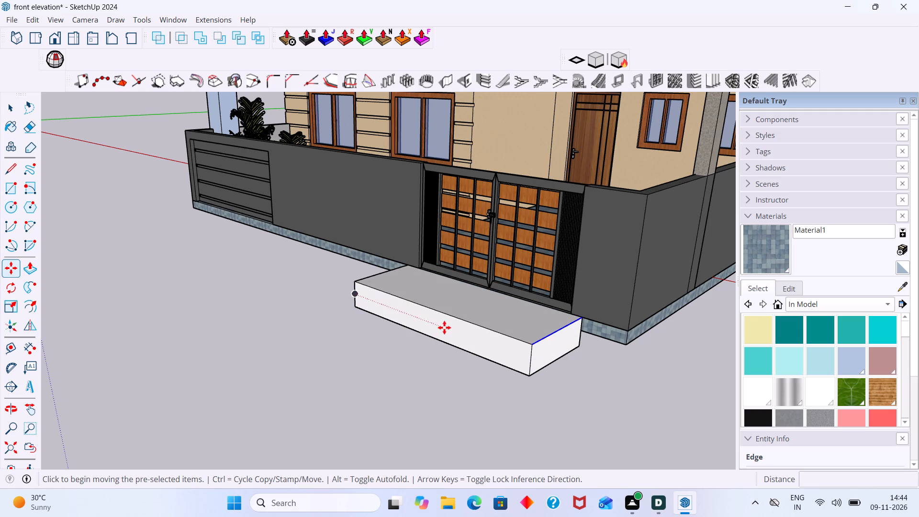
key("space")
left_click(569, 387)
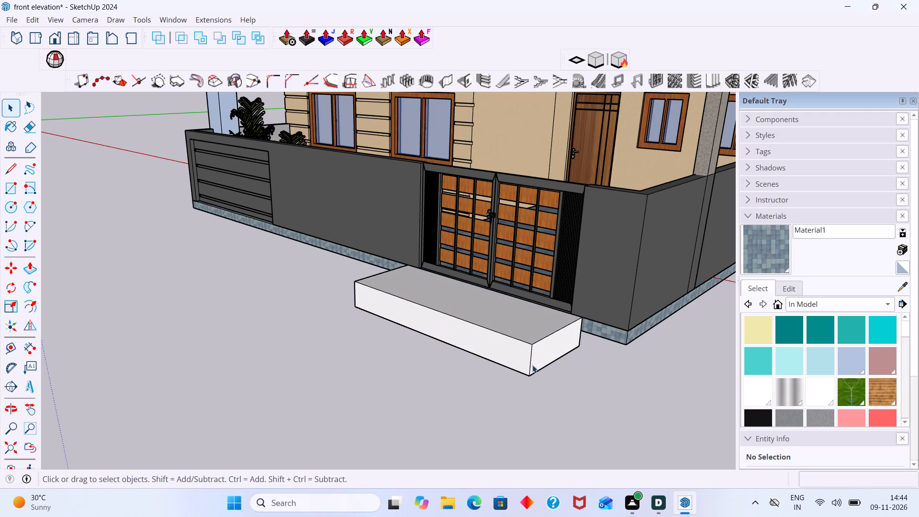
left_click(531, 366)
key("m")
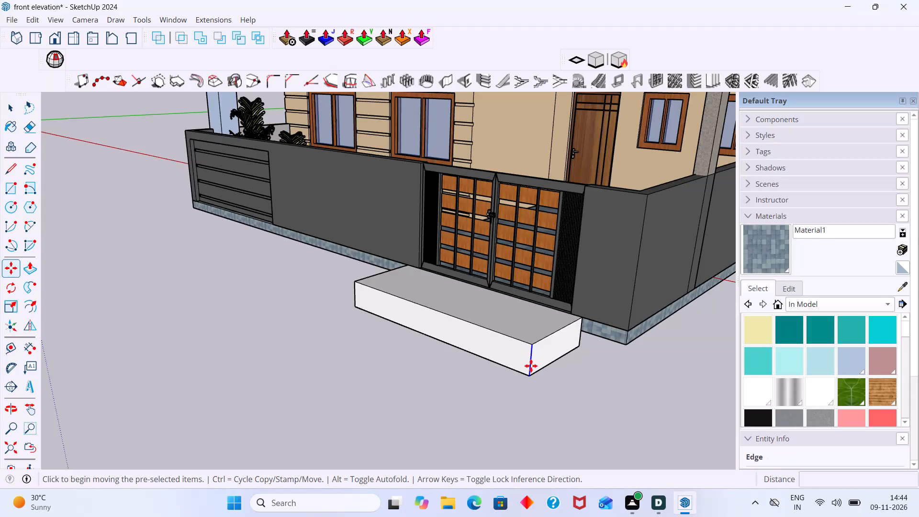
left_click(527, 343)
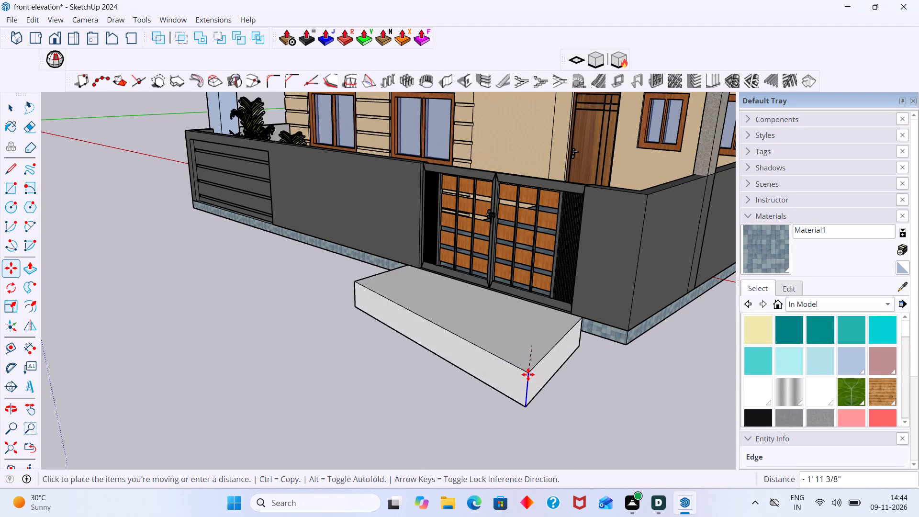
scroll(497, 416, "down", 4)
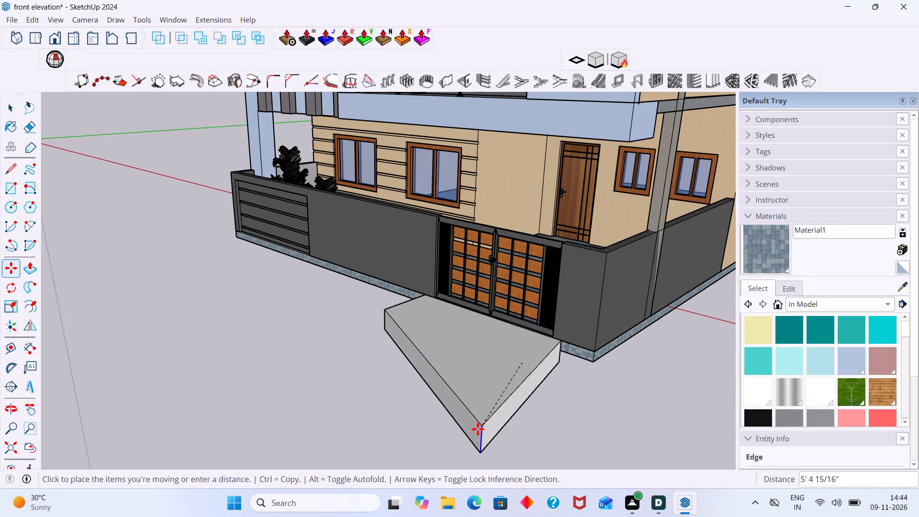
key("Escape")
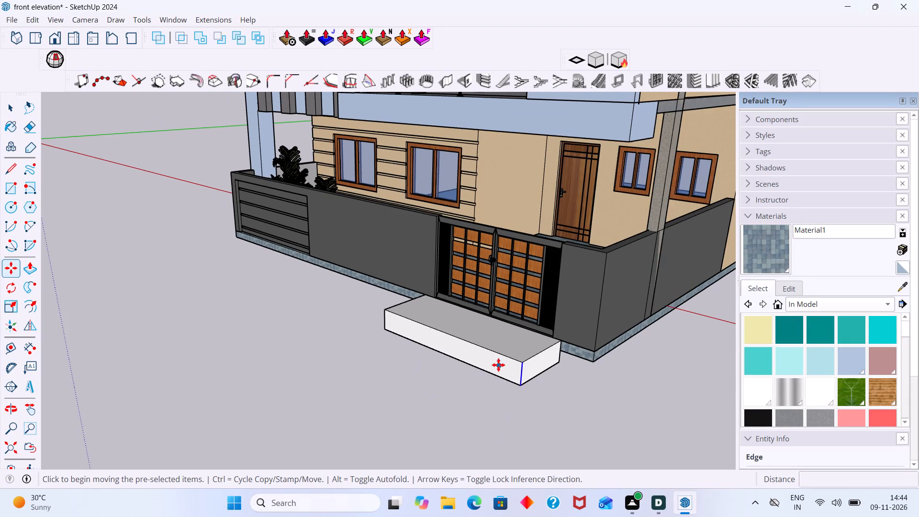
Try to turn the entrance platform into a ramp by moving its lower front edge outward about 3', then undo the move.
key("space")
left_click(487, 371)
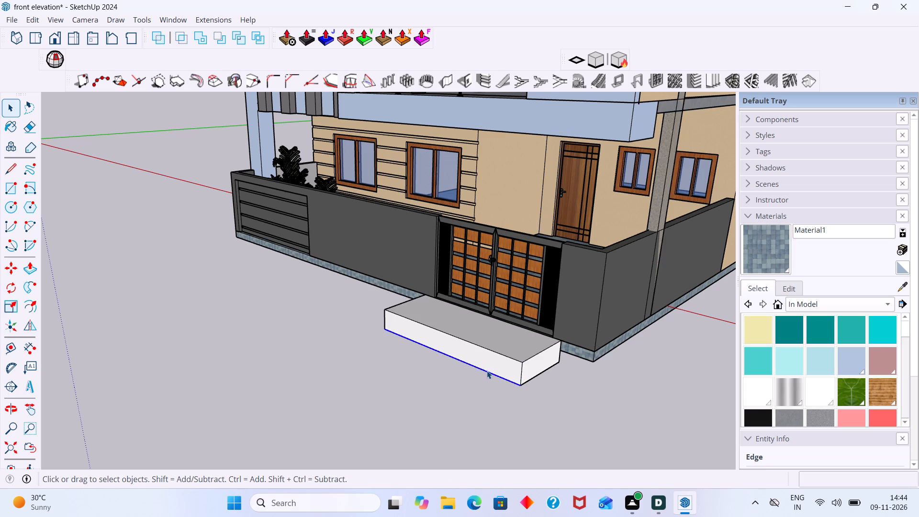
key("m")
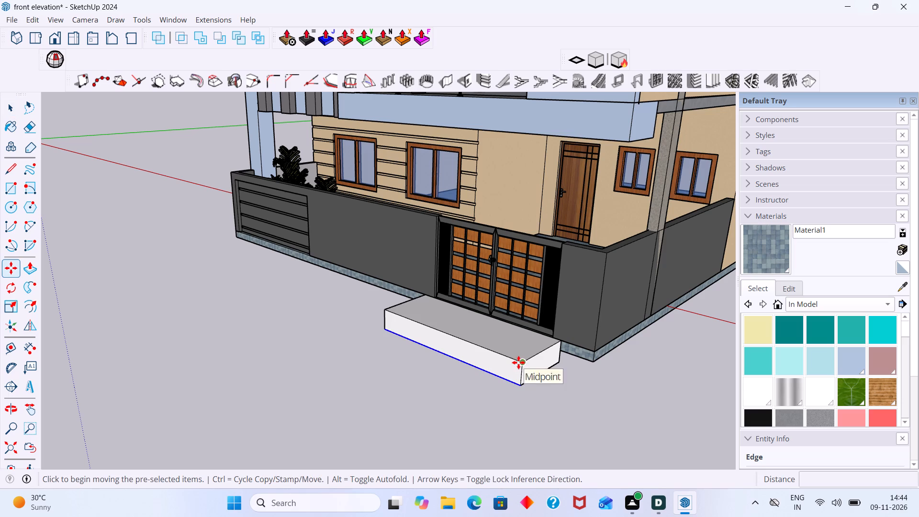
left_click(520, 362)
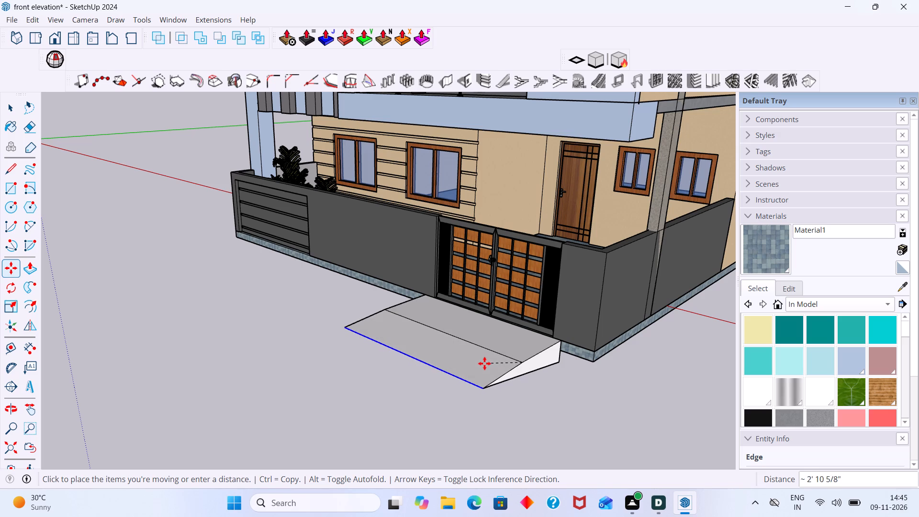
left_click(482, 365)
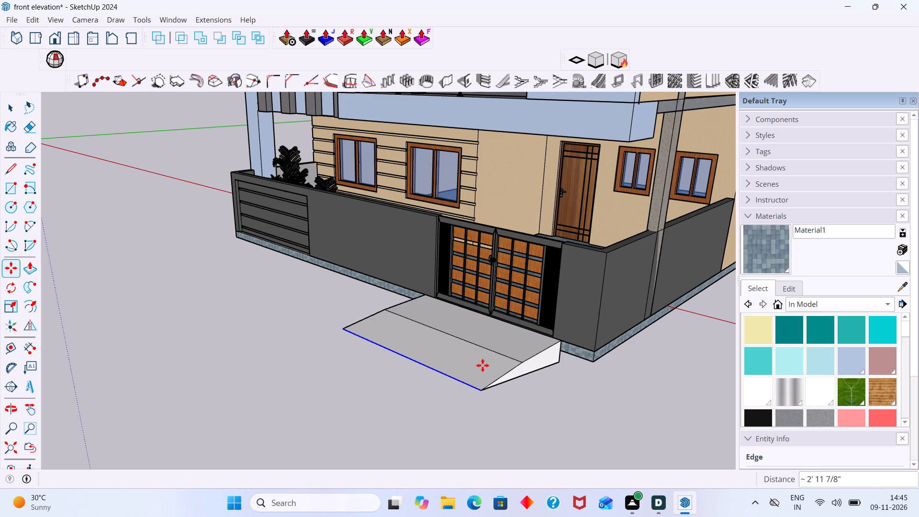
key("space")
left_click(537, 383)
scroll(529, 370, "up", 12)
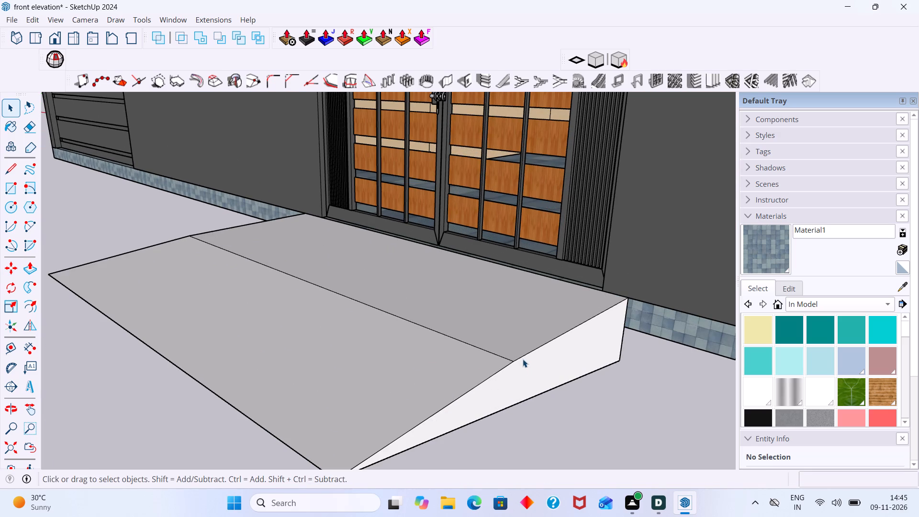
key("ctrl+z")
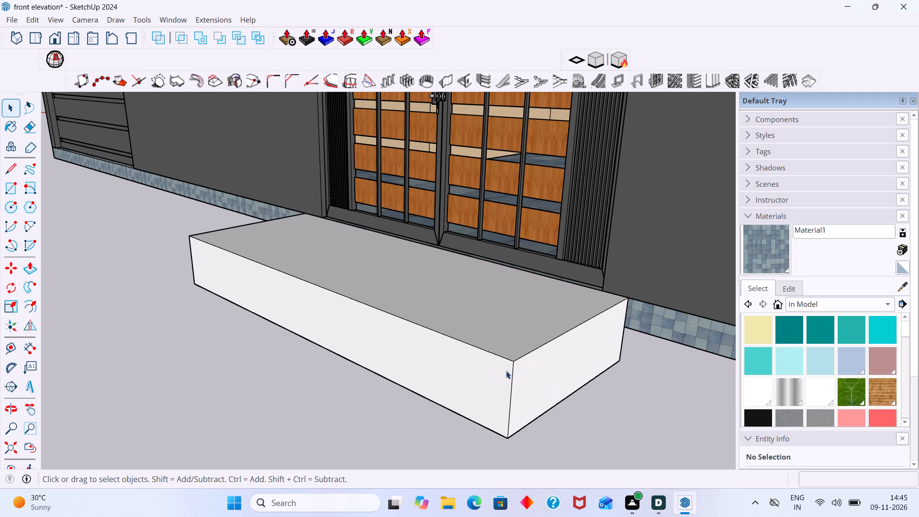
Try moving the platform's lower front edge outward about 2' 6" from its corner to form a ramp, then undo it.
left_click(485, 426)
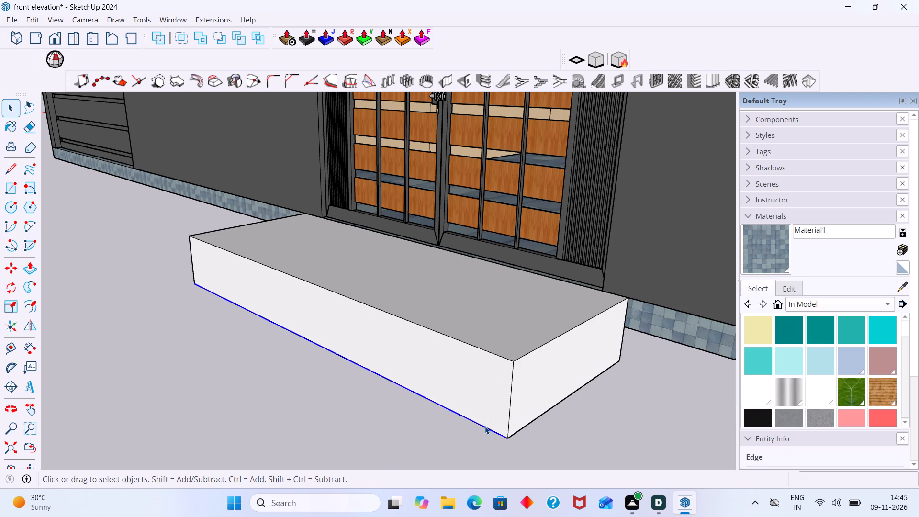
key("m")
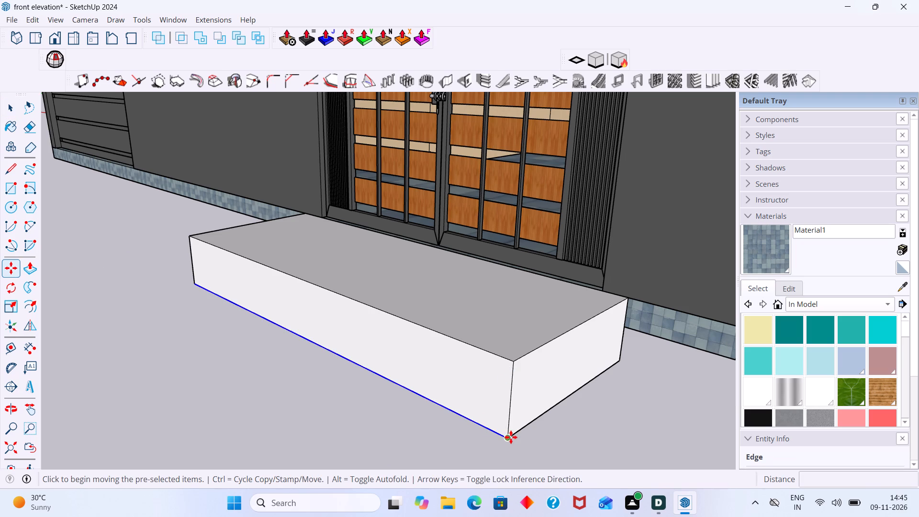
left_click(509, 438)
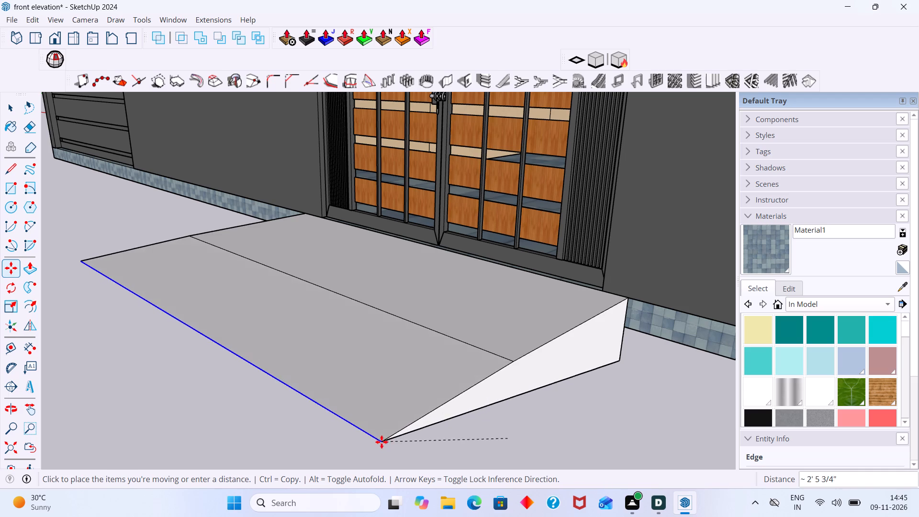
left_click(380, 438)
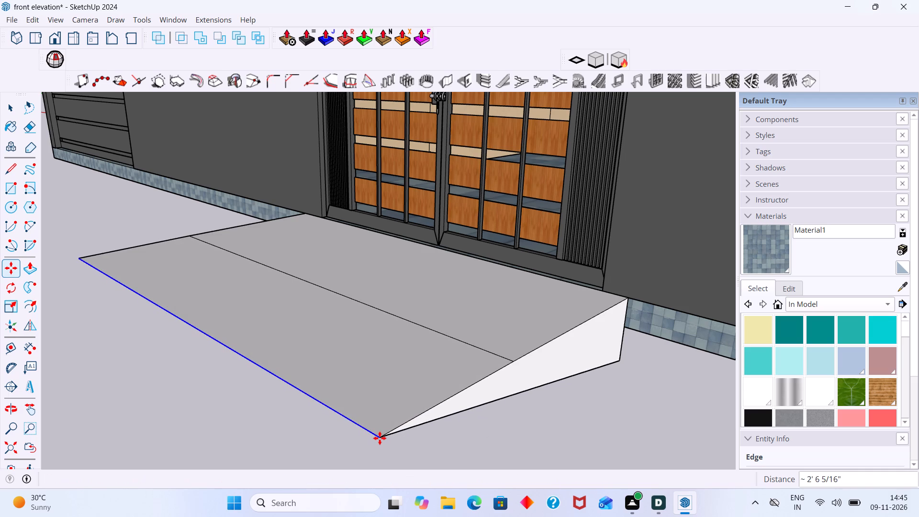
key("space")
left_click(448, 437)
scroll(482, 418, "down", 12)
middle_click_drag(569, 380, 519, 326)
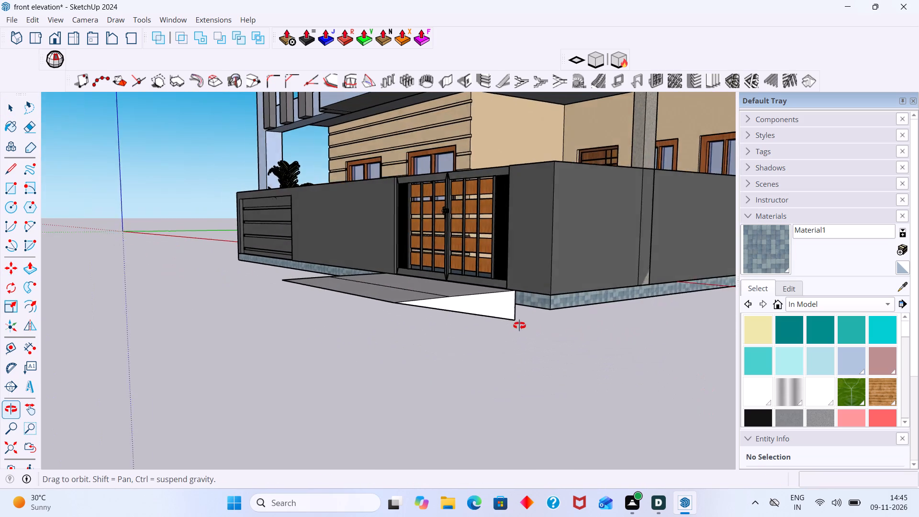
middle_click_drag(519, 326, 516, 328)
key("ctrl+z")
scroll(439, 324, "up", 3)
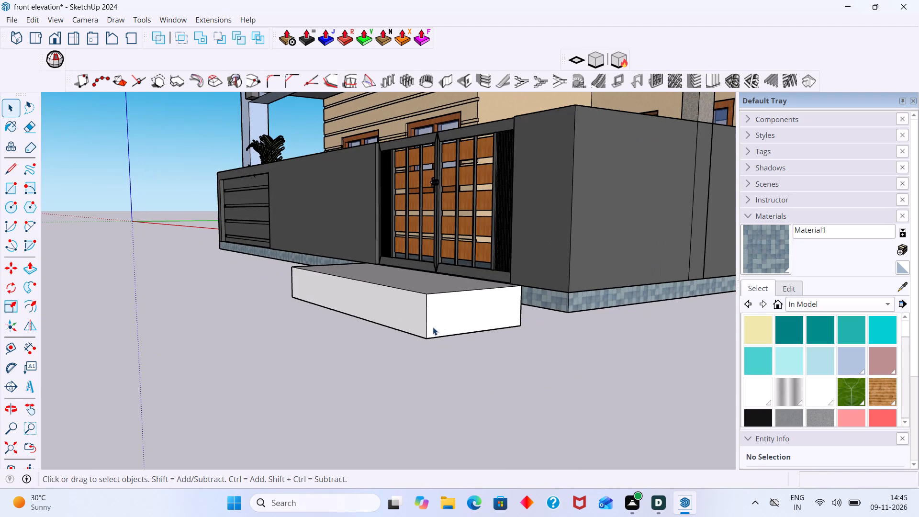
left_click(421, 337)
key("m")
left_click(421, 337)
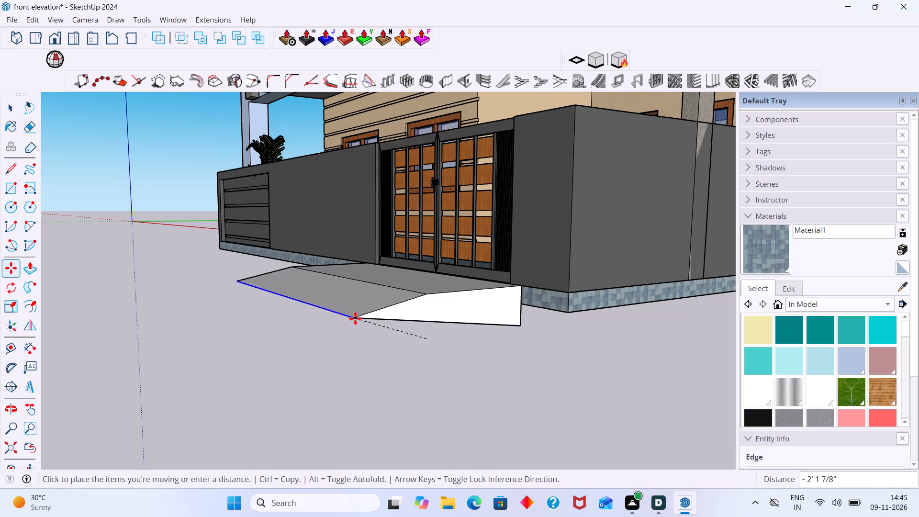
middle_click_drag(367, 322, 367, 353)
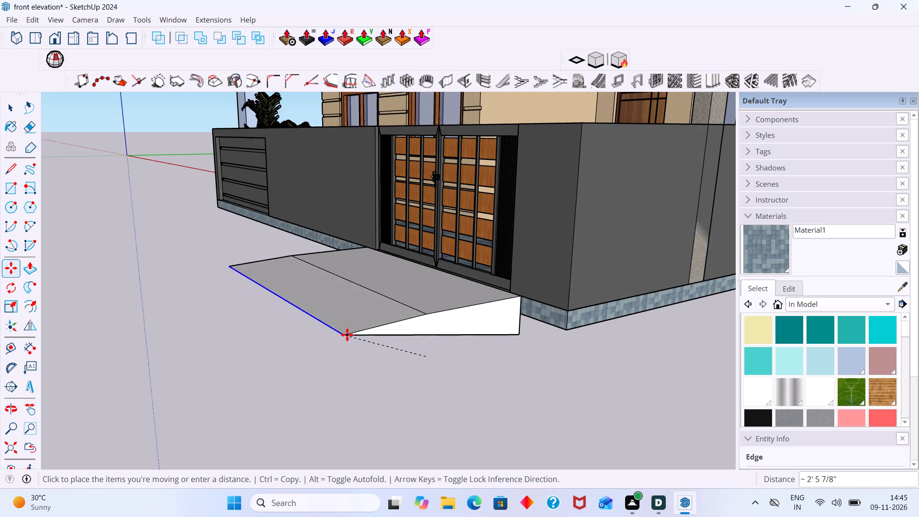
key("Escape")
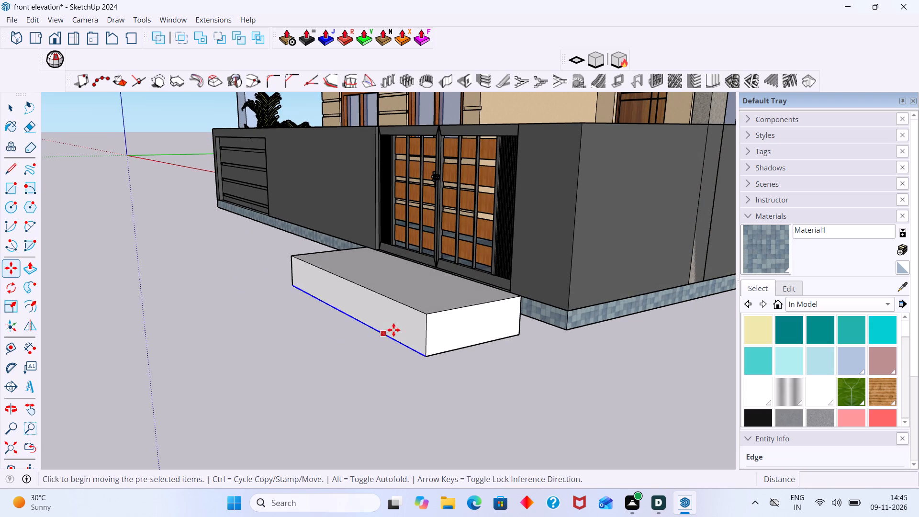
Extend the entrance platform's underside downward 9" with Push/Pull.
key("space")
middle_click_drag(432, 356, 432, 258)
scroll(449, 302, "up", 2)
left_click(487, 372)
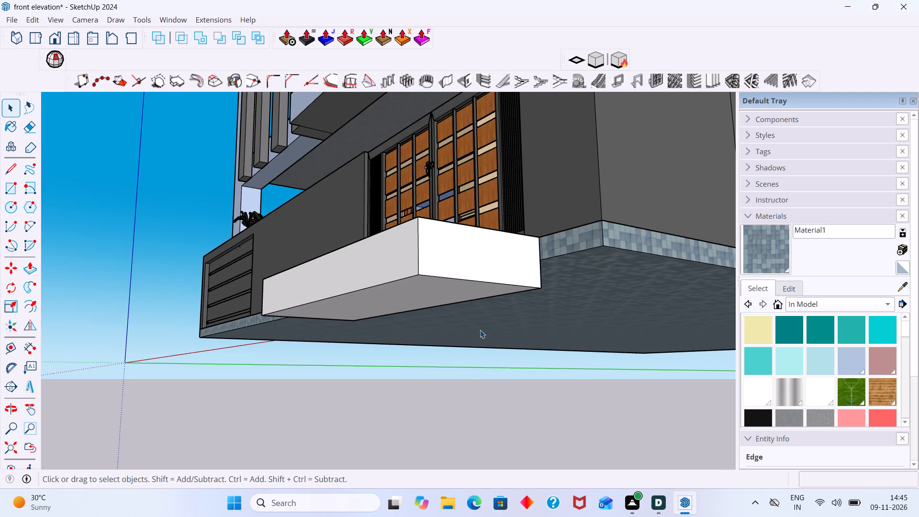
scroll(464, 292, "up", 2)
left_click(453, 293)
key("p")
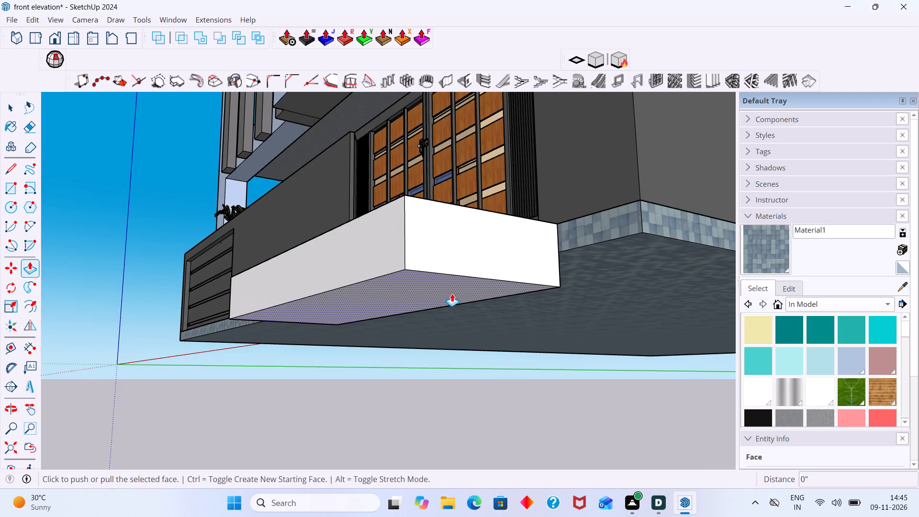
left_click(452, 293)
left_click(457, 335)
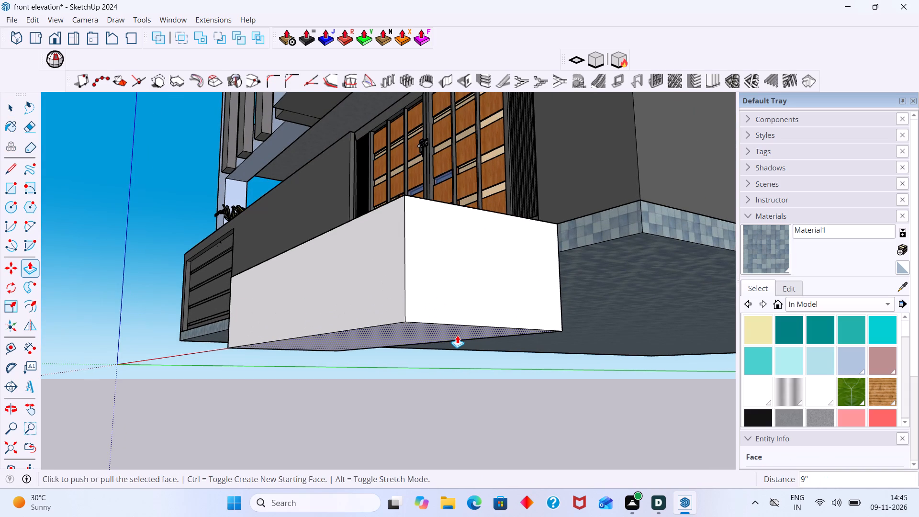
key("space")
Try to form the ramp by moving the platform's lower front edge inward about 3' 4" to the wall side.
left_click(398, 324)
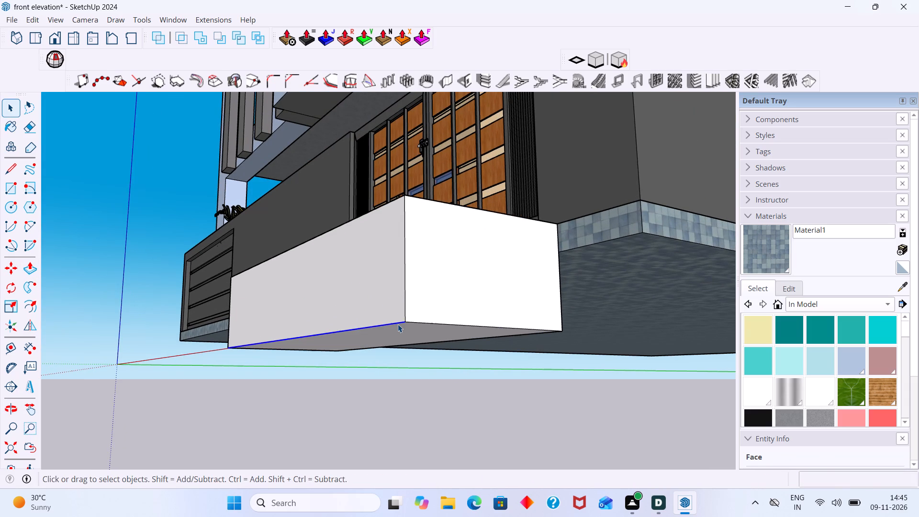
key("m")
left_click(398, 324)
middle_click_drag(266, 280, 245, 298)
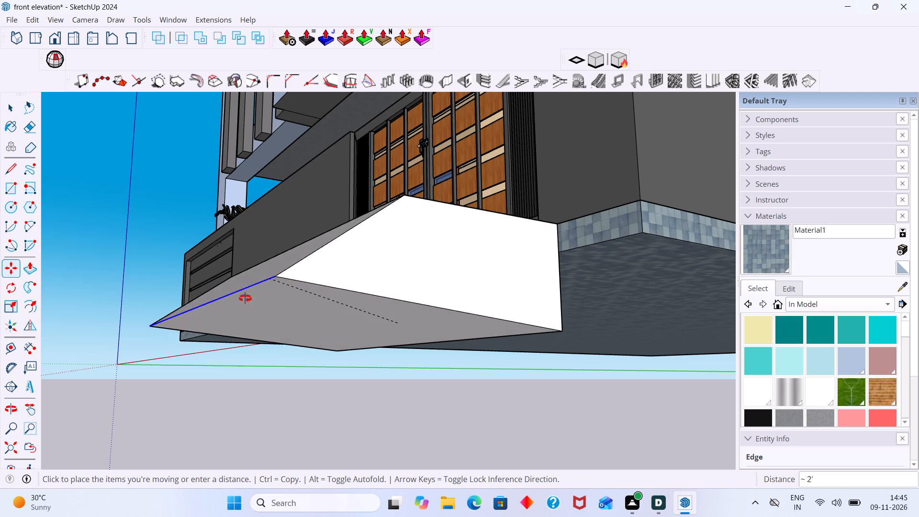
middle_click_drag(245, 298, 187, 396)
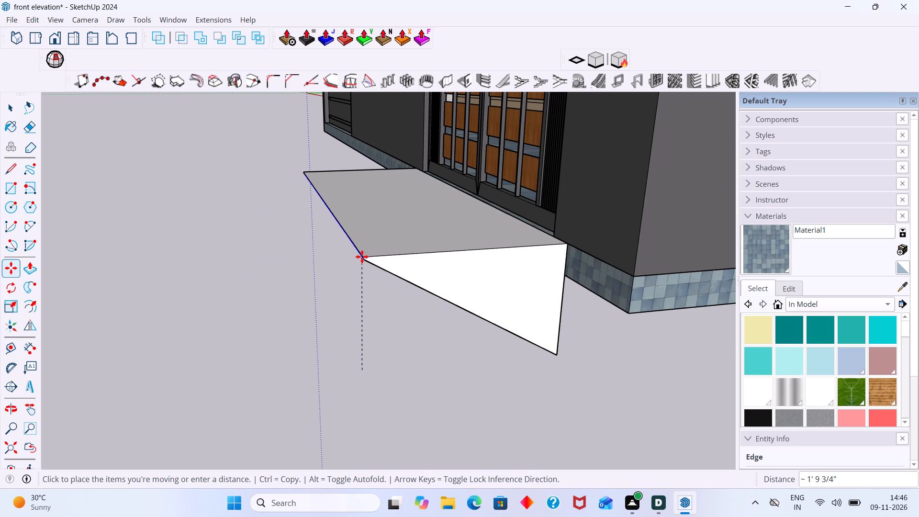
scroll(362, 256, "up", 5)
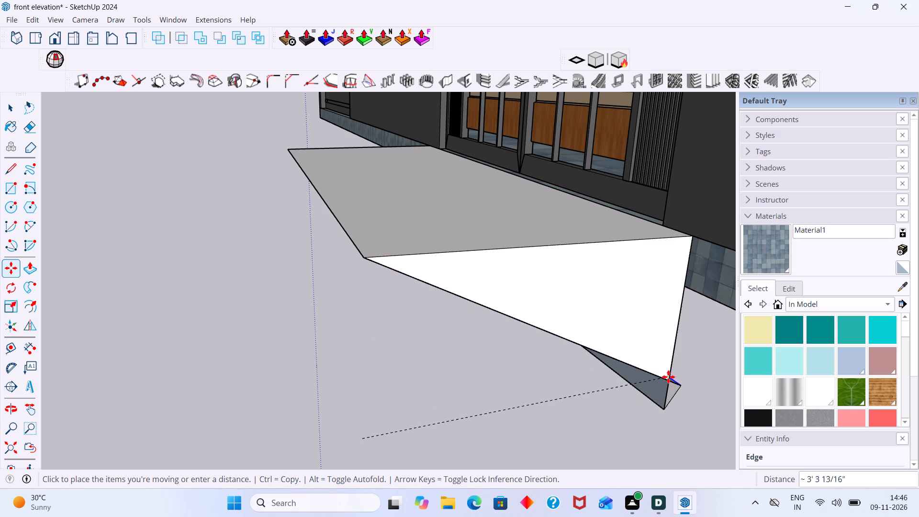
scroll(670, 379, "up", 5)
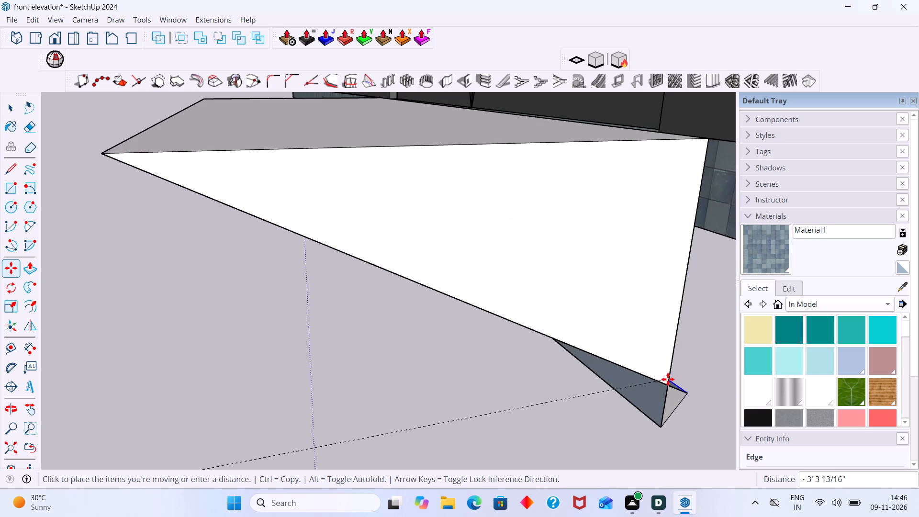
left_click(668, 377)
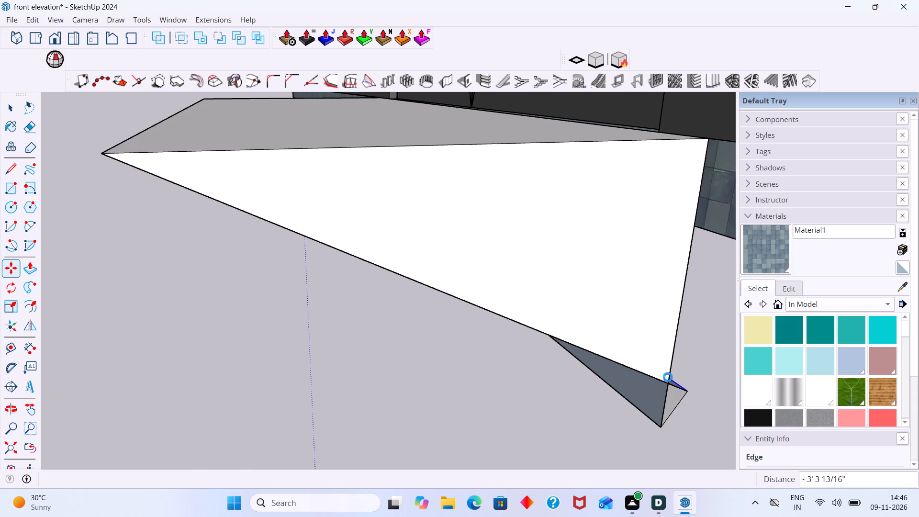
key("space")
Undo the edge move, the platform's extrusions and the base rectangle below the gate.
scroll(605, 370, "down", 6)
scroll(484, 326, "down", 20)
scroll(484, 326, "down", 3)
middle_click_drag(500, 329, 539, 348)
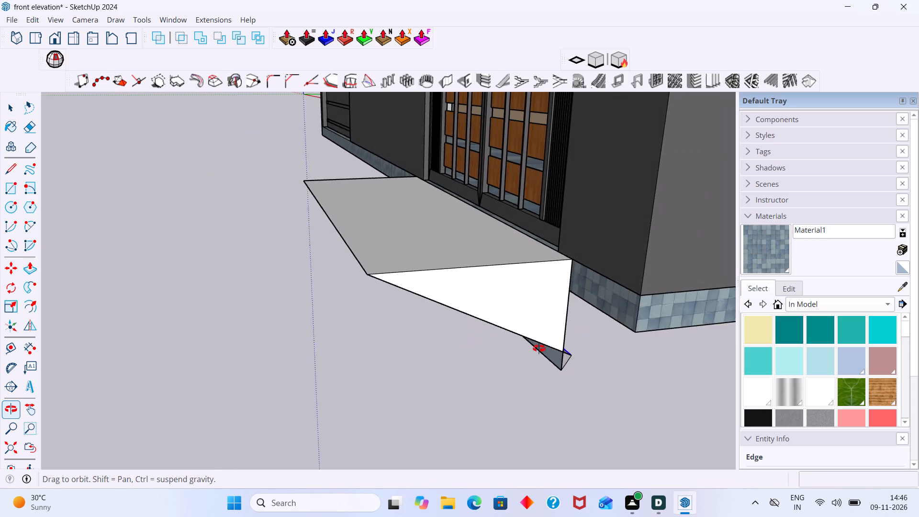
middle_click_drag(539, 348, 694, 436)
scroll(575, 348, "down", 8)
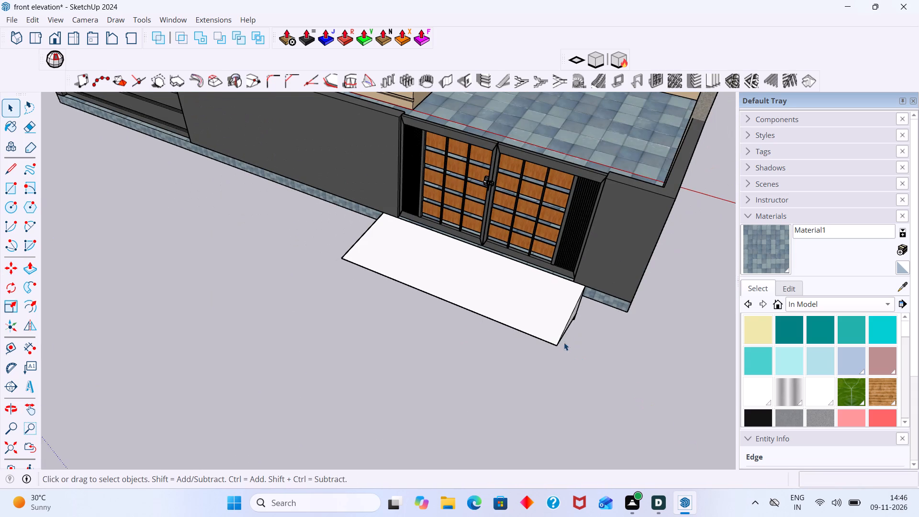
key("ctrl+z")
key("ctrl+z")
key("ctrl+z")
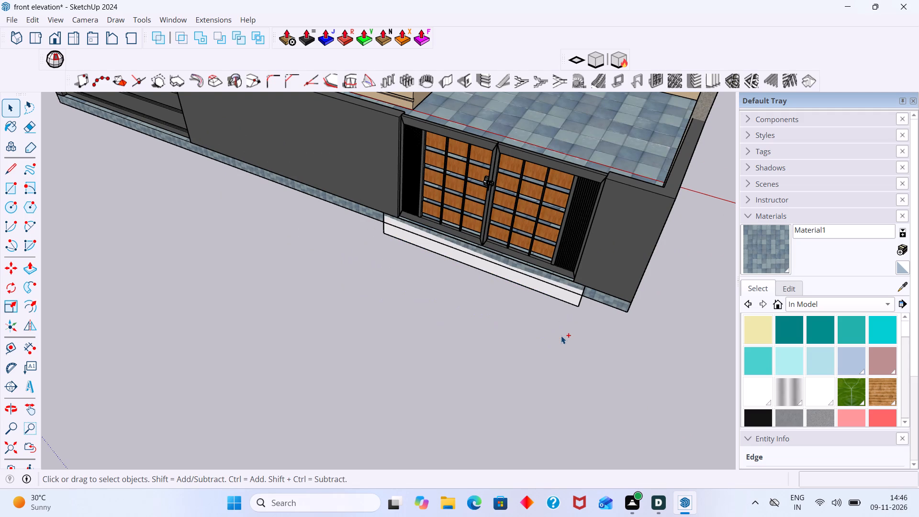
key("ctrl+z")
scroll(560, 333, "down", 2)
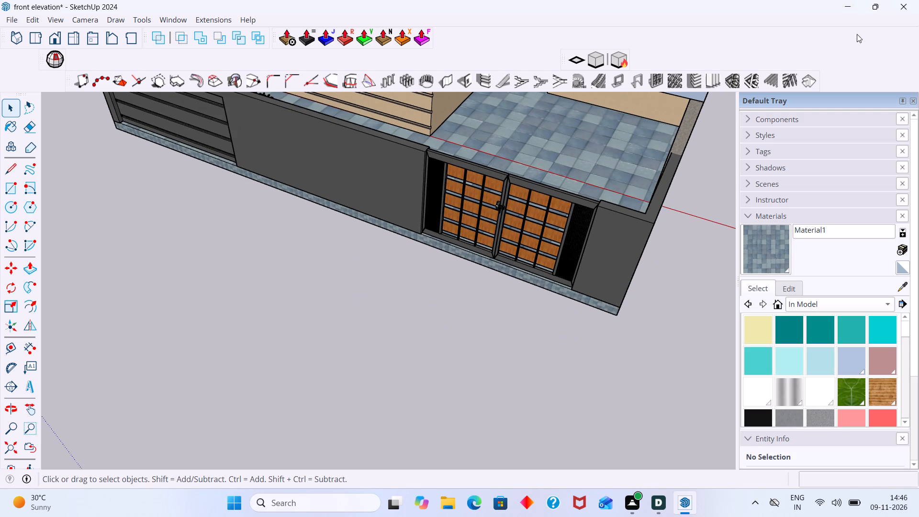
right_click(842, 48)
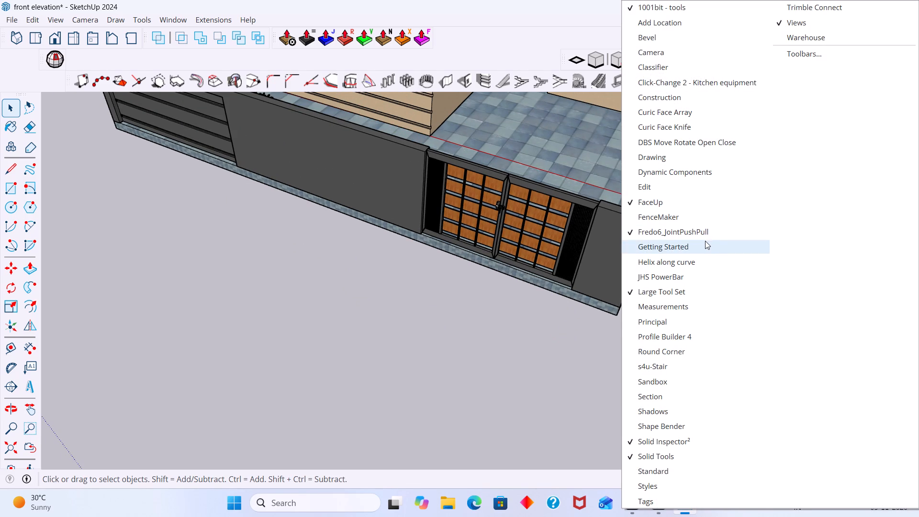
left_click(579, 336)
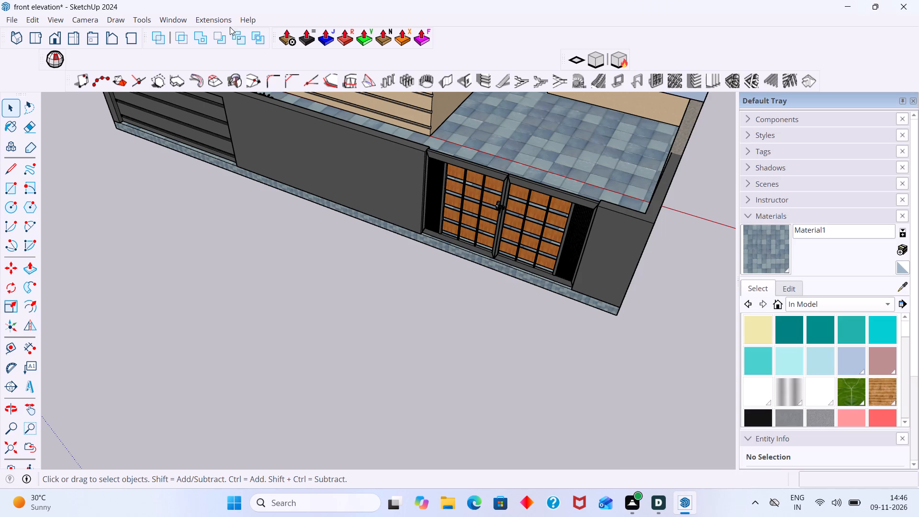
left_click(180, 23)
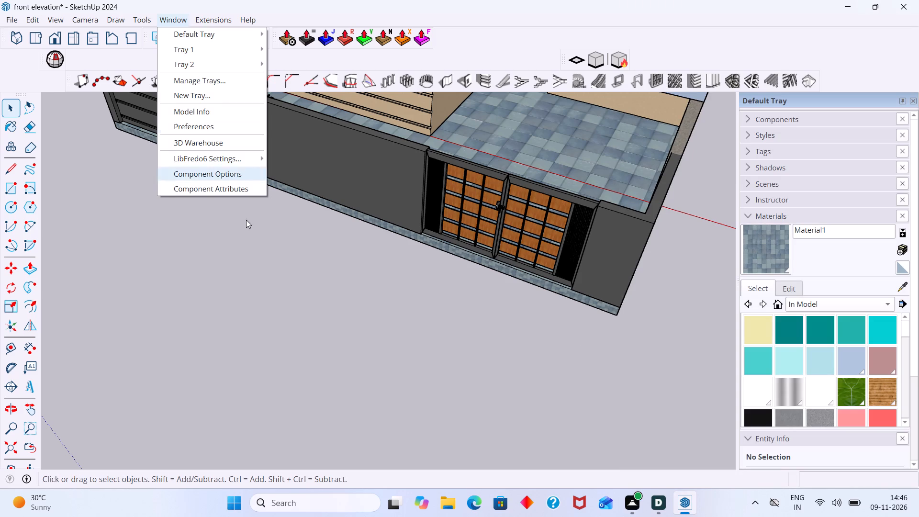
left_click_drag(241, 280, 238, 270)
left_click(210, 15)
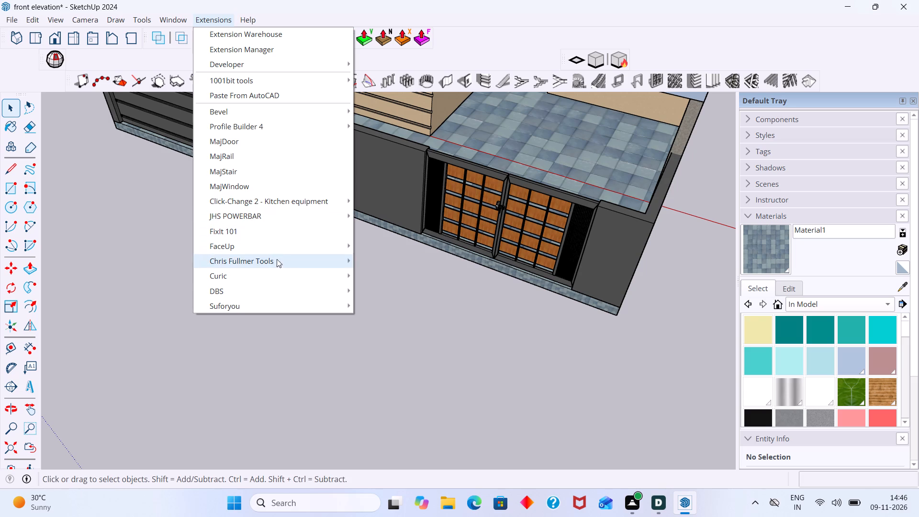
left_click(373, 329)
Enable the s4u-Stair tools and try the slope command.
right_click(749, 49)
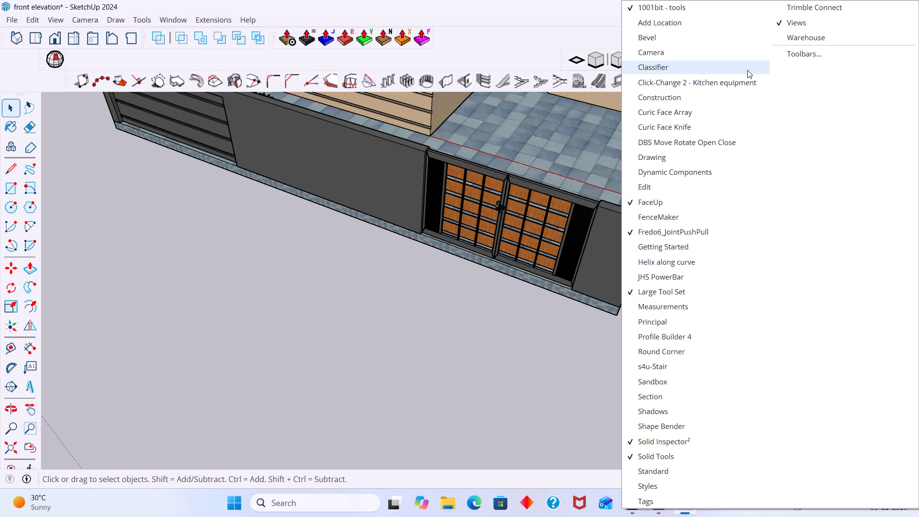
left_click(655, 365)
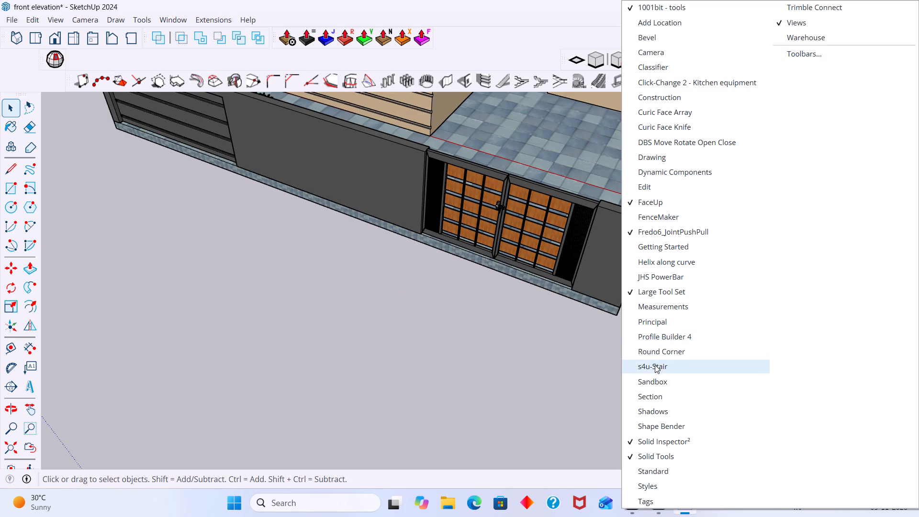
left_click(219, 206)
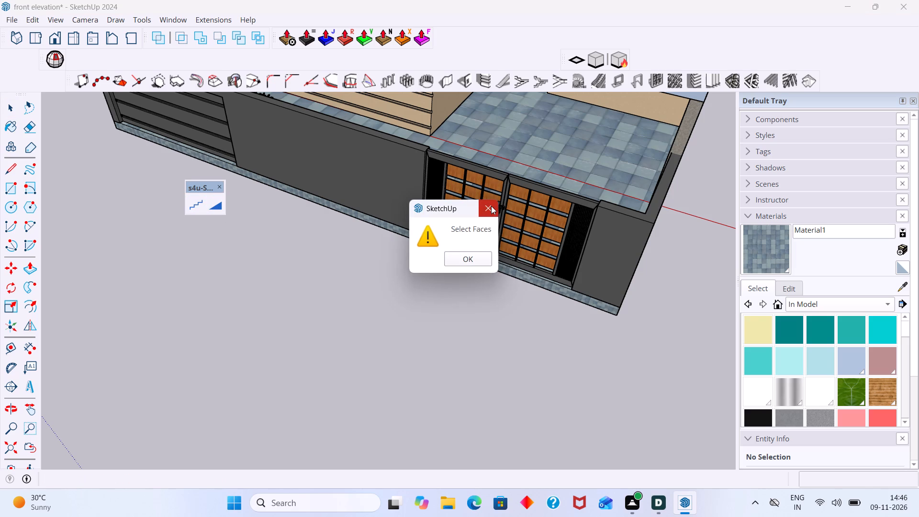
left_click(491, 206)
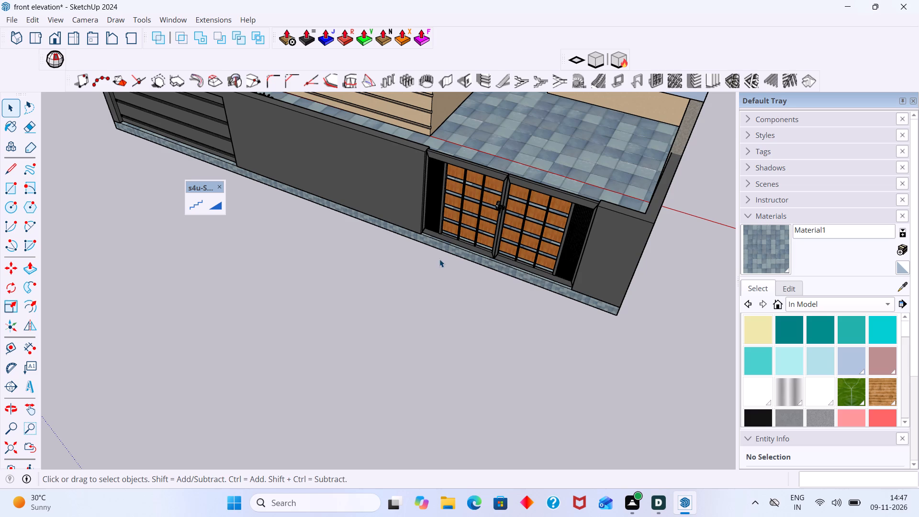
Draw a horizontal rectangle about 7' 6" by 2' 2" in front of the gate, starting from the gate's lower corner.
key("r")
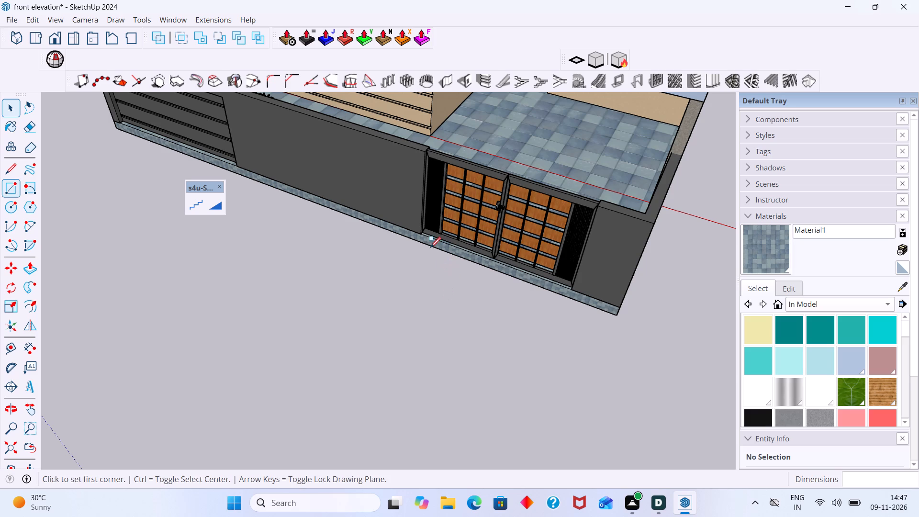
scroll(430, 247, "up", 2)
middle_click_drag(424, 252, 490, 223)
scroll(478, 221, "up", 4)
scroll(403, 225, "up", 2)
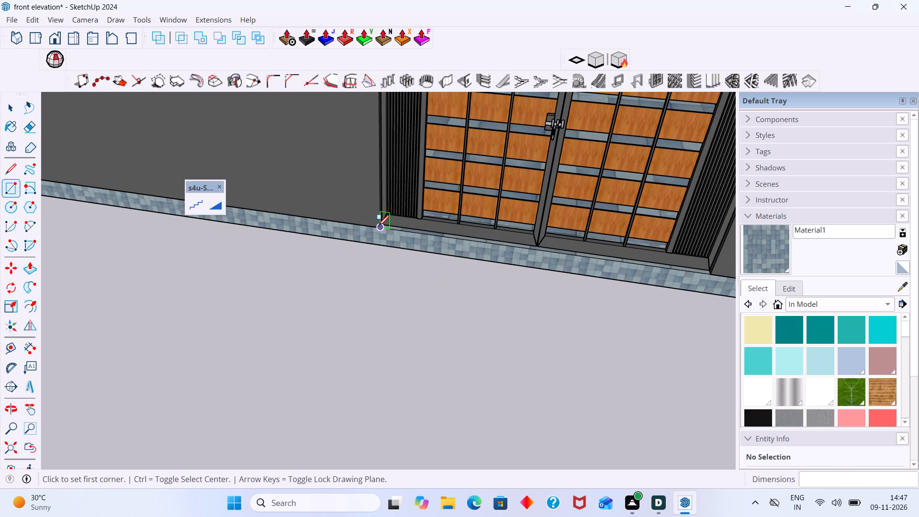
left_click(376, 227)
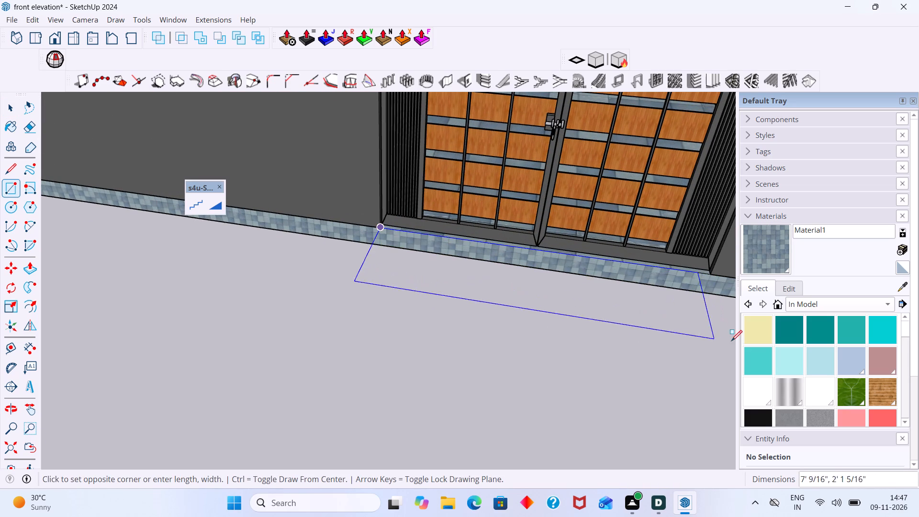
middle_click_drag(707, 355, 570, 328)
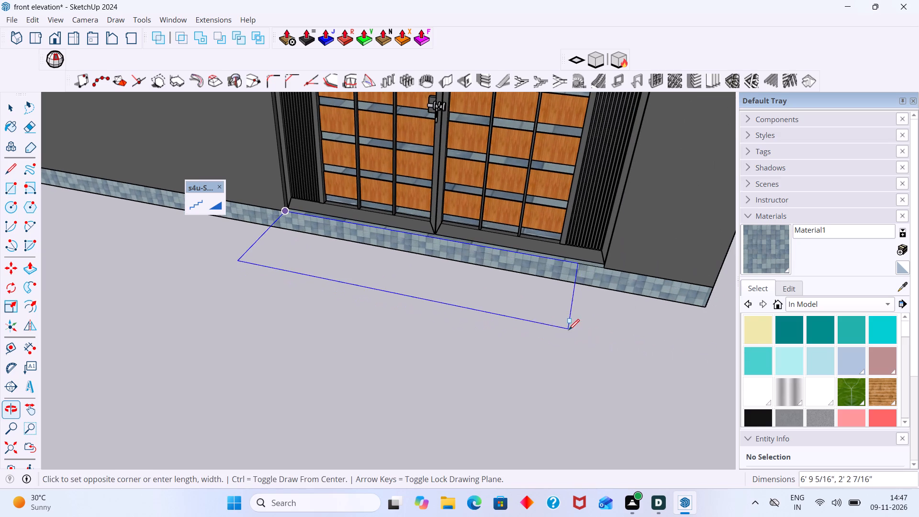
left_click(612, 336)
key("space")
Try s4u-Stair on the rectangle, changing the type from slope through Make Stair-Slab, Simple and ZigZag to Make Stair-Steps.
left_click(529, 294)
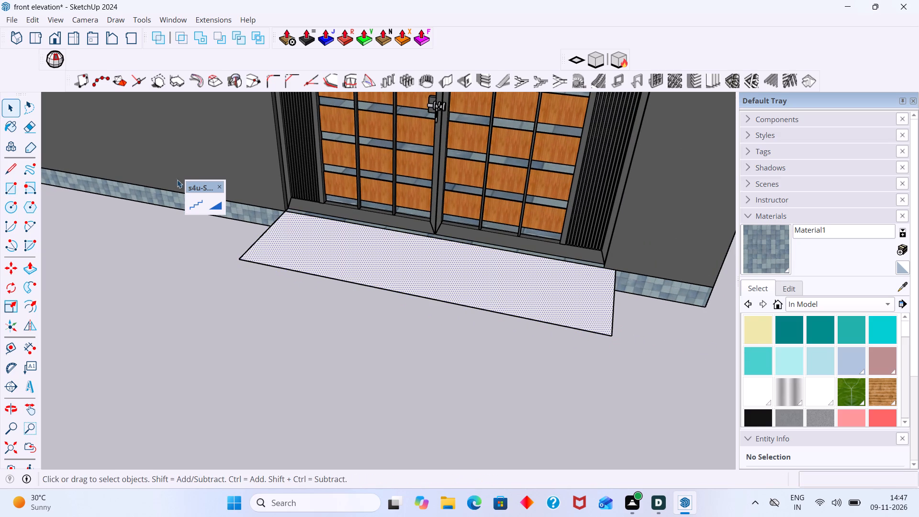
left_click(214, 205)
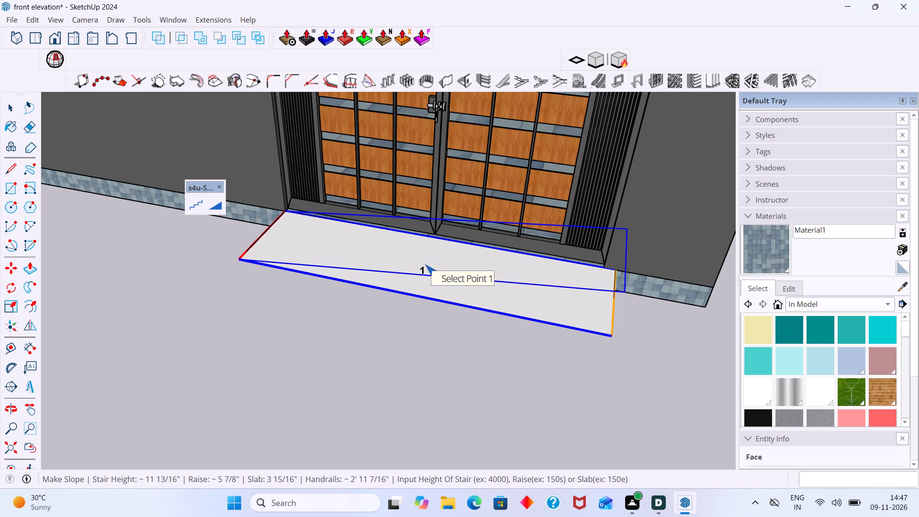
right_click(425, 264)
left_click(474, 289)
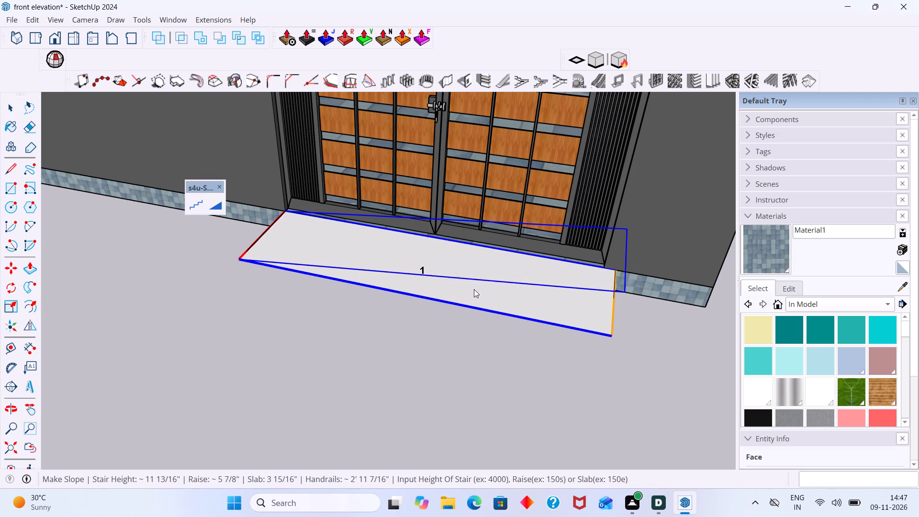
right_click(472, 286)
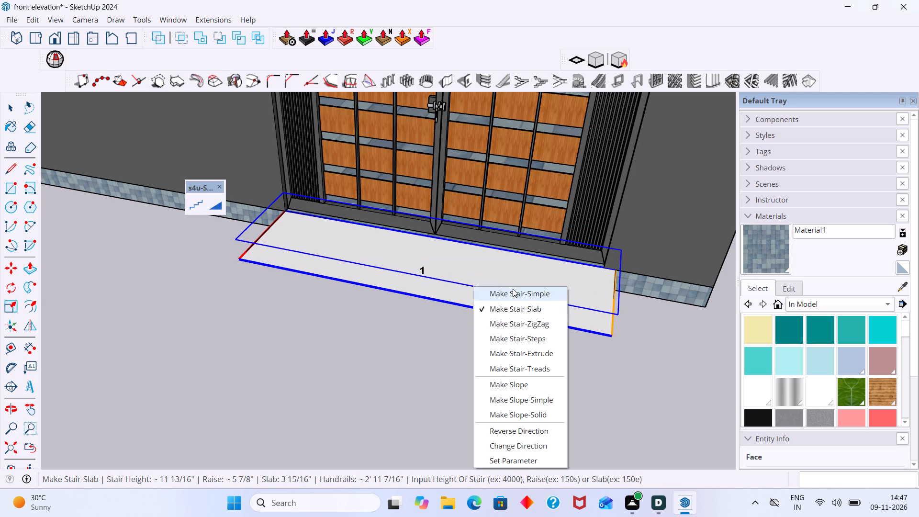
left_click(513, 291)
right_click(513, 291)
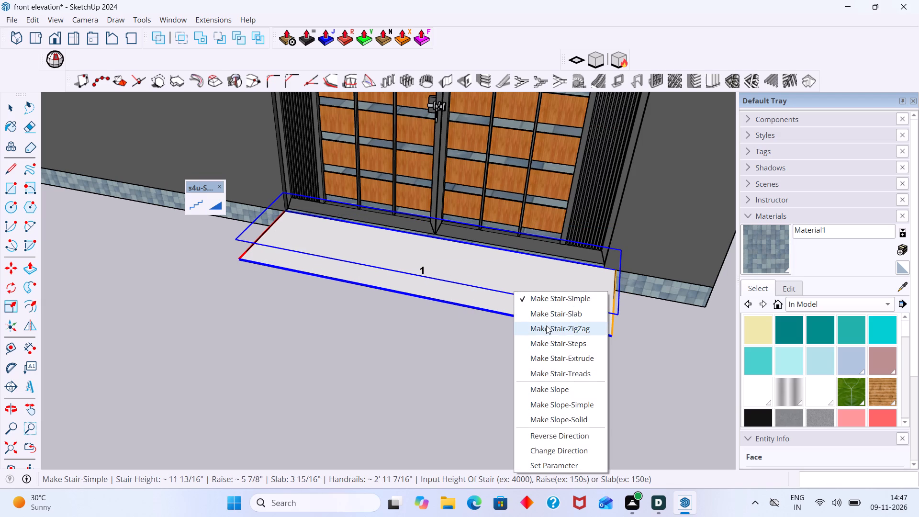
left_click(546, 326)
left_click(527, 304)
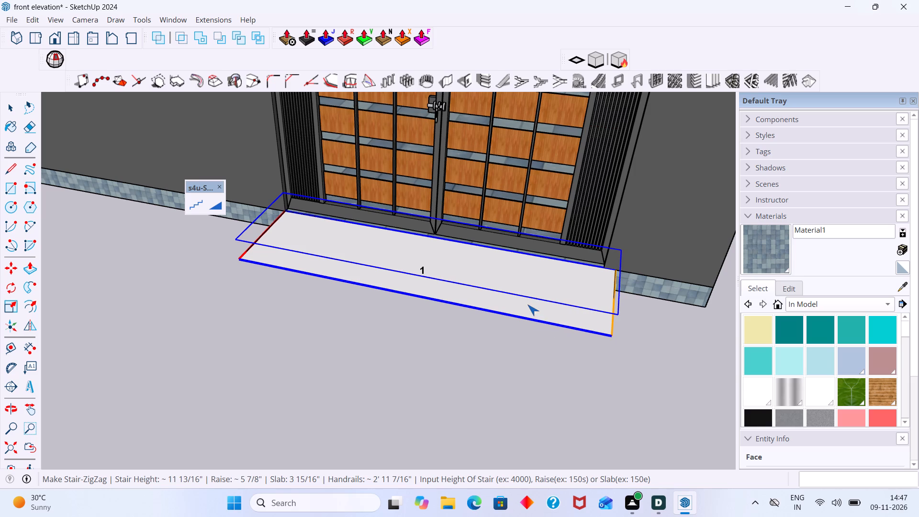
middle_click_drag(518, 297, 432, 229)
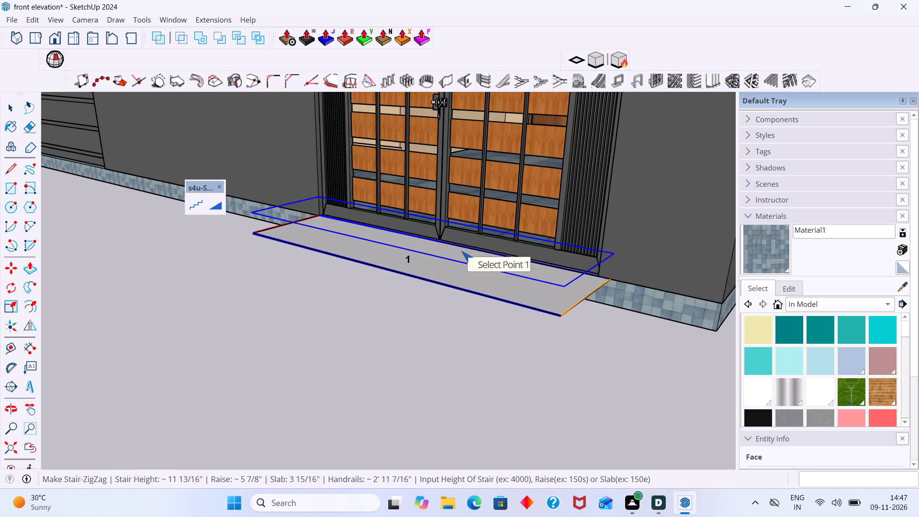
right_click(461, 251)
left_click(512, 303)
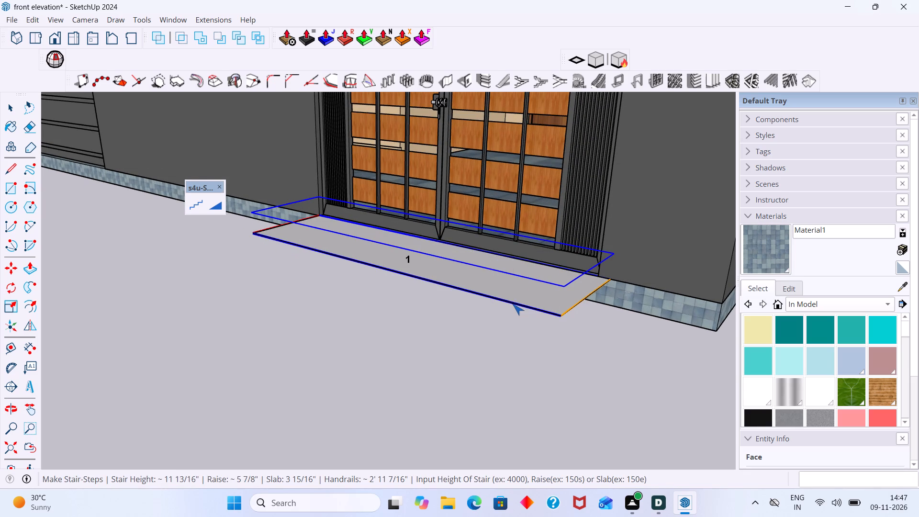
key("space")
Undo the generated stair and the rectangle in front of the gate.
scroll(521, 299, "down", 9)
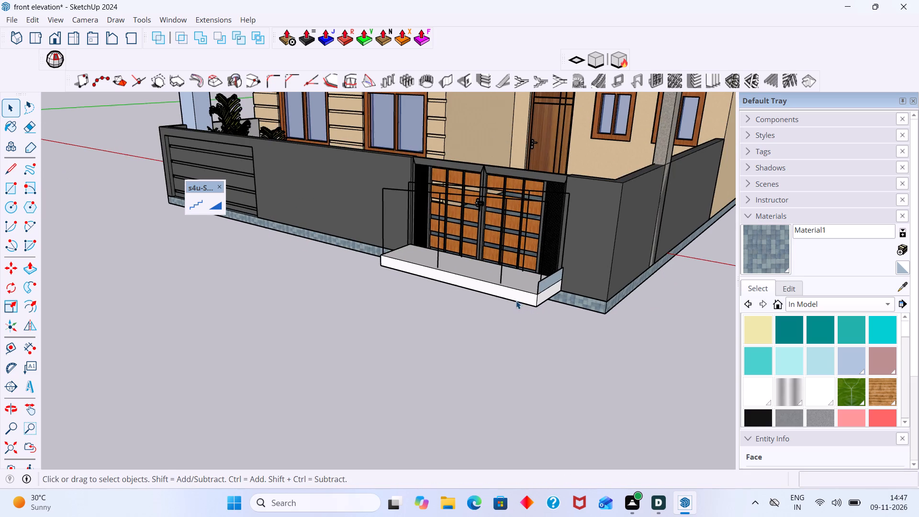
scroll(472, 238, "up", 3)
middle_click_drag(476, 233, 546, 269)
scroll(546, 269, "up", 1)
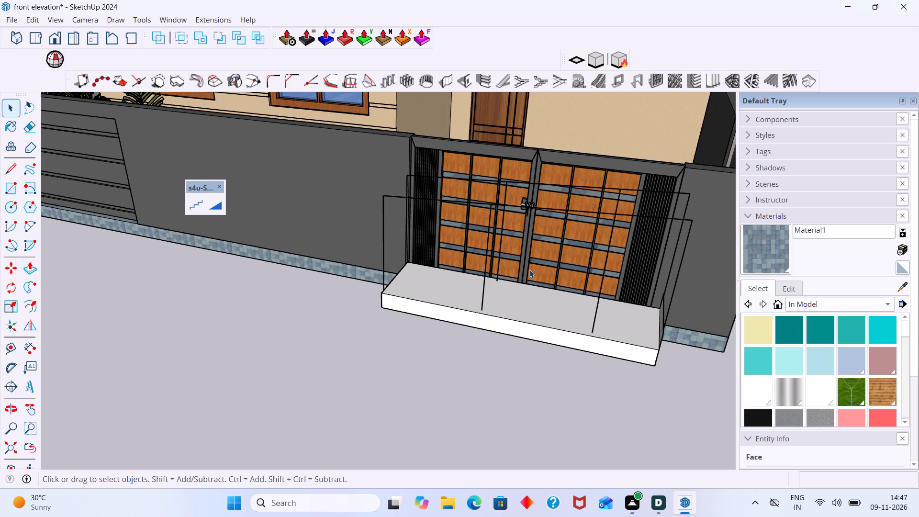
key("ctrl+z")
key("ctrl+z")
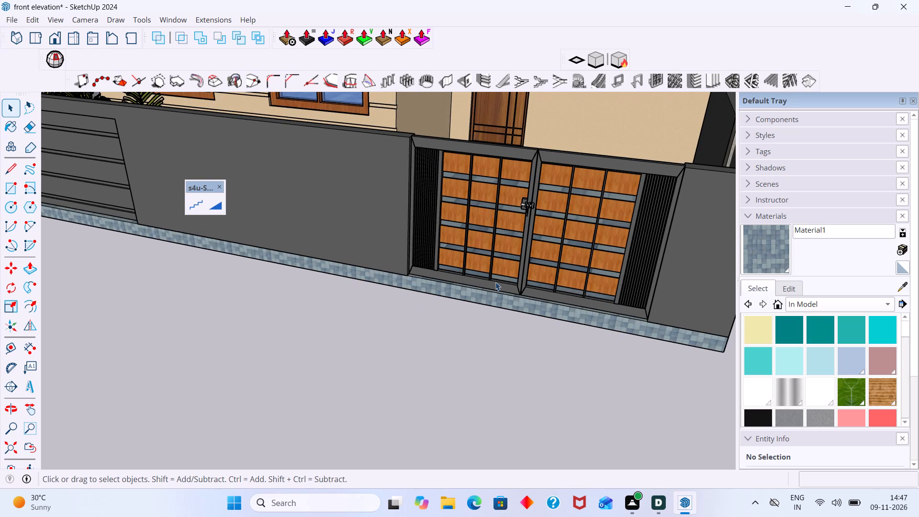
Draw a horizontal rectangle about 5' 3" by 7' 6 11/16" in front of the gate, starting from the gate's lower corner.
scroll(450, 348, "down", 1)
key("r")
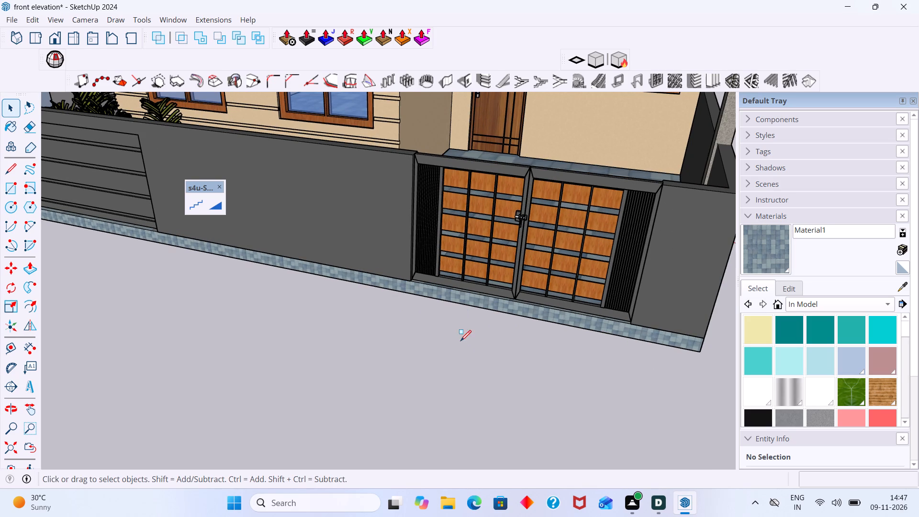
left_click(408, 281)
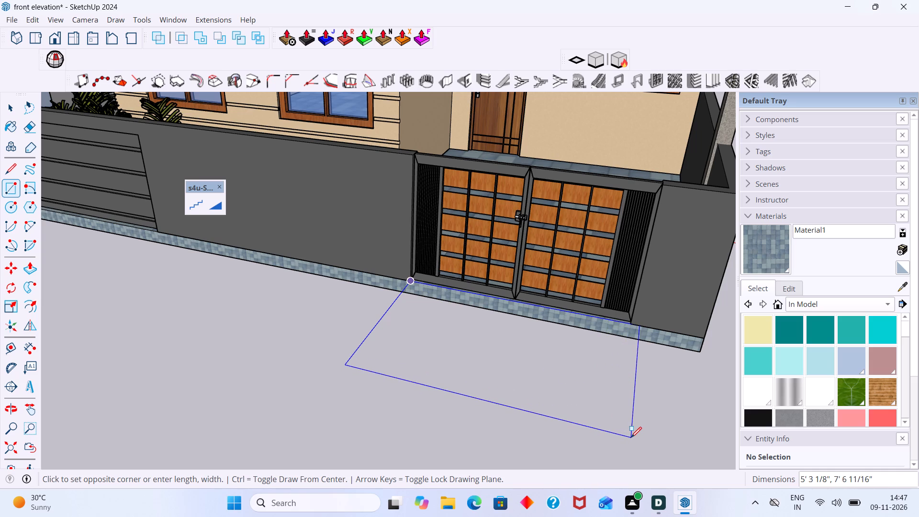
left_click(631, 438)
Generate an s4u-Stair ramp from the rectangle's face using the Make Slope-Solid type.
key("space")
left_click(592, 405)
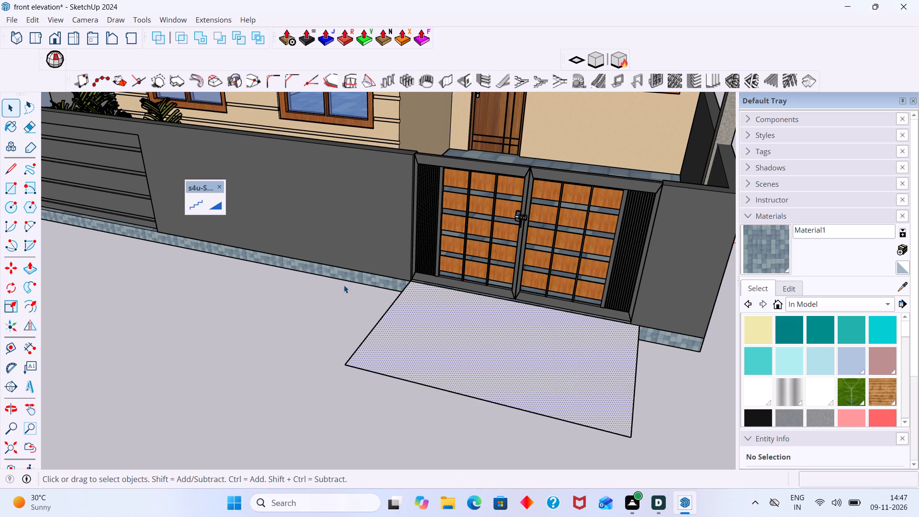
left_click(214, 211)
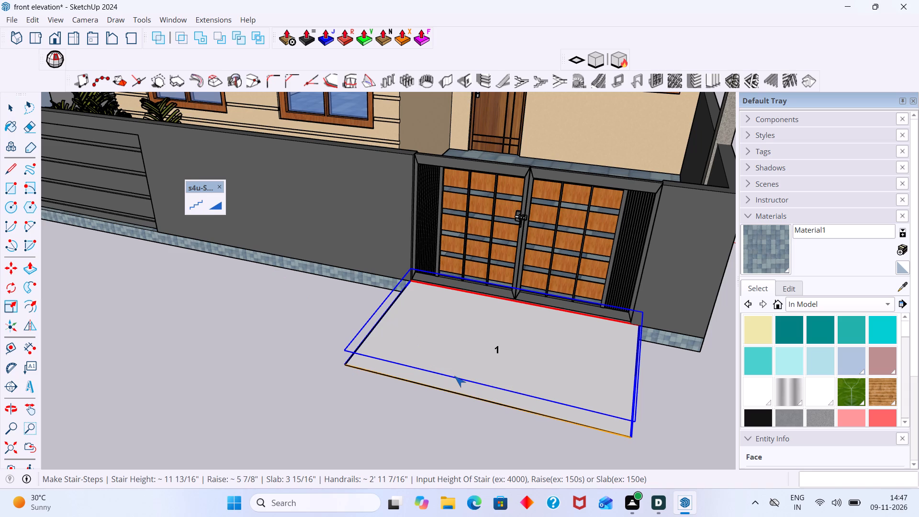
left_click_drag(454, 376, 459, 383)
right_click(459, 379)
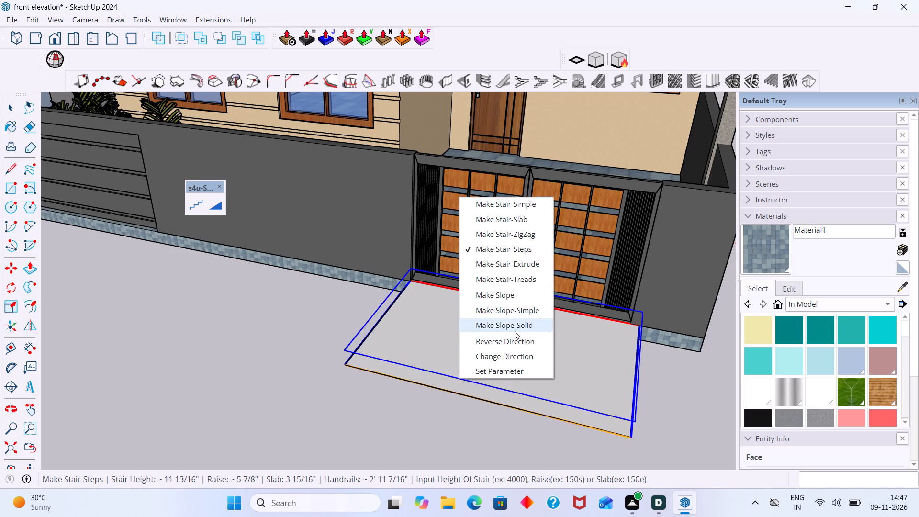
left_click(515, 331)
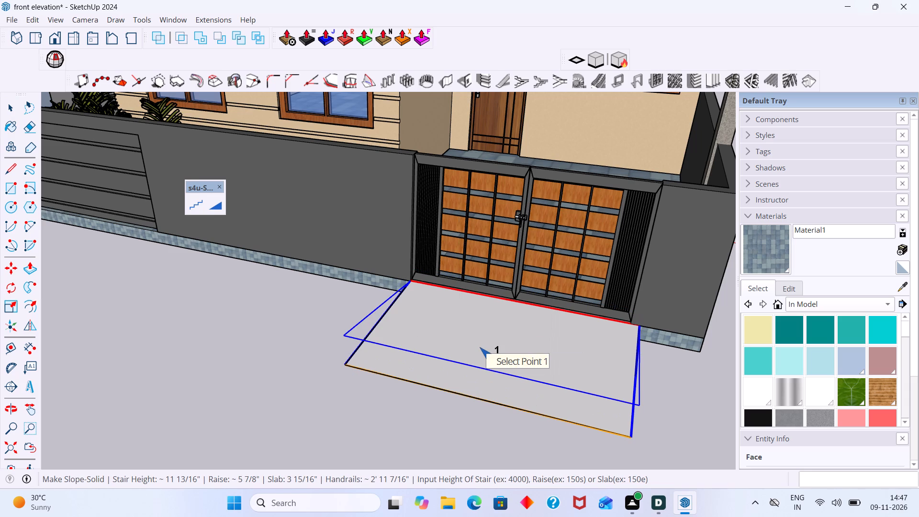
key("Return")
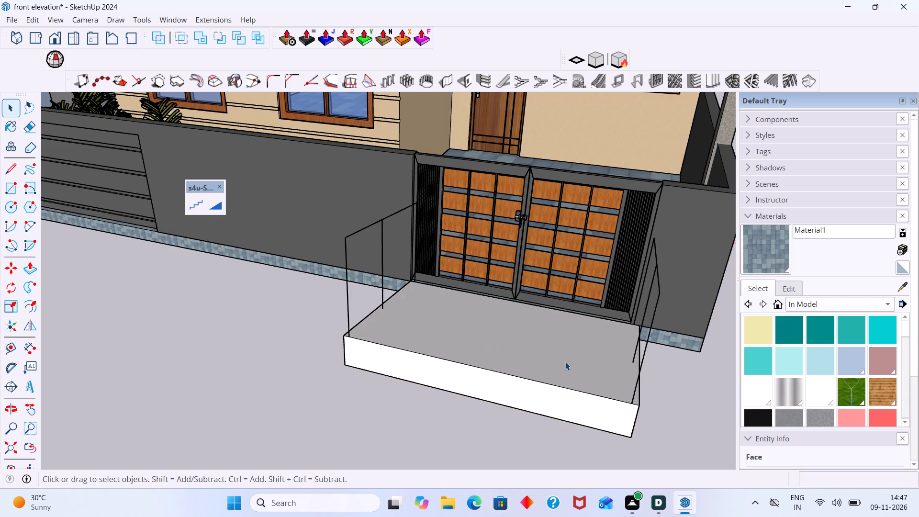
Flip the ramp about its green plane so that its high end meets the gate and it slopes down outward.
middle_click_drag(551, 355, 440, 284)
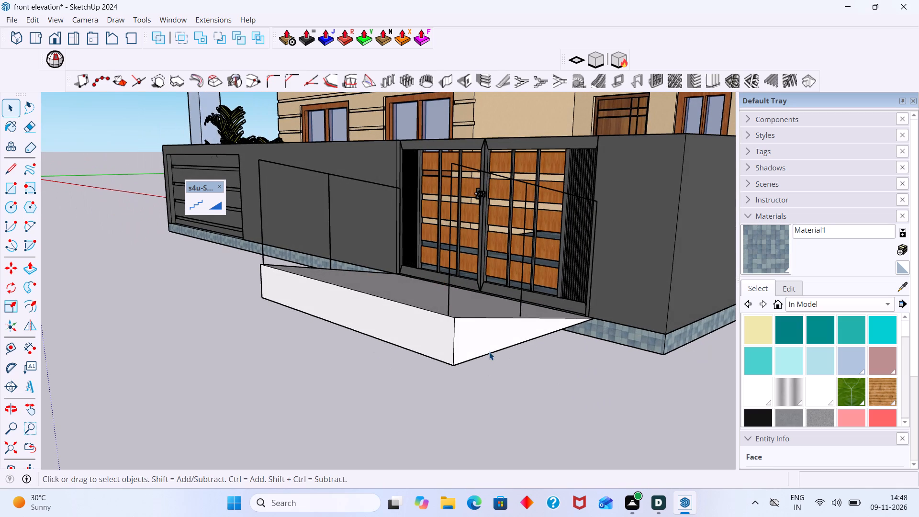
key("space")
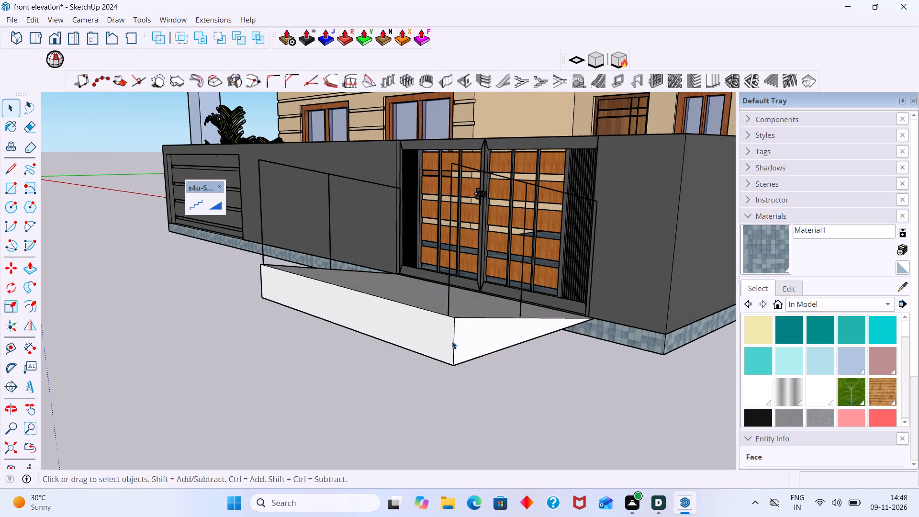
scroll(452, 341, "up", 2)
left_click(444, 334)
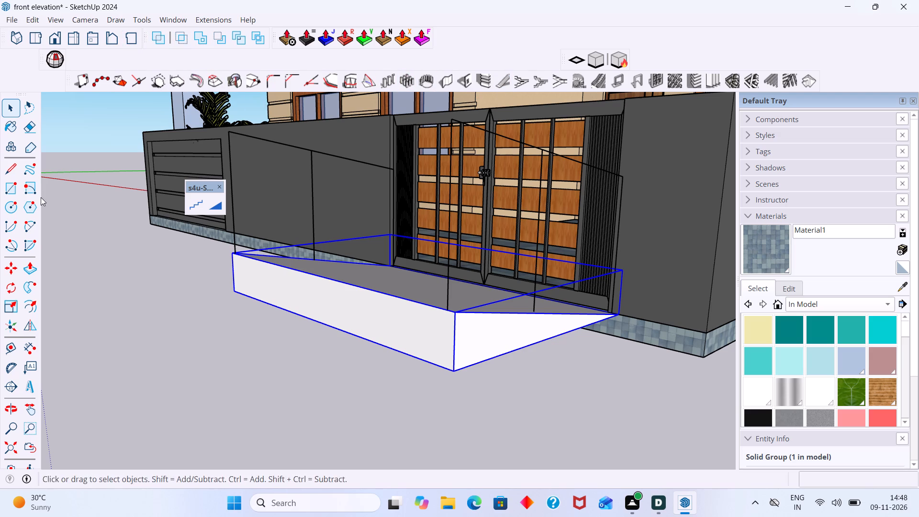
left_click(33, 331)
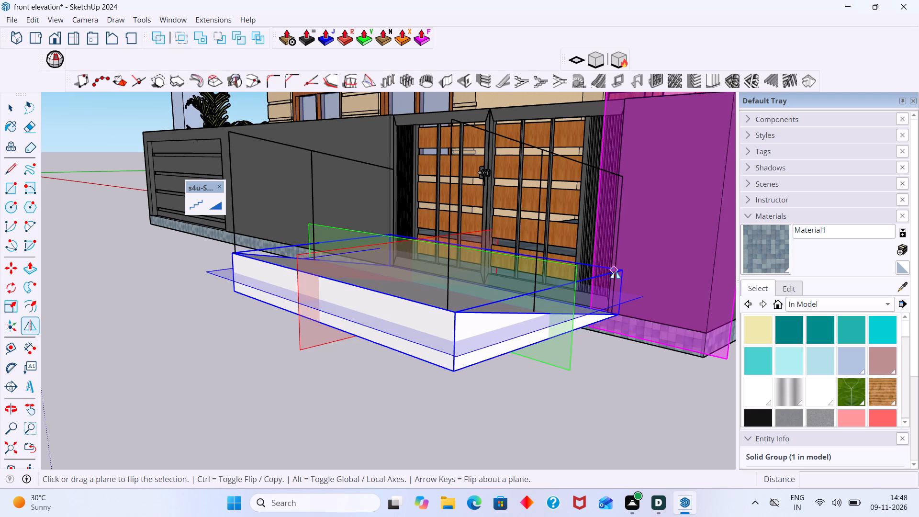
left_click(574, 282)
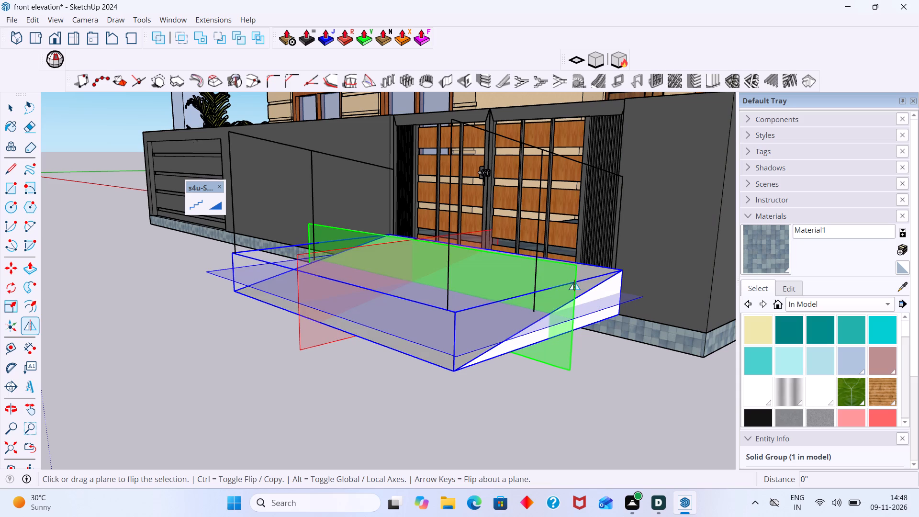
key("space")
left_click(603, 357)
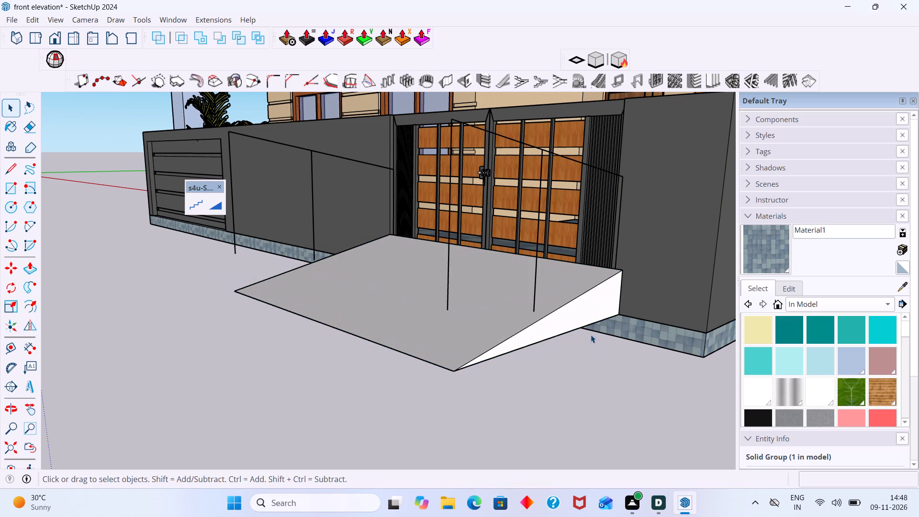
Move the ramp down about 11 13/16" so its upper corner sits at the gate's bottom corner.
scroll(592, 300, "up", 2)
scroll(592, 297, "down", 5)
scroll(596, 295, "up", 3)
left_click(597, 294)
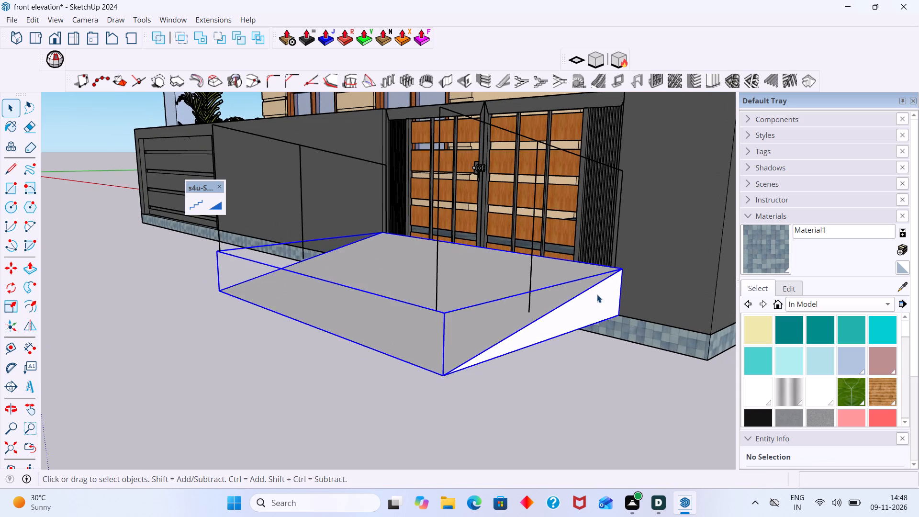
key("m")
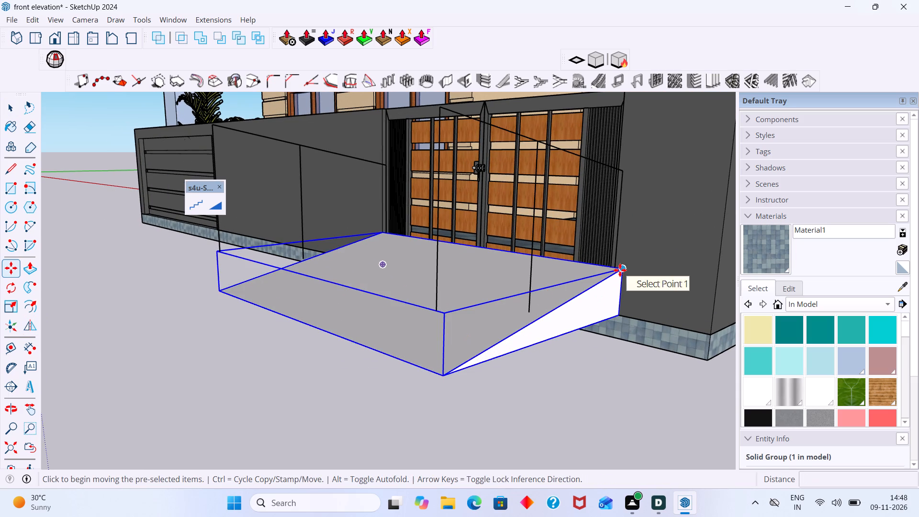
left_click(621, 270)
middle_click_drag(605, 319, 600, 319)
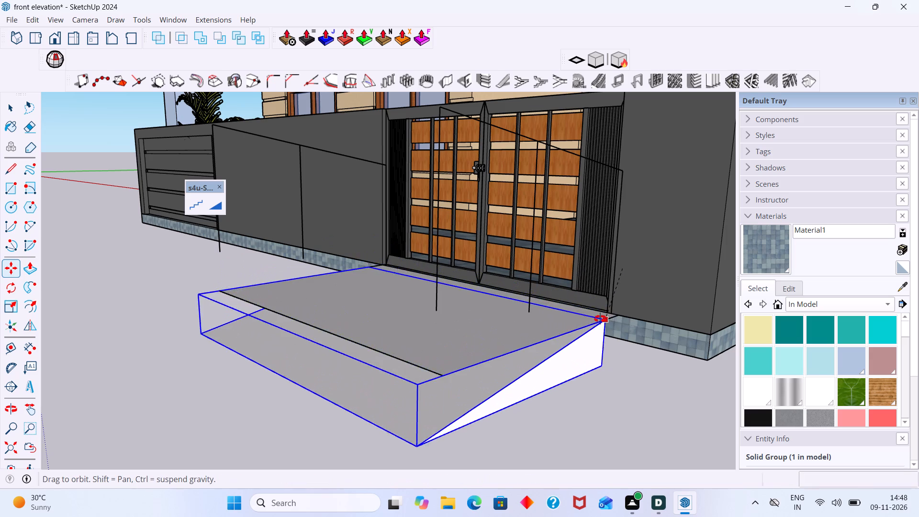
middle_click_drag(600, 319, 571, 314)
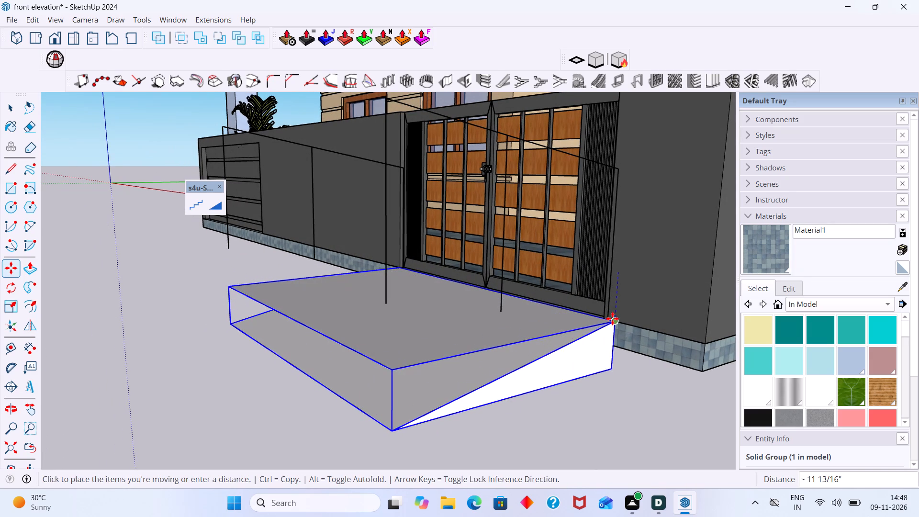
left_click(612, 318)
key("space")
left_click(638, 418)
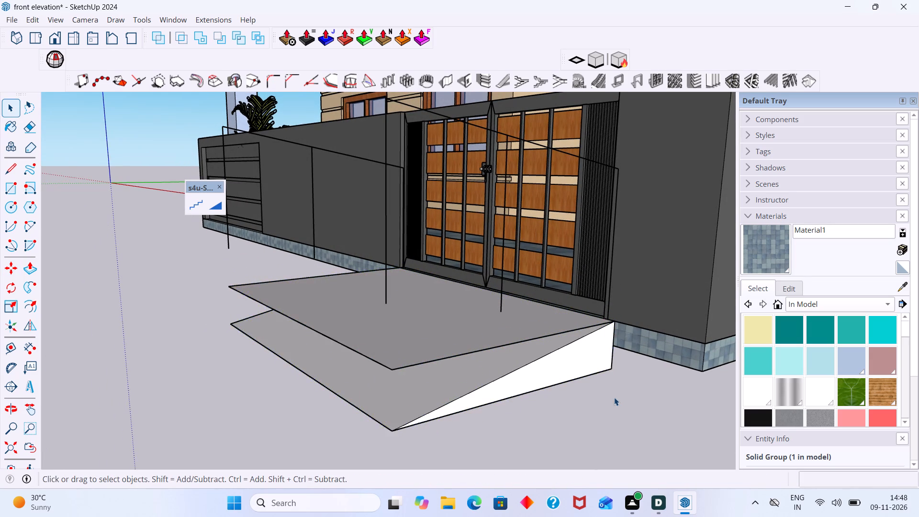
Delete the leftover edges of the base rectangle above the ramp, removing its two side edges and front edge.
scroll(614, 397, "down", 4)
middle_click_drag(577, 389, 614, 388)
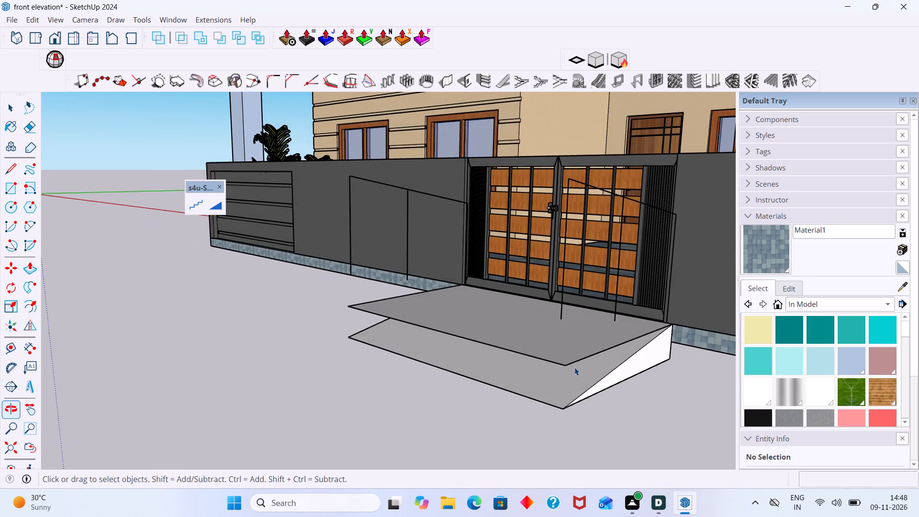
scroll(574, 366, "up", 2)
left_click(571, 363)
key("Delete")
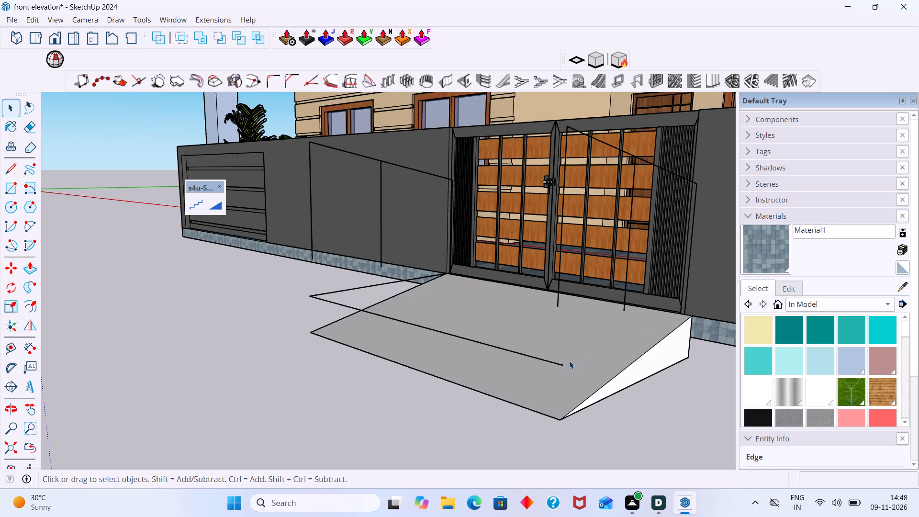
left_click(562, 364)
key("Delete")
scroll(506, 366, "up", 1)
middle_click_drag(481, 338, 837, 357)
scroll(446, 353, "up", 2)
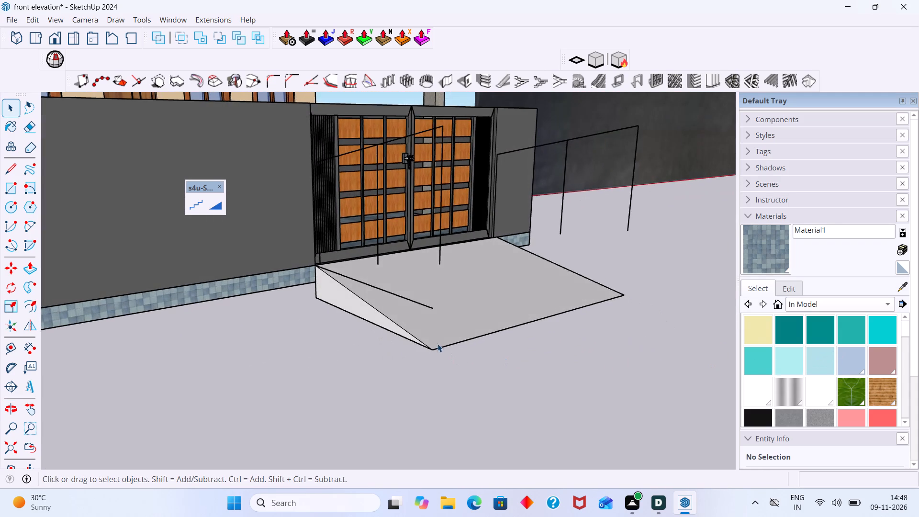
scroll(437, 344, "up", 1)
left_click(421, 290)
left_click(424, 293)
left_click(425, 294)
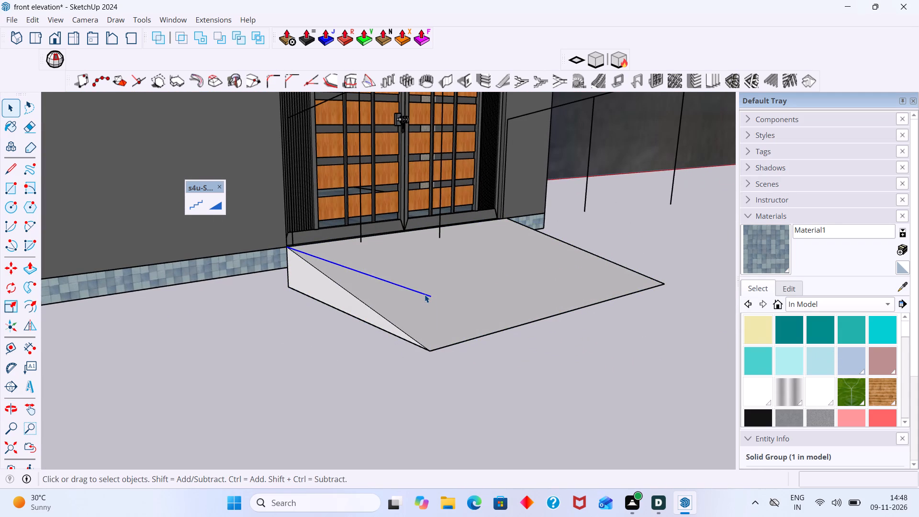
key("Delete")
Erase the generated handrails on both sides of the ramp, undoing any stray erasure at the gate.
key("e")
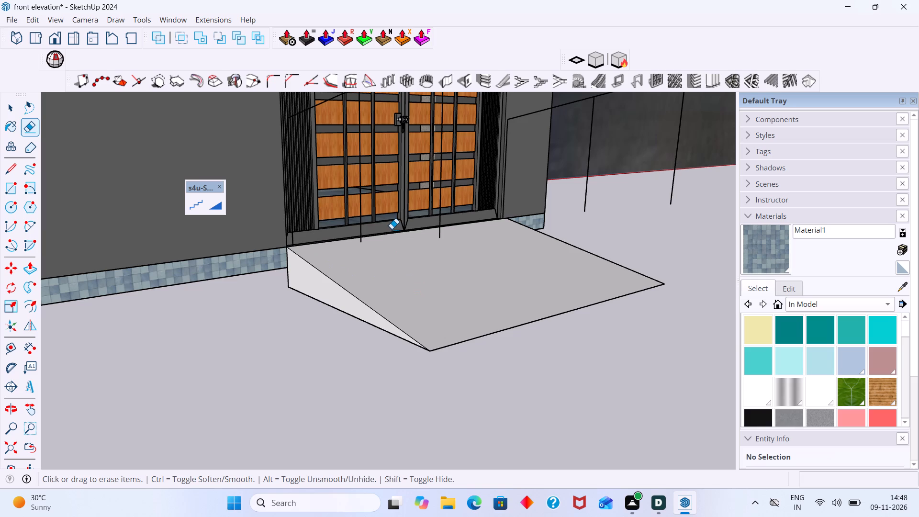
left_click_drag(384, 225, 354, 230)
key("ctrl+z")
scroll(431, 236, "down", 8)
middle_click_drag(480, 192, 368, 285)
scroll(479, 248, "up", 2)
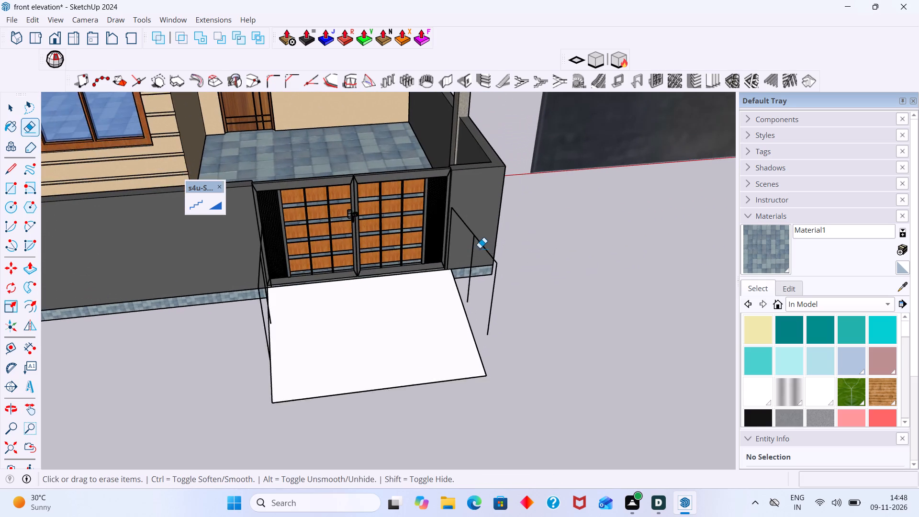
scroll(480, 248, "up", 2)
left_click(485, 246)
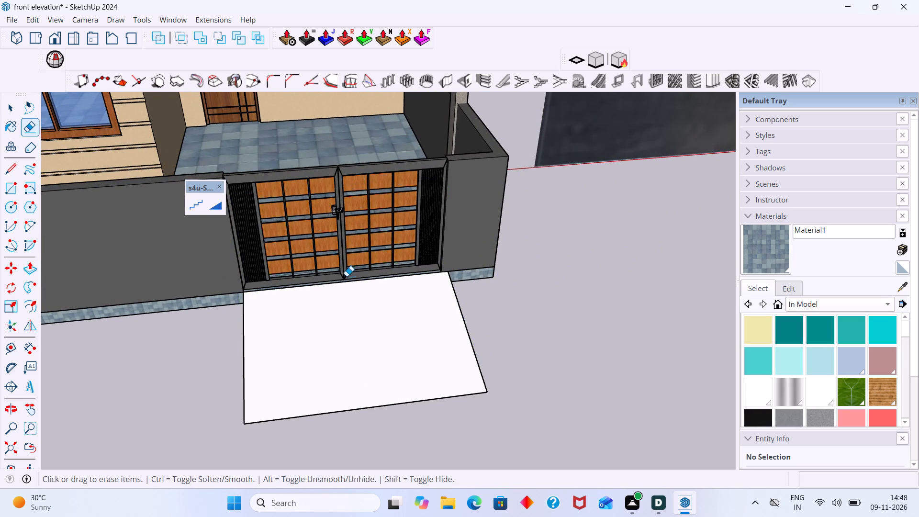
Close the floating s4u-Stair tools.
scroll(347, 277, "down", 1)
key("space")
left_click(491, 344)
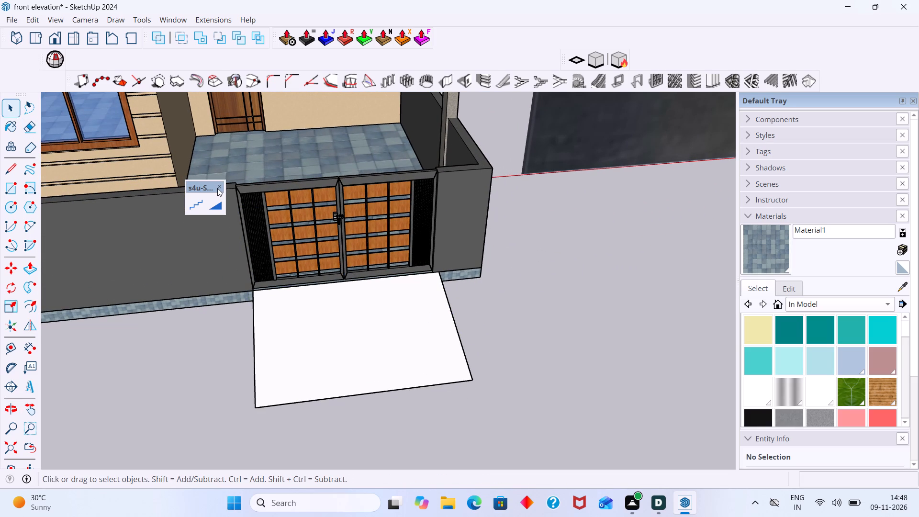
left_click(217, 188)
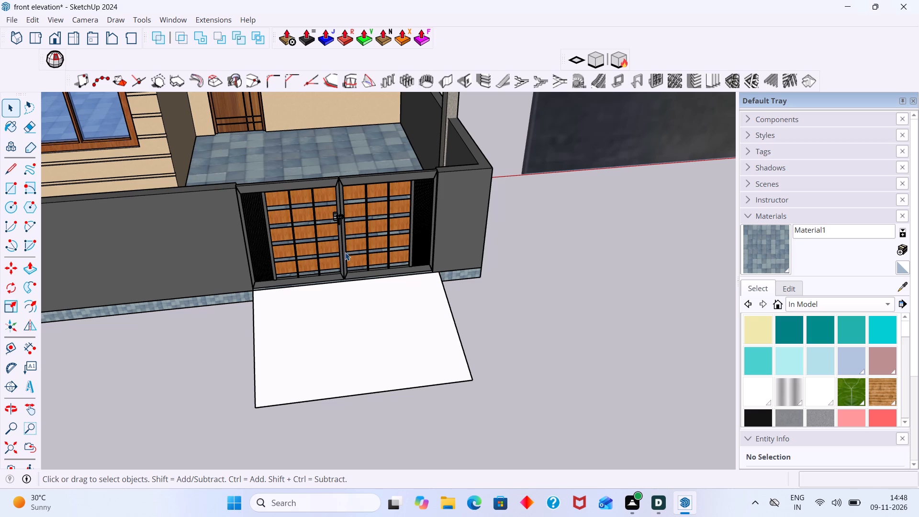
Examine the ramp from several angles where it meets the gate and the tiled plinth.
scroll(402, 265, "down", 6)
middle_click_drag(409, 307, 243, 254)
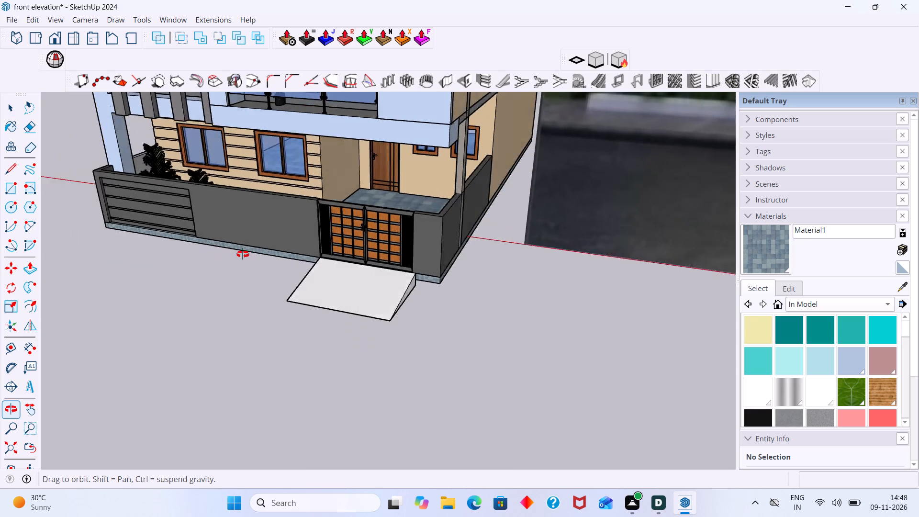
middle_click_drag(243, 254, 174, 236)
scroll(389, 308, "up", 14)
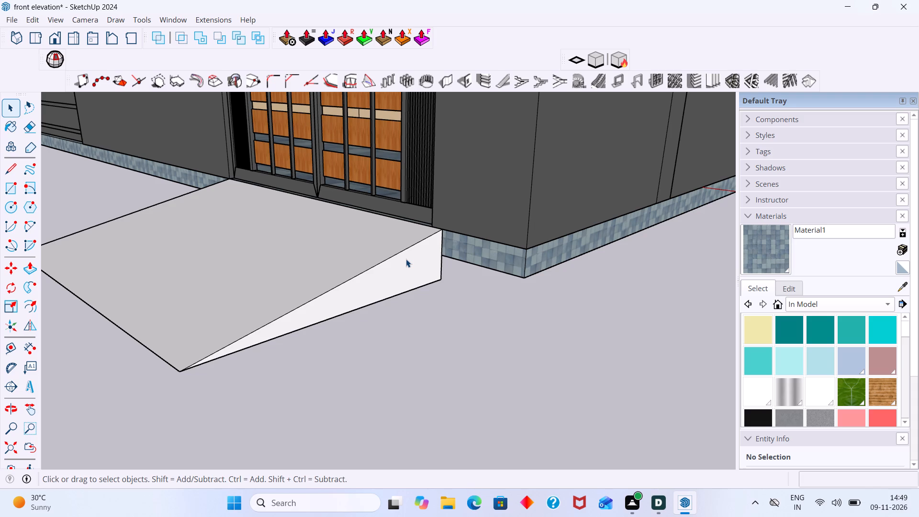
scroll(300, 296, "down", 4)
middle_click_drag(298, 314, 400, 323)
scroll(397, 332, "down", 3)
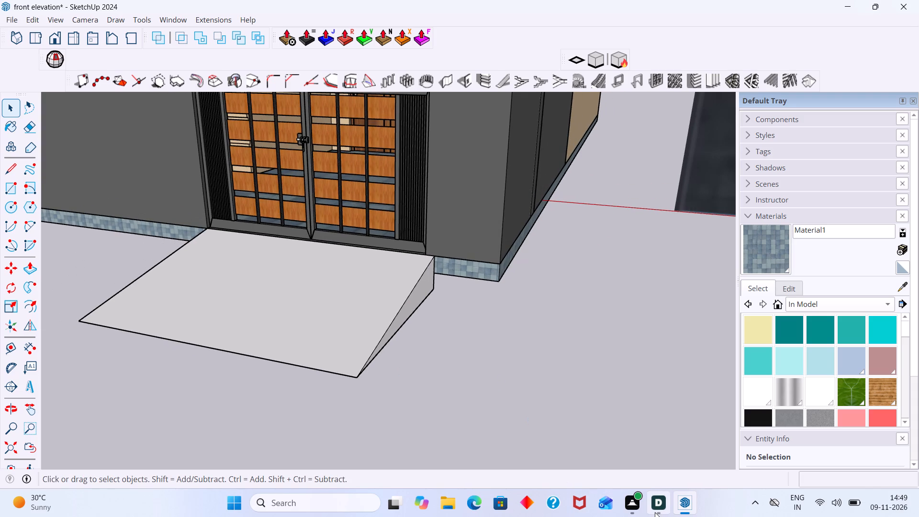
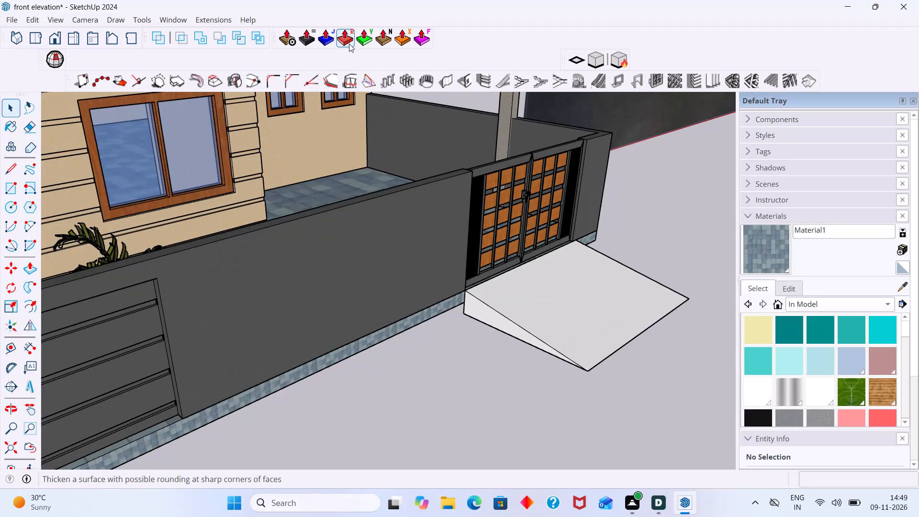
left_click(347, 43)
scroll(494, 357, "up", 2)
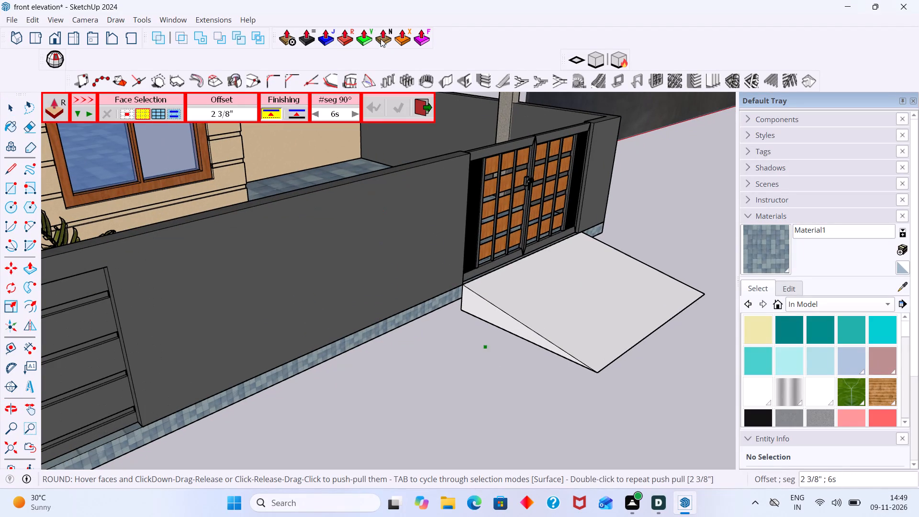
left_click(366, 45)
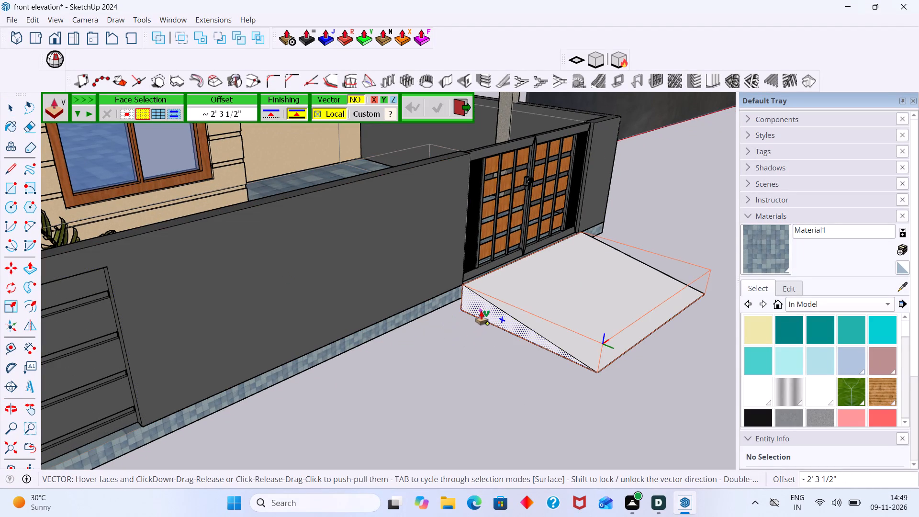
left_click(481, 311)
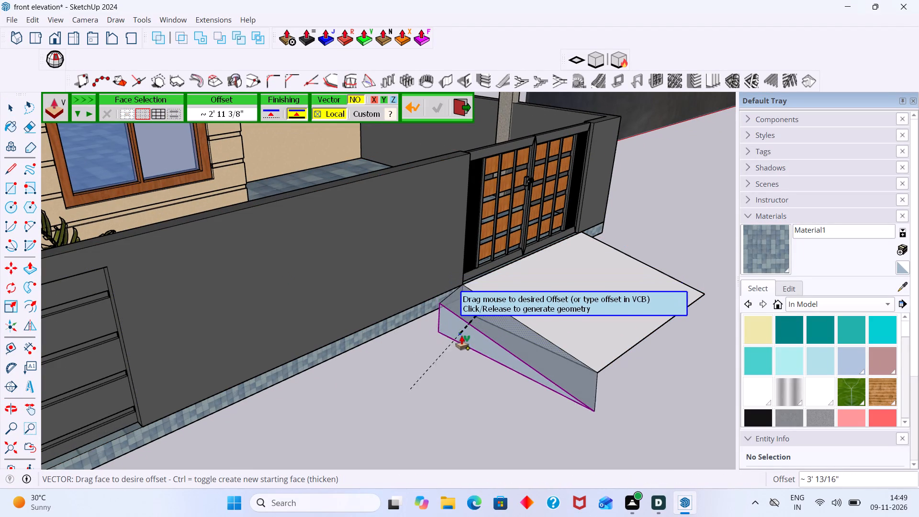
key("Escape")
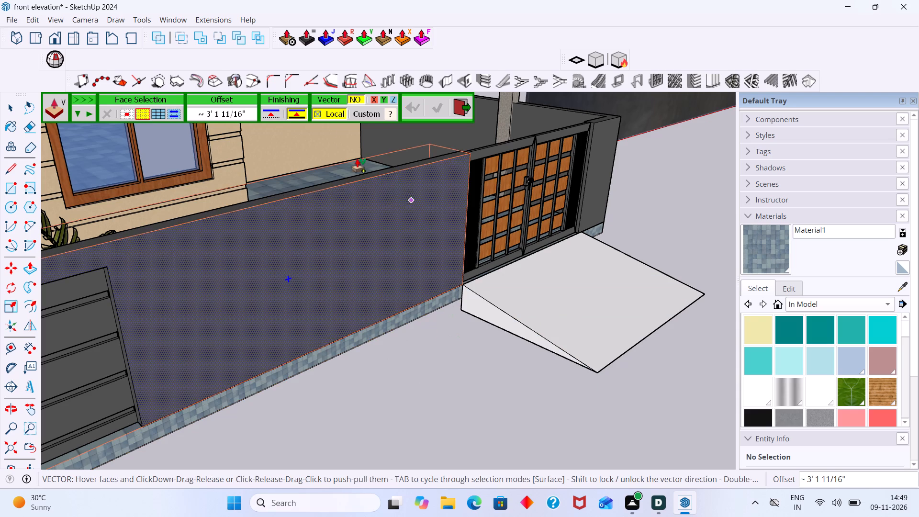
Use Joint Push Pull to extend the ramp's triangular side face on the long front wall side outward by about 1' 2".
left_click(328, 46)
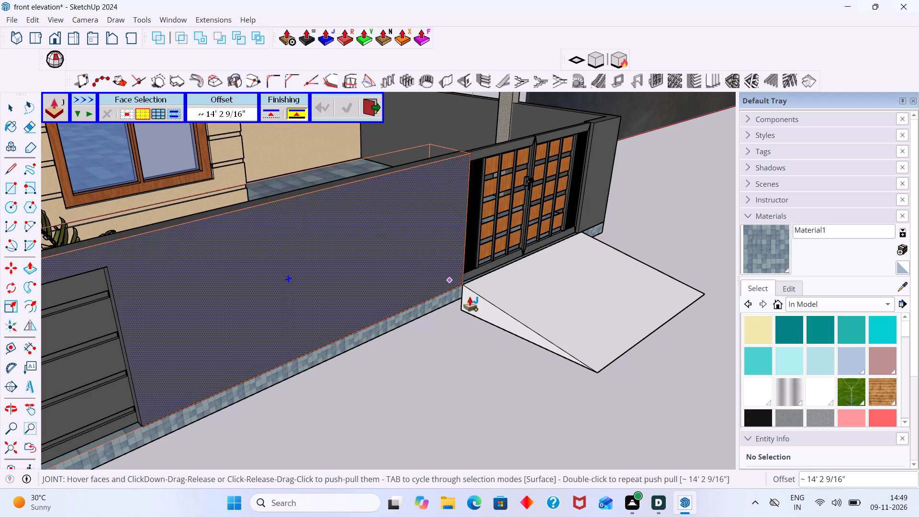
left_click(485, 308)
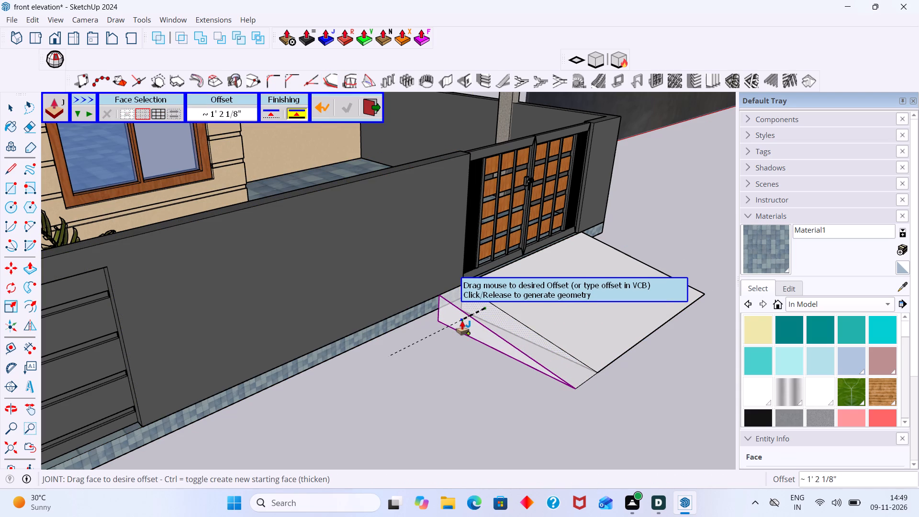
left_click(462, 321)
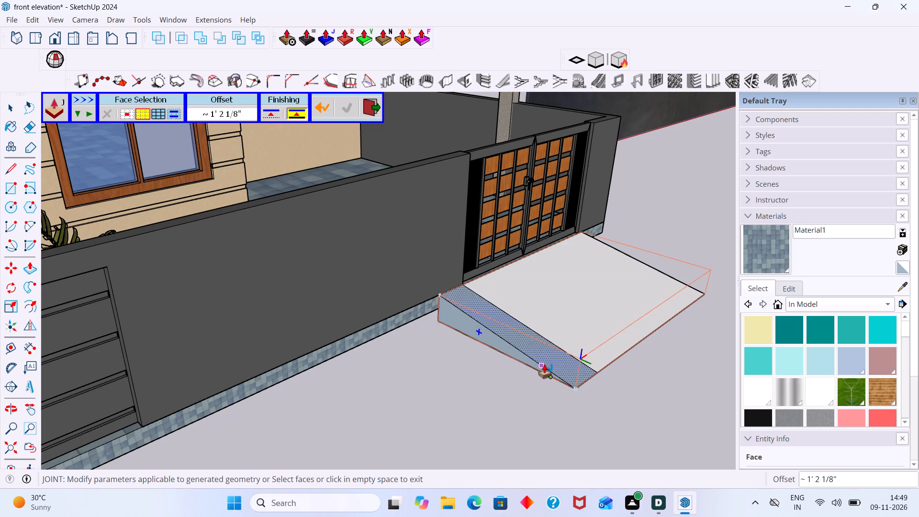
key("space")
left_click(660, 431)
Use Joint Push Pull to extend the ramp's opposite triangular side face, near the wall corner, outward by about 11".
middle_click_drag(636, 409, 232, 334)
scroll(257, 292, "up", 1)
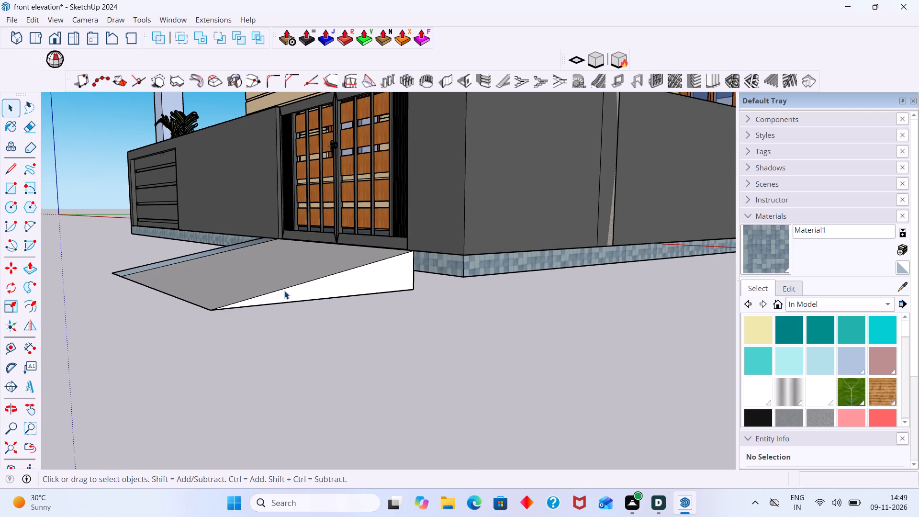
left_click(332, 42)
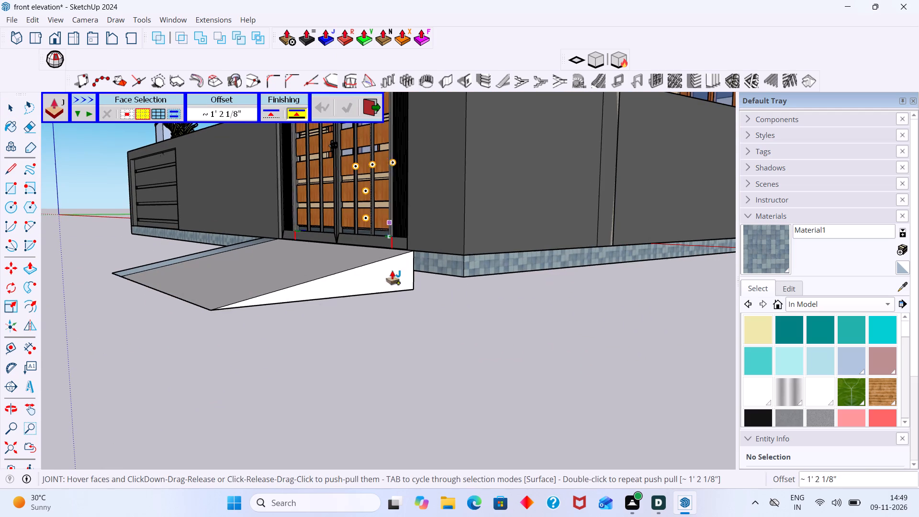
left_click(382, 276)
middle_click_drag(406, 284, 432, 363)
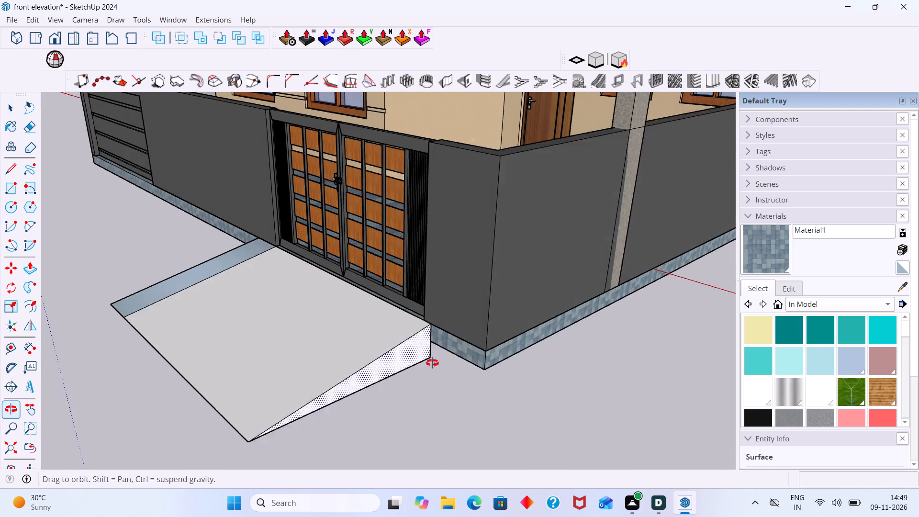
middle_click_drag(432, 363, 437, 364)
scroll(435, 364, "up", 1)
left_click(456, 367)
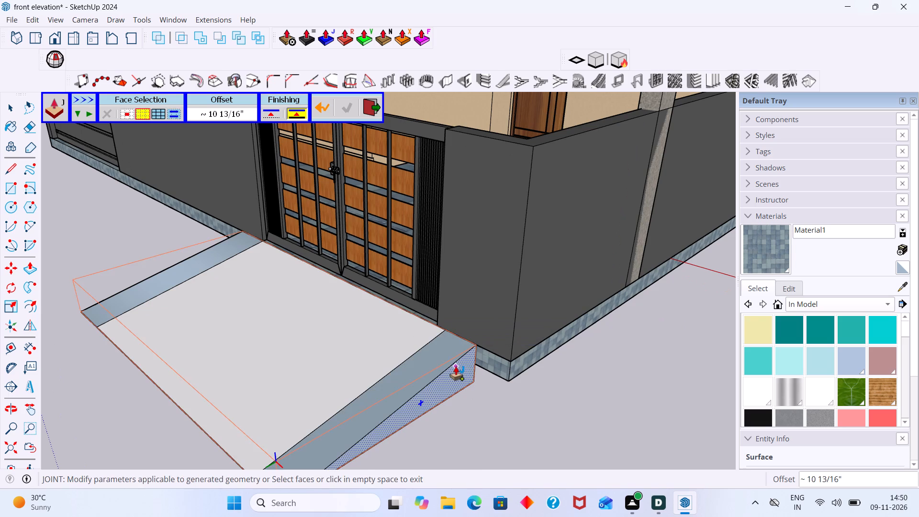
key("space")
left_click(548, 400)
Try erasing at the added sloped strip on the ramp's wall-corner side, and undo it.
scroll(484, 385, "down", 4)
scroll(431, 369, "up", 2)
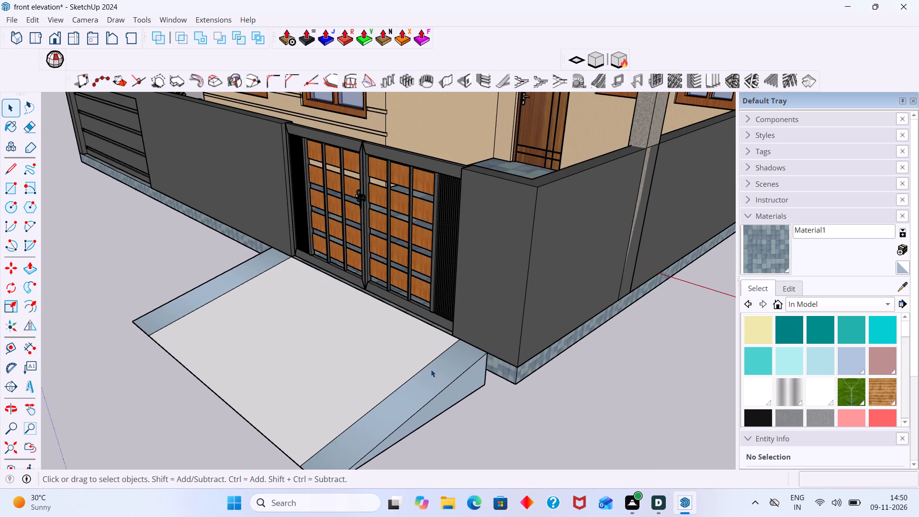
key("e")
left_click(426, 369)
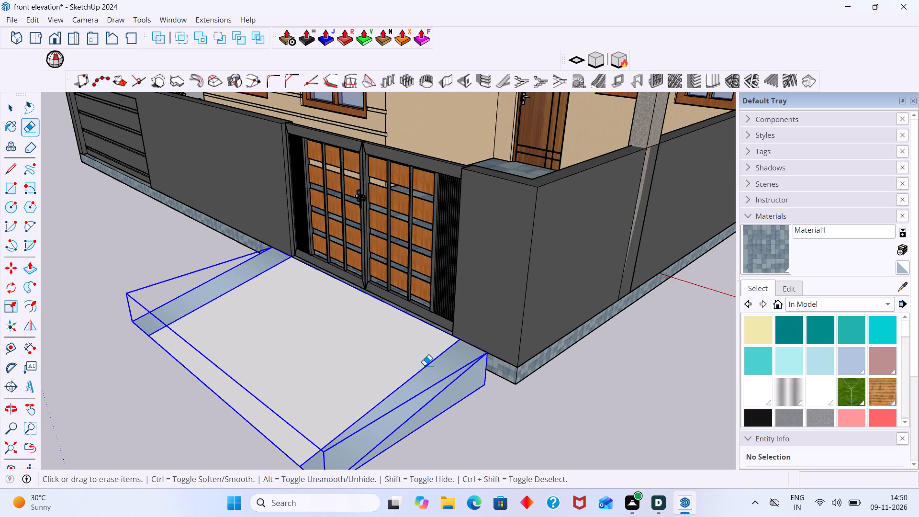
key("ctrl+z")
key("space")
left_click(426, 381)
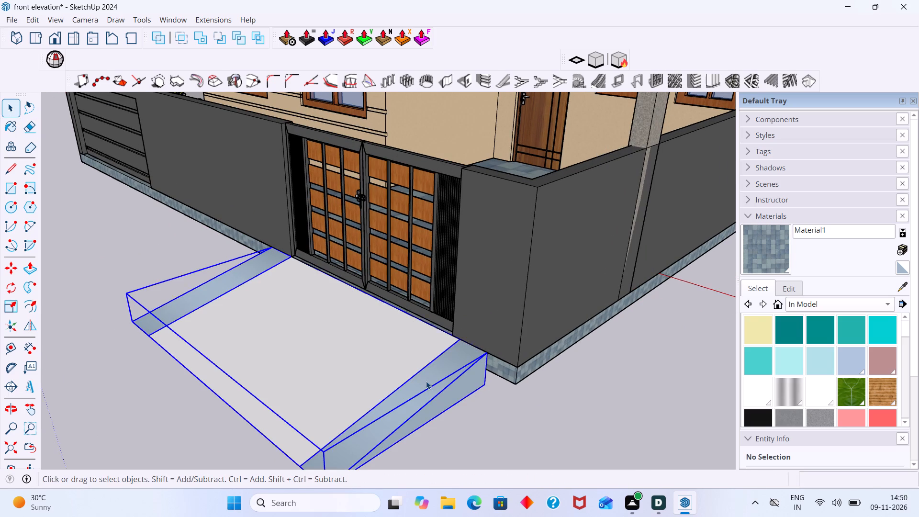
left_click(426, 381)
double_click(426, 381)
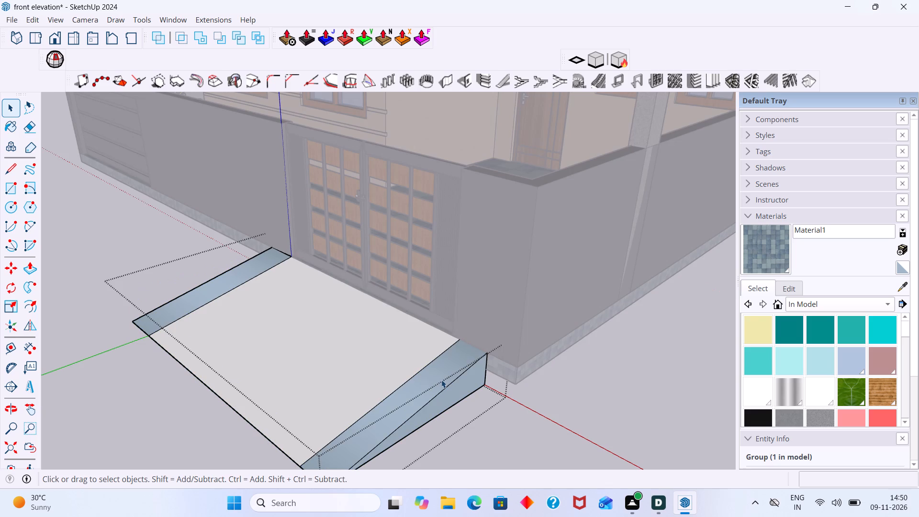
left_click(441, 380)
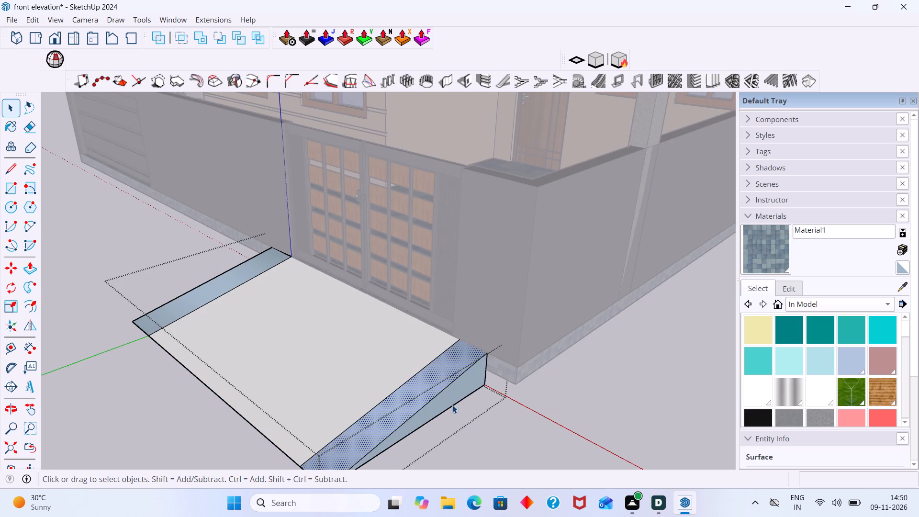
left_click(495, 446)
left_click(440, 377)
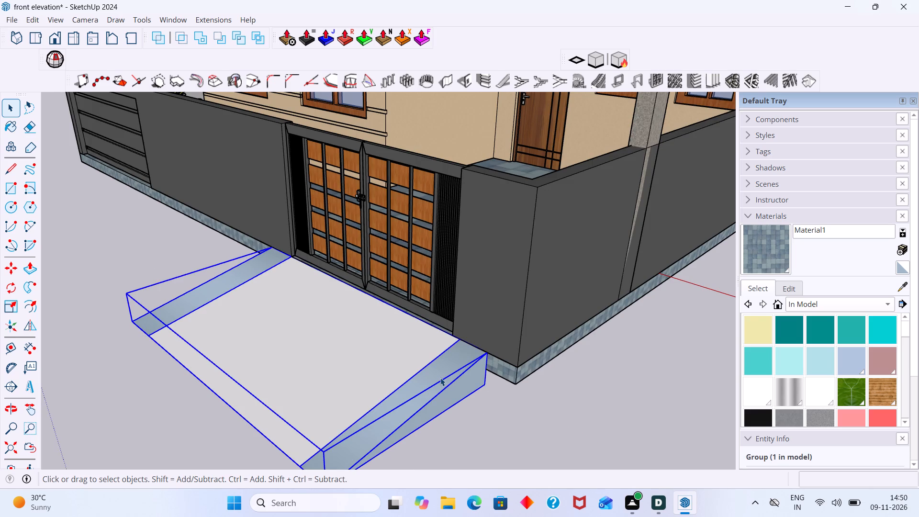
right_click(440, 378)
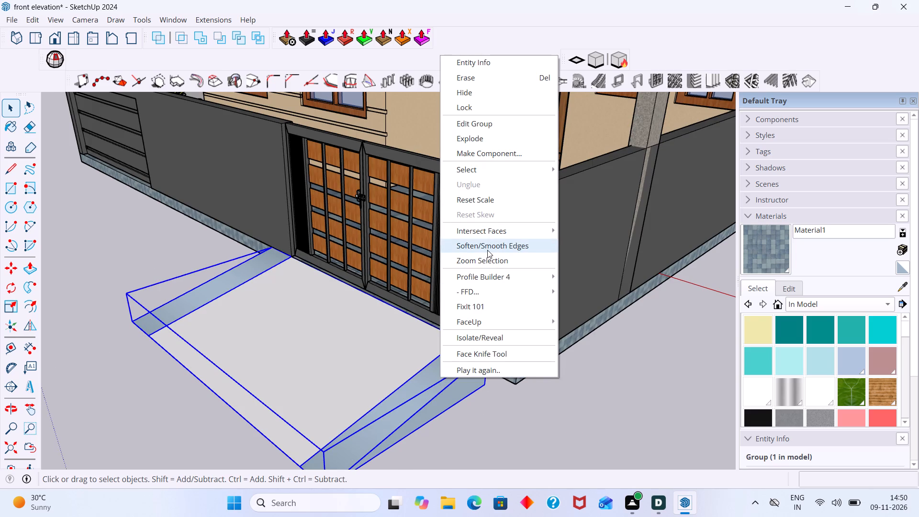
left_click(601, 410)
Inside the ramp group, reverse the sloped top face of the added strip near the wall corner.
double_click(430, 379)
left_click(433, 380)
right_click(434, 380)
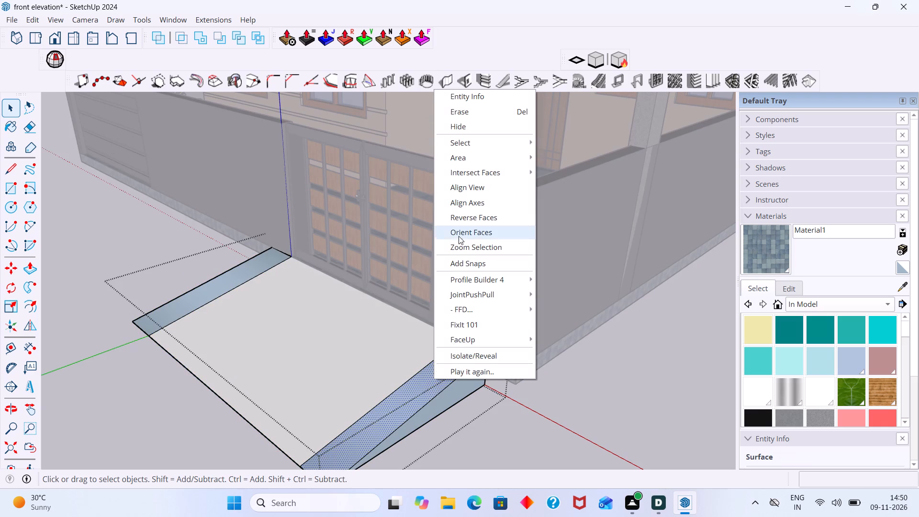
left_click(467, 219)
left_click(546, 405)
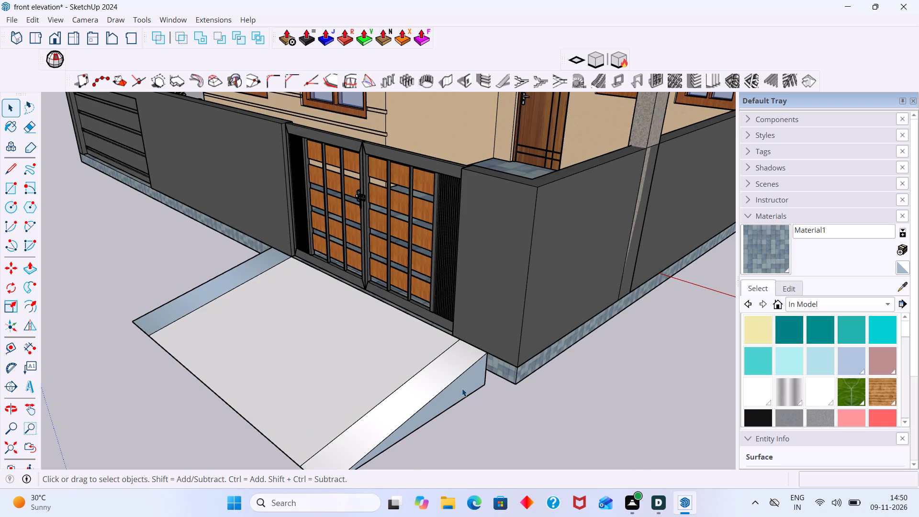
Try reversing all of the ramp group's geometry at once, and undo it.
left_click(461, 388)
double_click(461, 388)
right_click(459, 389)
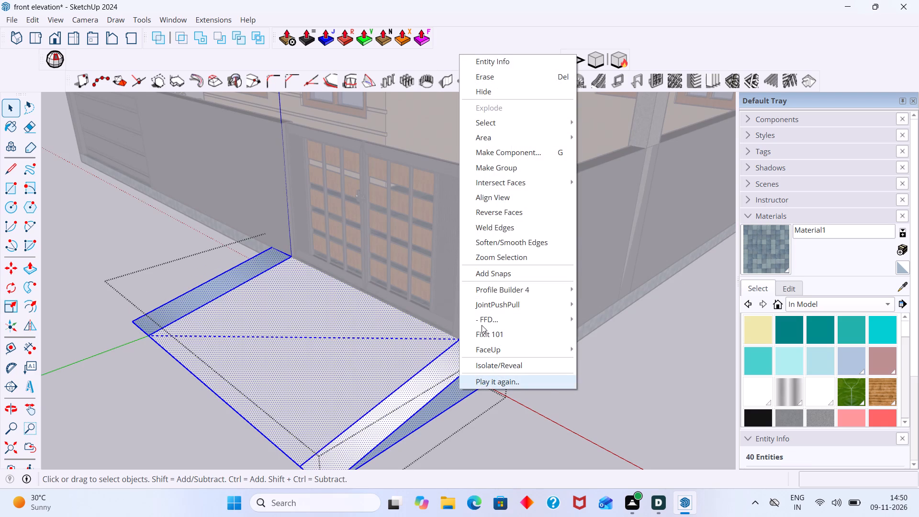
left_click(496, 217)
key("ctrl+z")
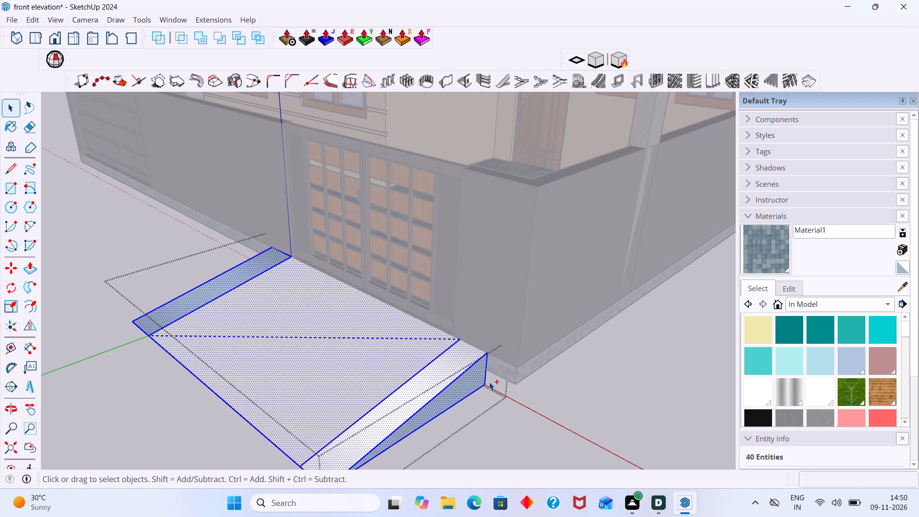
Reverse the ramp's triangular side face near the wall corner.
key("space")
double_click(447, 398)
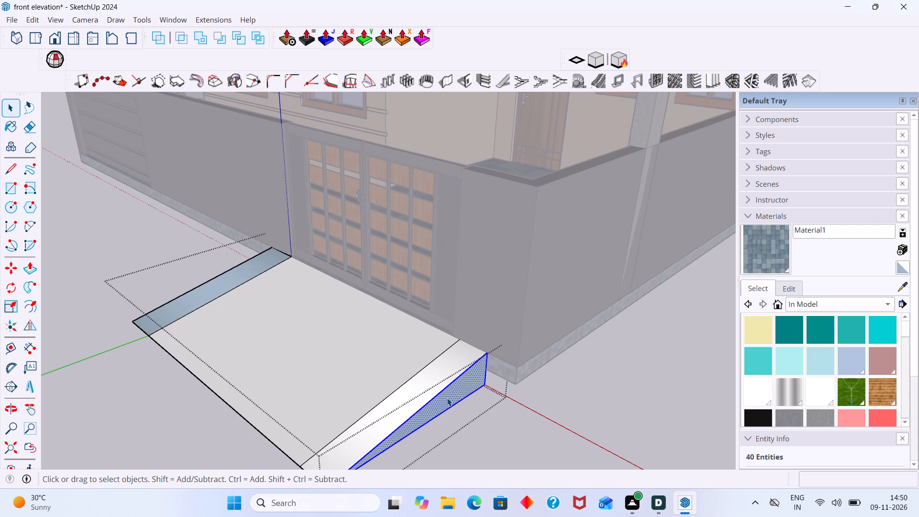
left_click(447, 397)
double_click(447, 397)
right_click(449, 397)
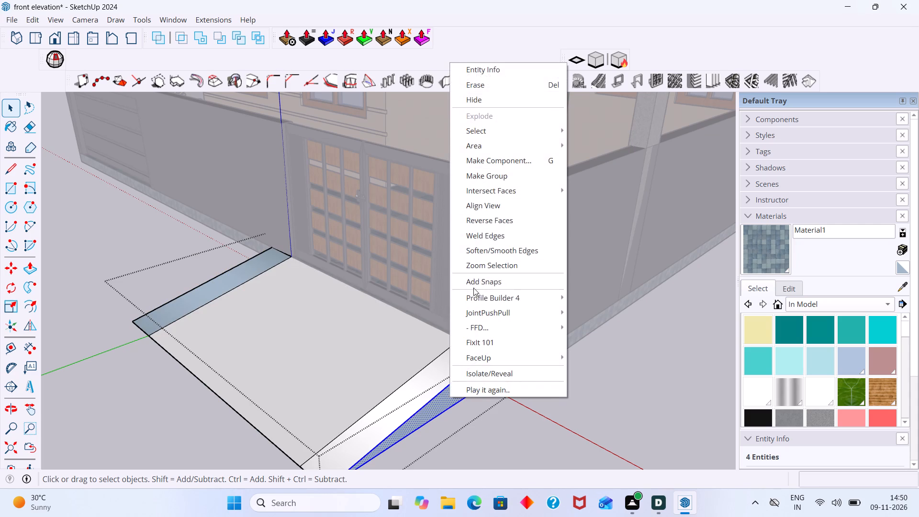
left_click(490, 225)
left_click(538, 409)
Delete the seam edge between the ramp's main slope and the added strip near the wall corner.
scroll(532, 412, "down", 3)
middle_click_drag(508, 430, 499, 254)
scroll(482, 285, "down", 3)
middle_click_drag(480, 325, 538, 432)
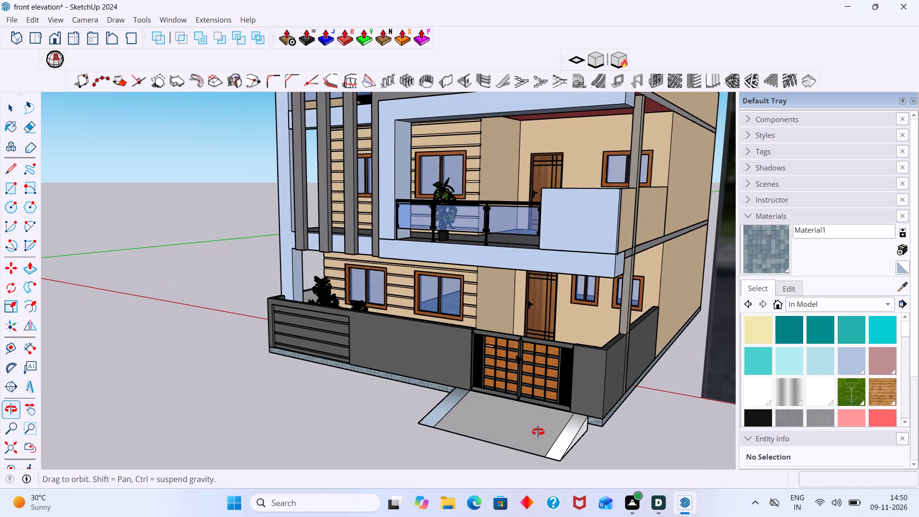
middle_click_drag(538, 432, 538, 427)
middle_click_drag(528, 423, 464, 357)
middle_click_drag(488, 367, 526, 413)
scroll(559, 422, "up", 2)
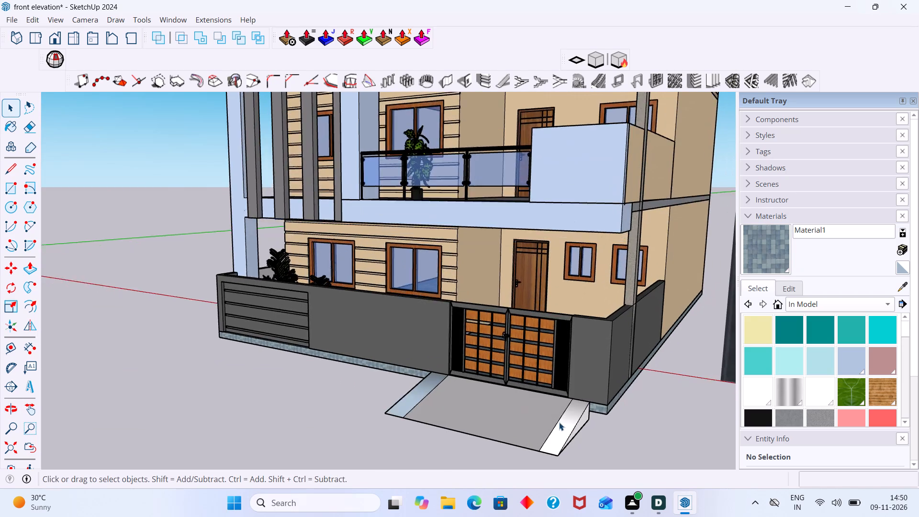
scroll(559, 422, "up", 4)
left_click(555, 418)
double_click(555, 418)
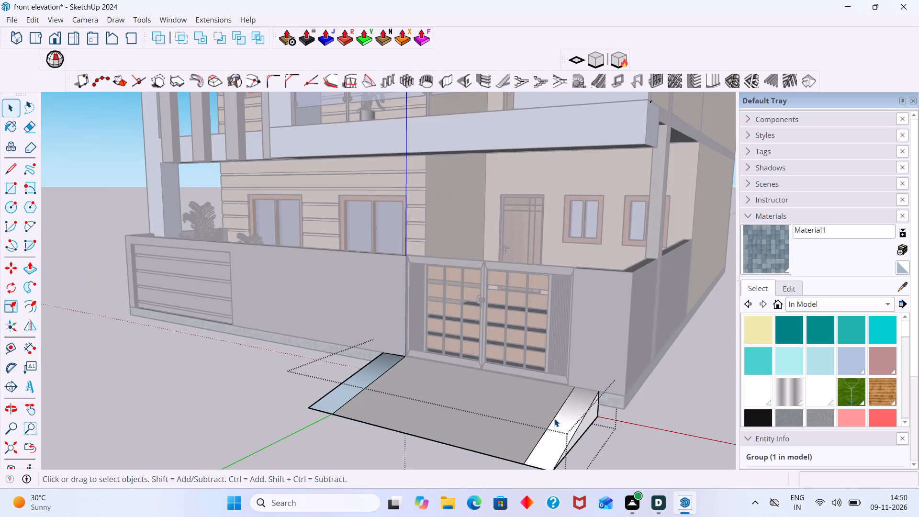
left_click(554, 418)
key("Delete")
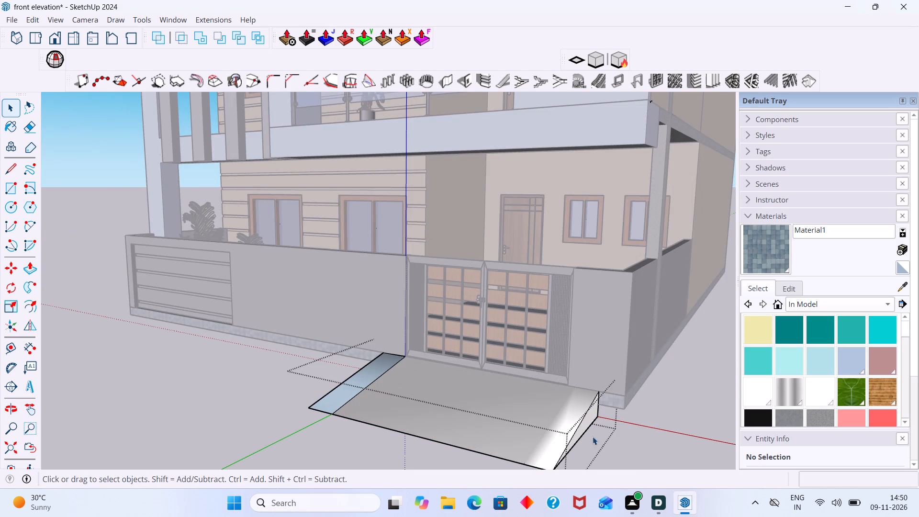
left_click(613, 452)
Inside the ramp group, reverse the sloped top face of the added strip on the long front wall side.
scroll(601, 442, "down", 2)
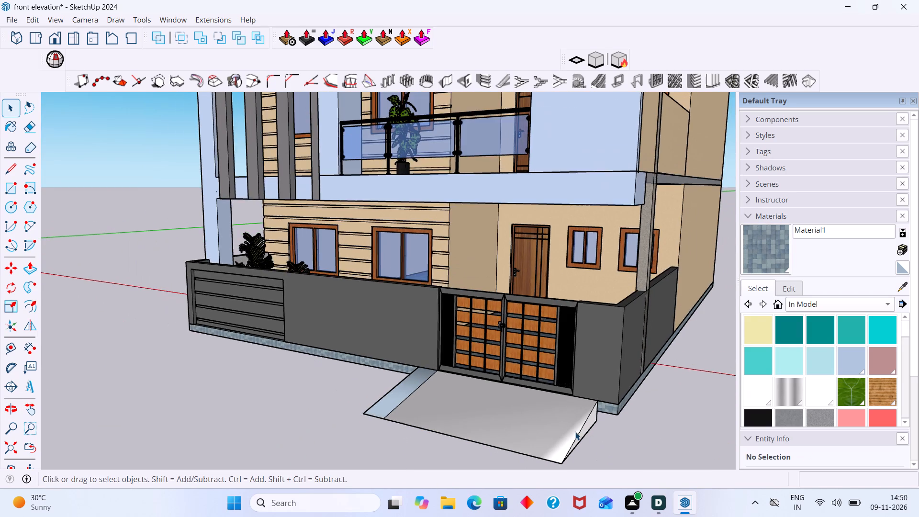
scroll(575, 432, "down", 2)
middle_click_drag(540, 424, 755, 424)
scroll(499, 396, "up", 3)
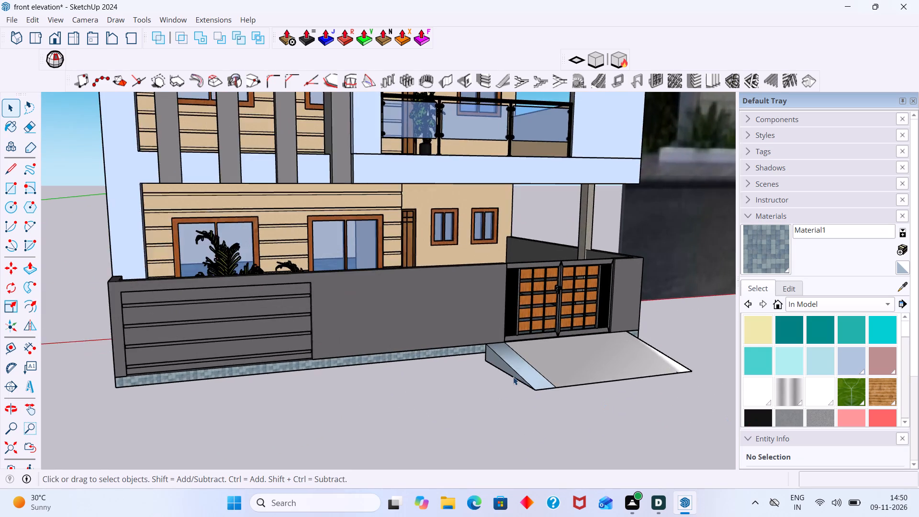
scroll(513, 377, "up", 7)
triple_click(512, 361)
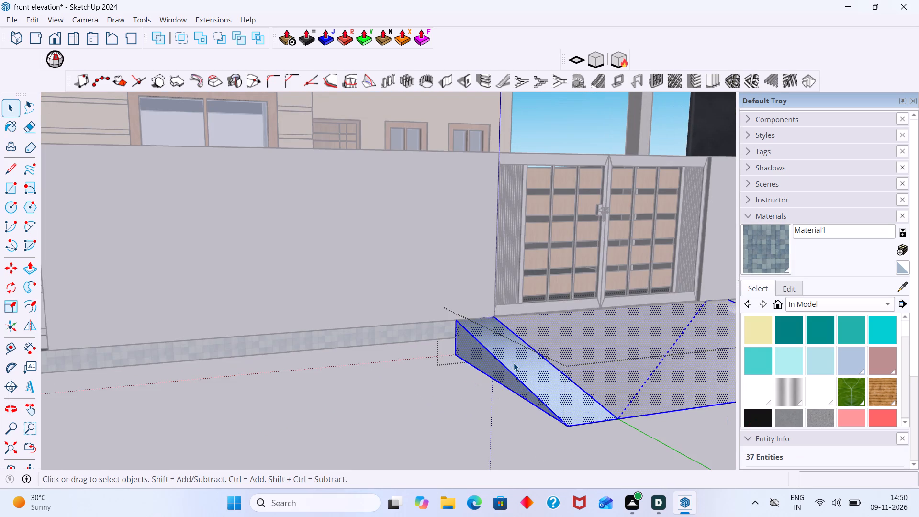
double_click(514, 363)
right_click(514, 363)
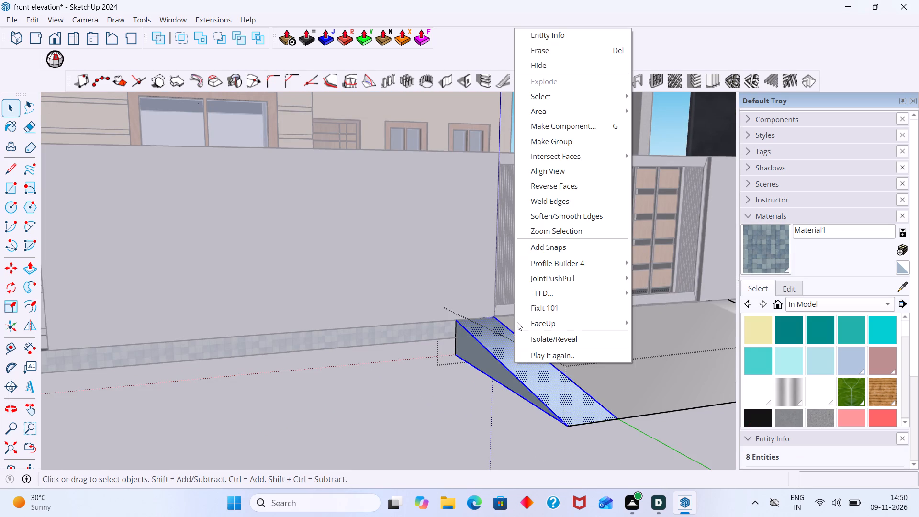
left_click(550, 183)
left_click(495, 454)
Inside the ramp group, reverse the triangular side face facing the long front wall side.
middle_click_drag(478, 388, 499, 388)
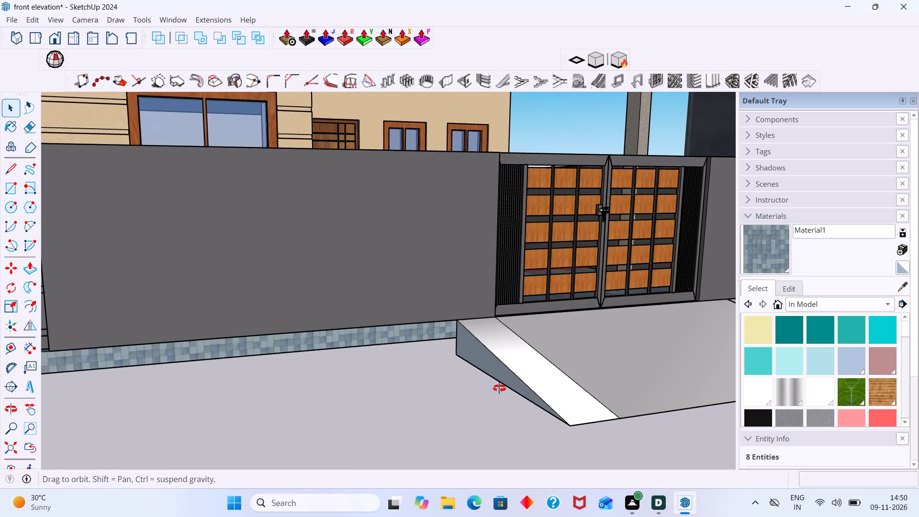
middle_click_drag(499, 388, 567, 392)
scroll(570, 355, "up", 4)
left_click(567, 356)
double_click(567, 356)
left_click(564, 359)
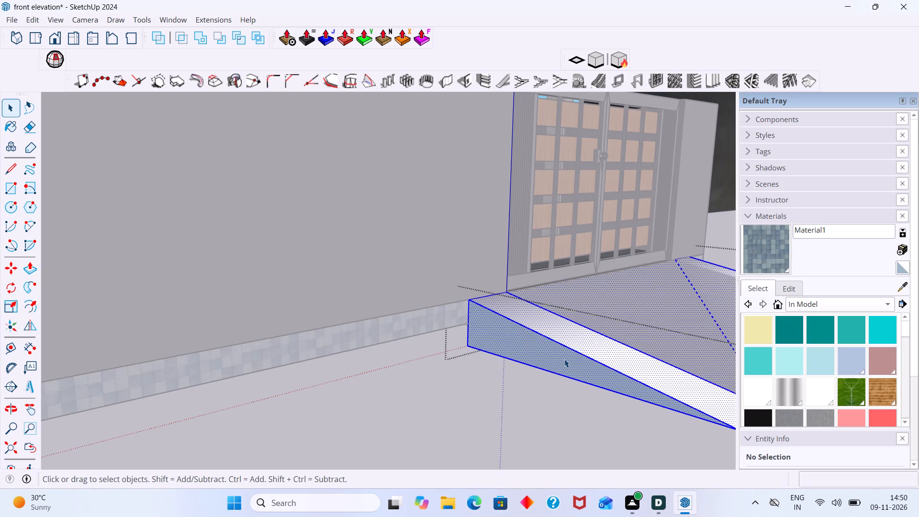
double_click(564, 360)
left_click(564, 360)
right_click(564, 360)
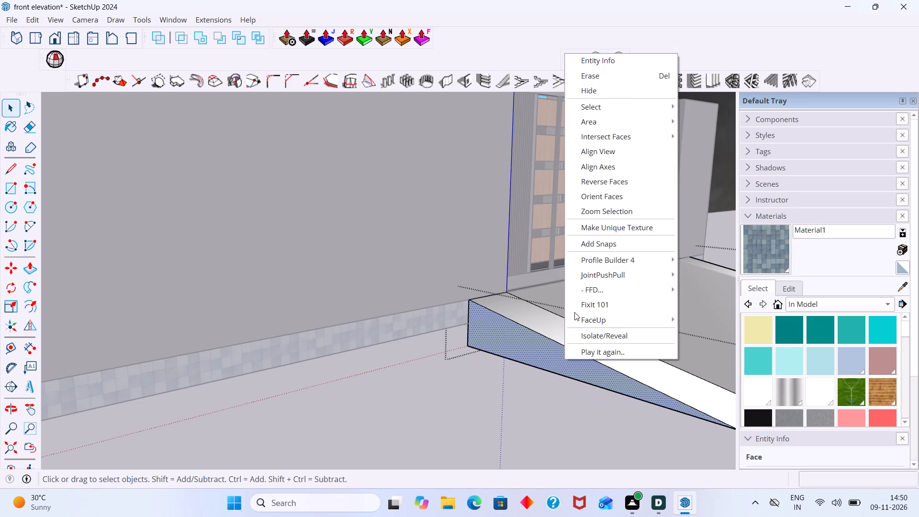
left_click(613, 181)
left_click(519, 392)
Examine the ramp's faces and remaining seam from several angles in front of the gate.
scroll(525, 392, "down", 2)
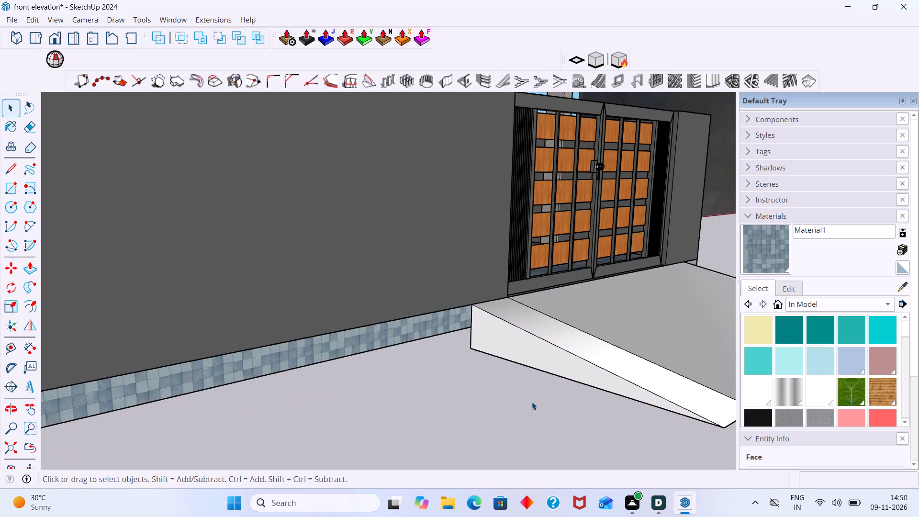
middle_click_drag(532, 403, 468, 280)
scroll(483, 275, "down", 6)
middle_click_drag(496, 281, 519, 368)
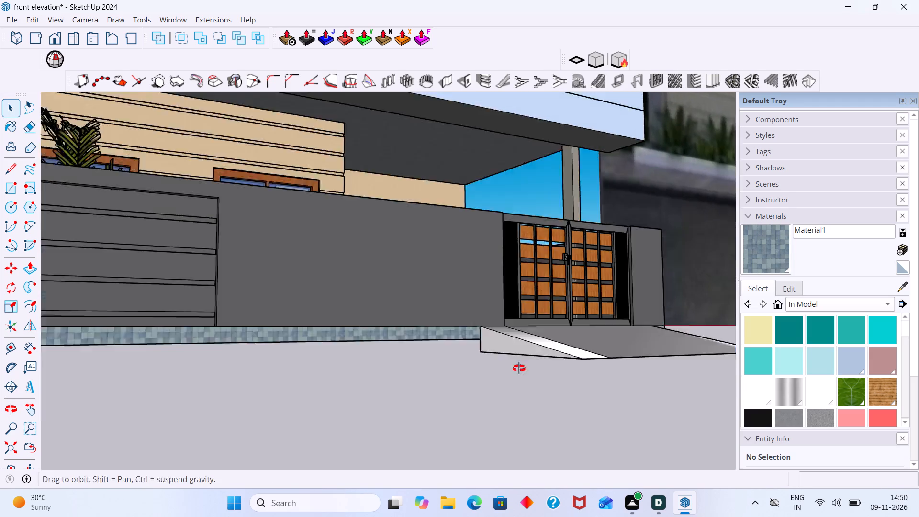
middle_click_drag(519, 368, 531, 398)
scroll(563, 402, "up", 1)
middle_click_drag(559, 396, 314, 388)
scroll(359, 409, "down", 1)
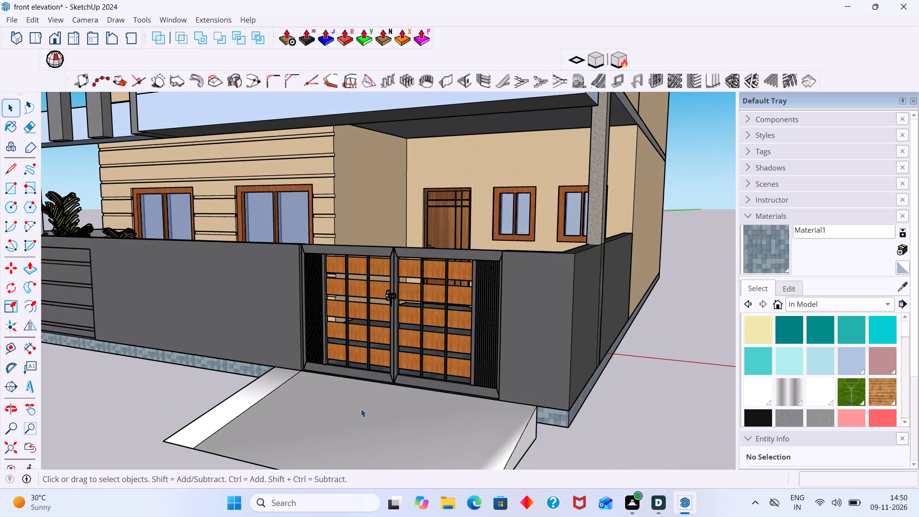
scroll(361, 409, "down", 1)
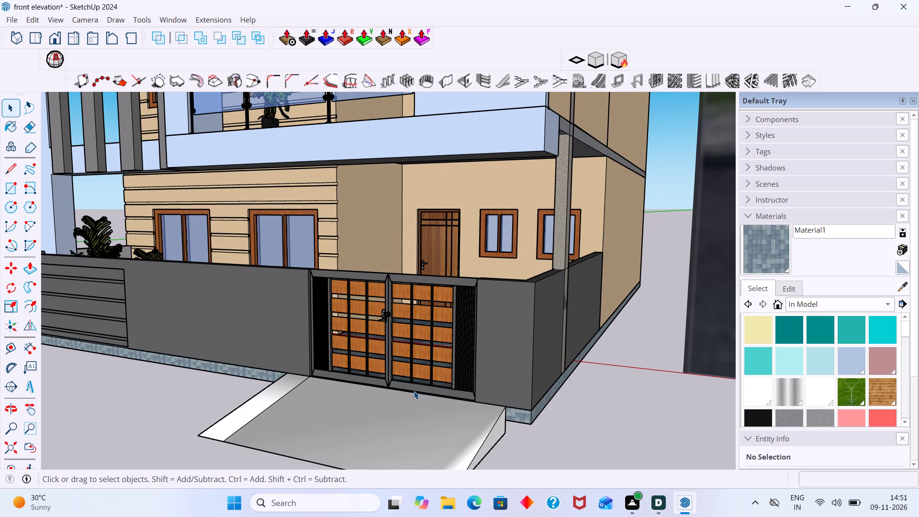
scroll(379, 378, "down", 12)
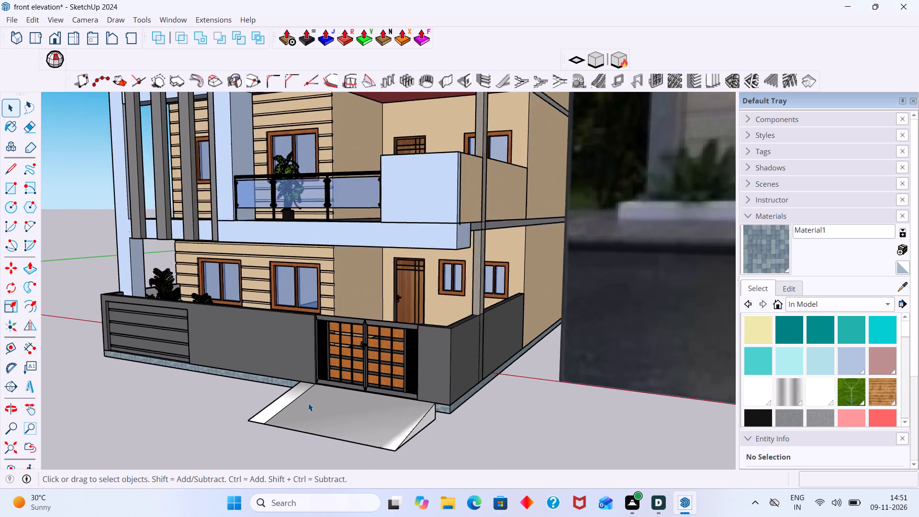
scroll(308, 403, "down", 3)
Inside the ramp group, delete the seam edge between the main slope and the added strip on the long front wall side.
middle_click_drag(309, 409, 377, 413)
scroll(398, 422, "up", 6)
left_click(368, 419)
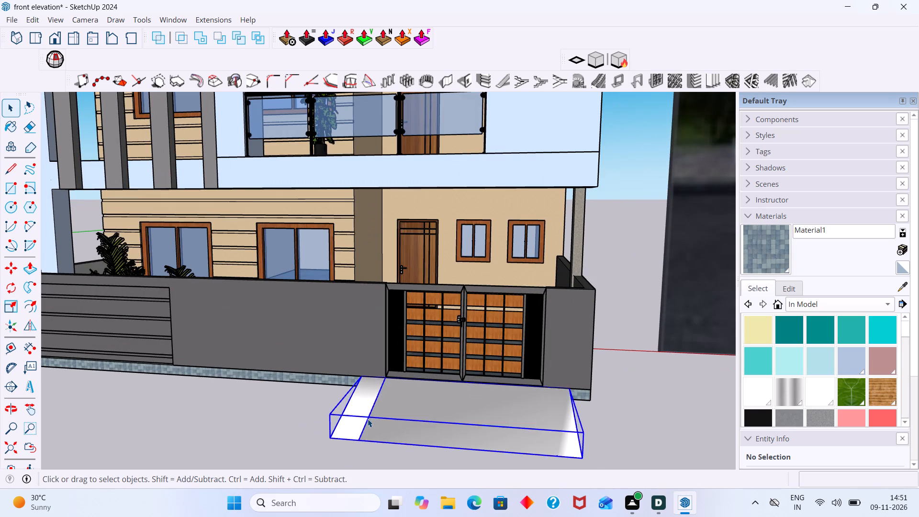
triple_click(368, 419)
left_click(374, 420)
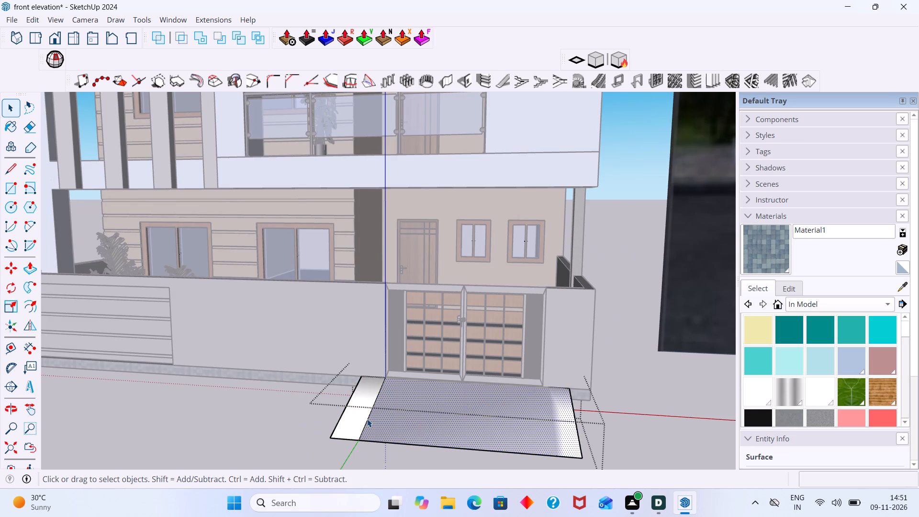
left_click(367, 419)
key("Delete")
scroll(385, 436, "down", 2)
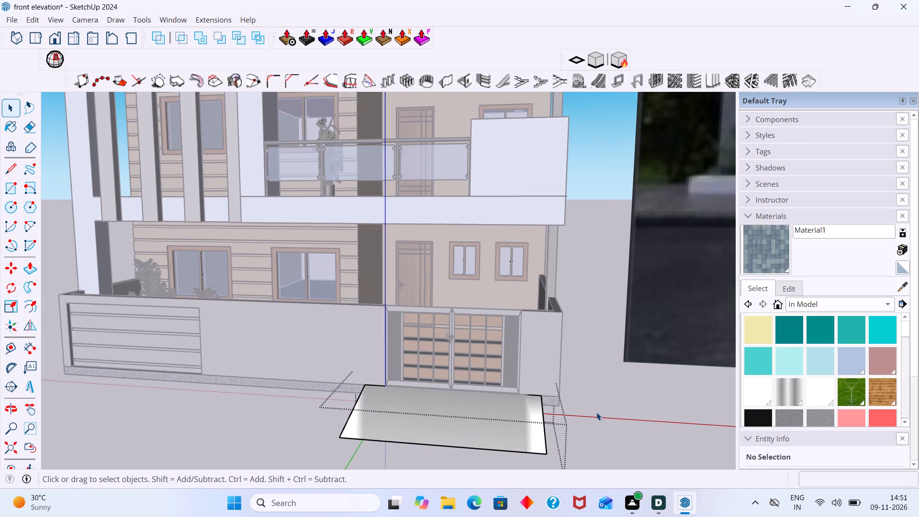
left_click(602, 409)
Inside the ramp group, delete the two seam edges on the underside between the middle face and the side strips.
middle_click_drag(572, 437, 555, 327)
scroll(338, 234, "up", 4)
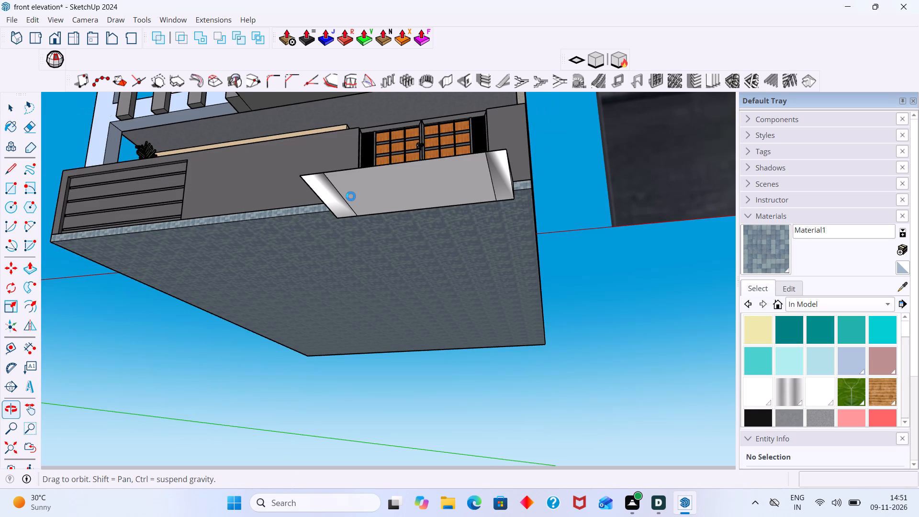
scroll(351, 196, "up", 4)
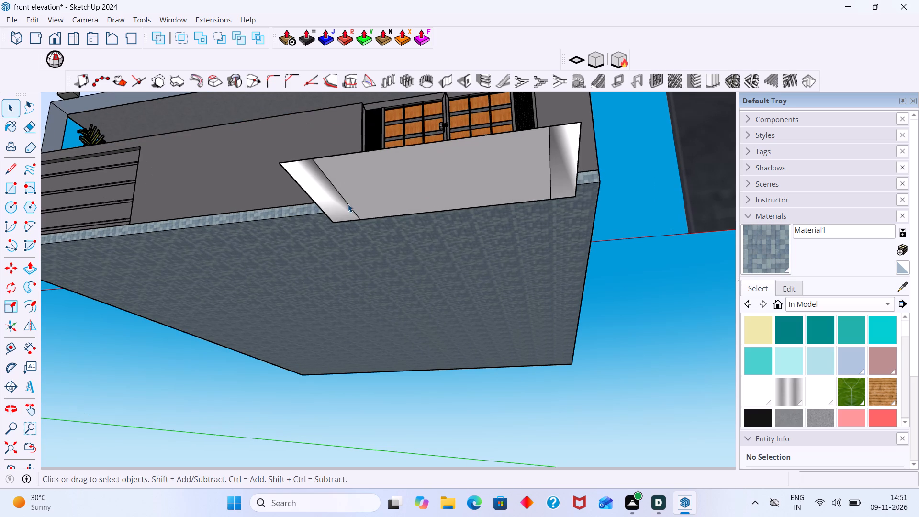
left_click(349, 202)
double_click(349, 207)
left_click(349, 207)
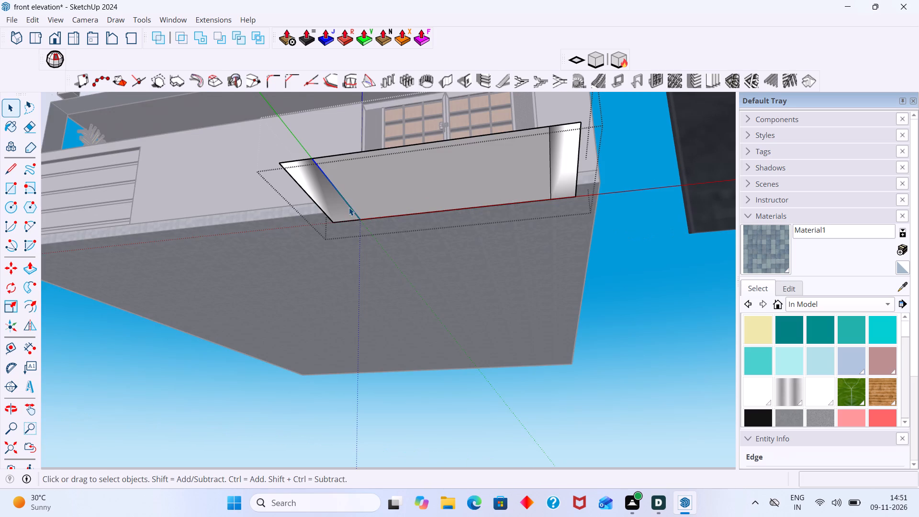
key("Delete")
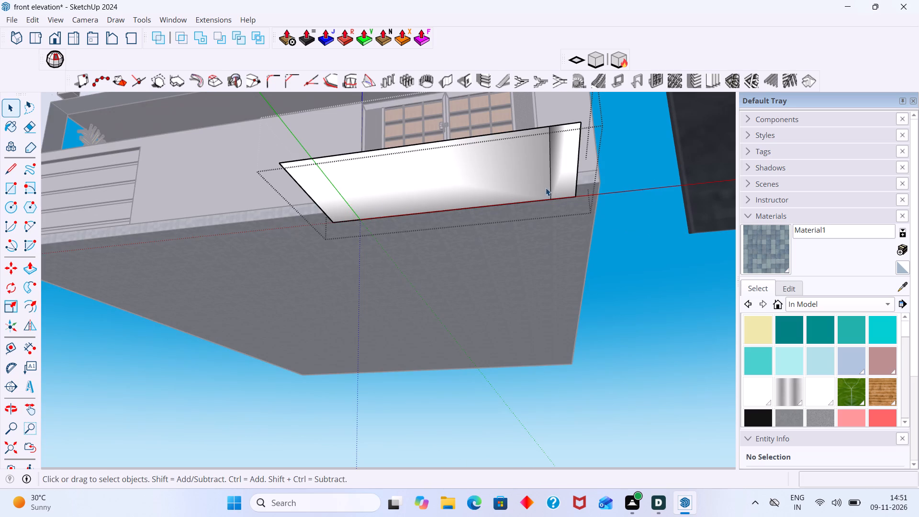
left_click(549, 189)
key("Delete")
scroll(549, 192, "down", 3)
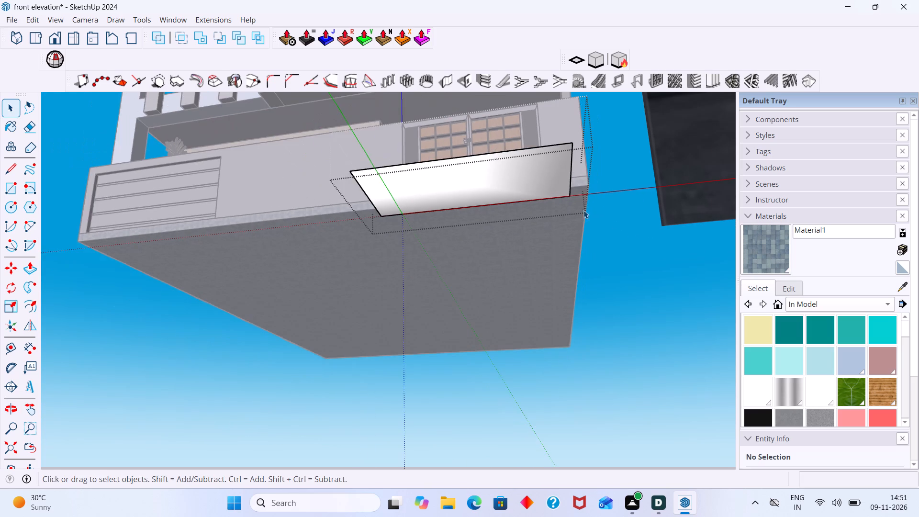
left_click(630, 234)
Paint the entire ramp group with Blacktop Old 02 from the Asphalt and Concrete materials.
scroll(629, 234, "down", 4)
middle_click_drag(627, 236, 616, 416)
middle_click_drag(618, 416, 638, 247)
middle_click_drag(584, 328, 763, 328)
scroll(576, 271, "up", 5)
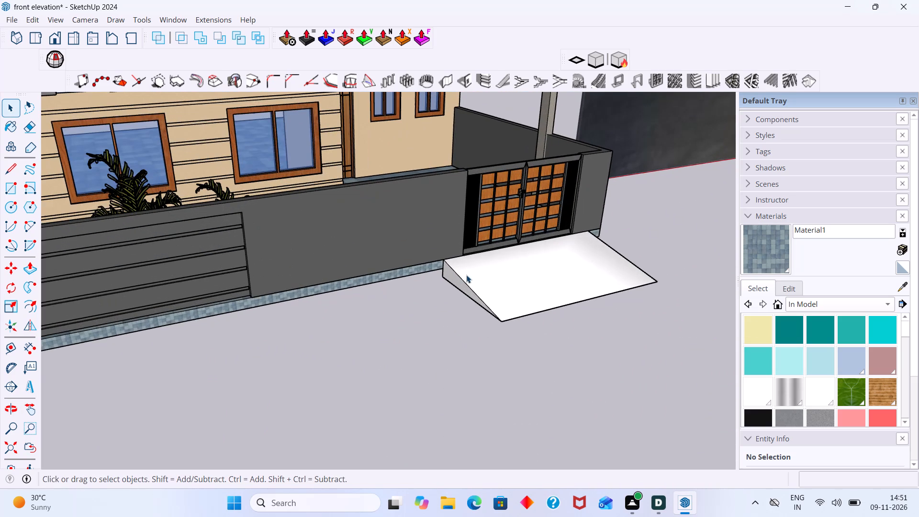
scroll(466, 275, "up", 1)
left_click(498, 282)
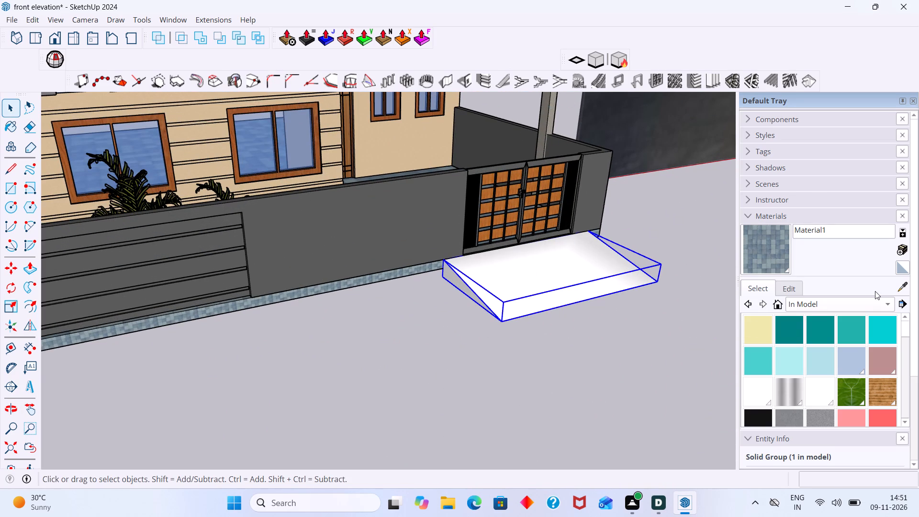
left_click(885, 301)
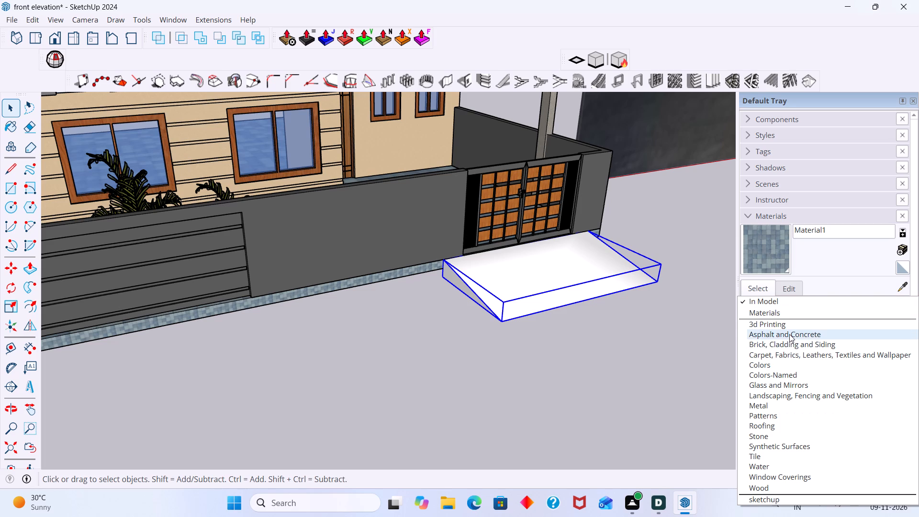
left_click(789, 334)
left_click(844, 332)
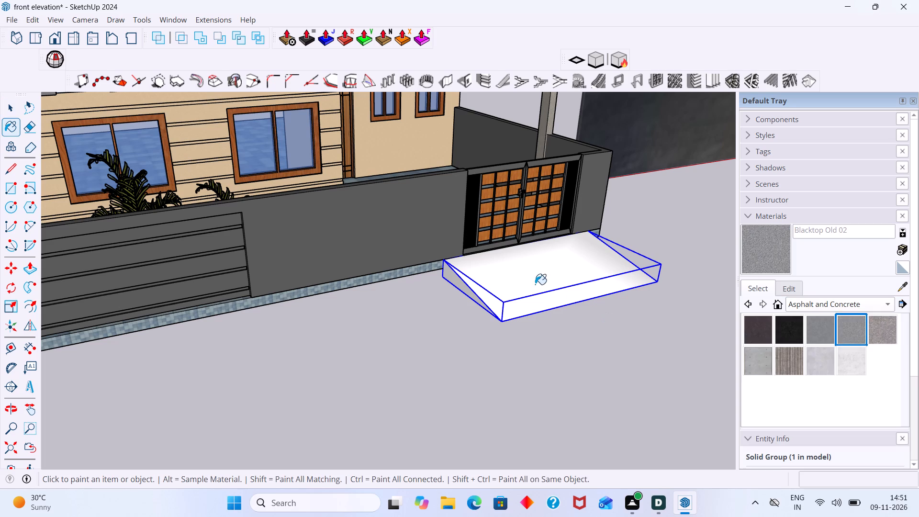
left_click(535, 284)
key("space")
left_click(630, 357)
Examine the painted ramp together with the house front and the reference image beside it.
scroll(604, 332, "down", 2)
middle_click_drag(594, 330, 552, 315)
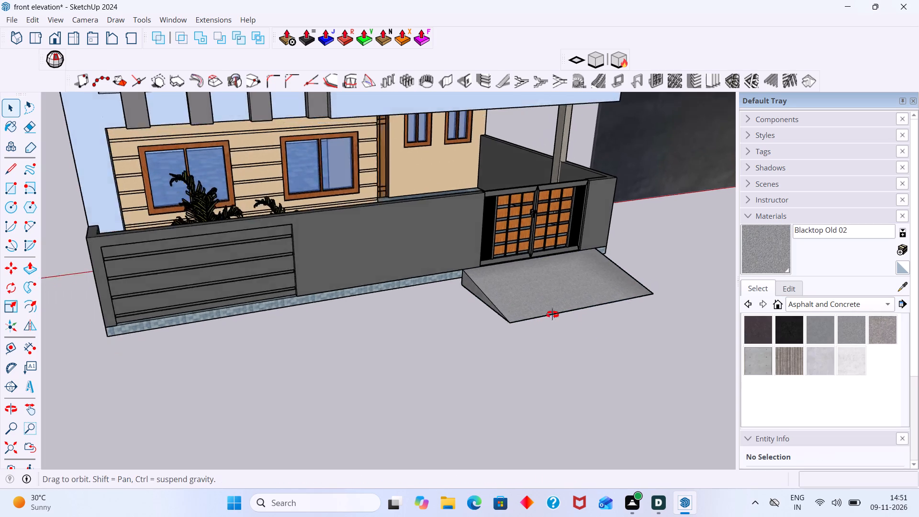
middle_click_drag(552, 315, 490, 310)
middle_click_drag(442, 304, 525, 304)
scroll(525, 304, "down", 11)
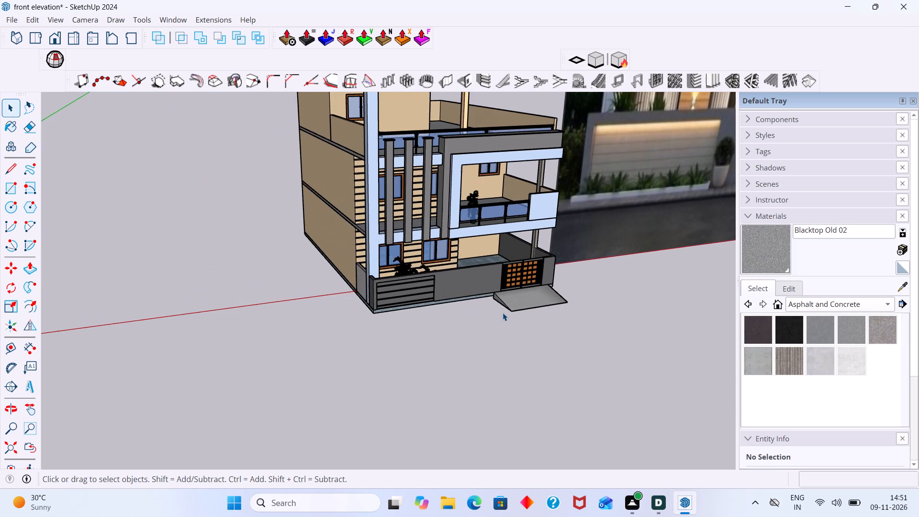
middle_click_drag(494, 313, 292, 307)
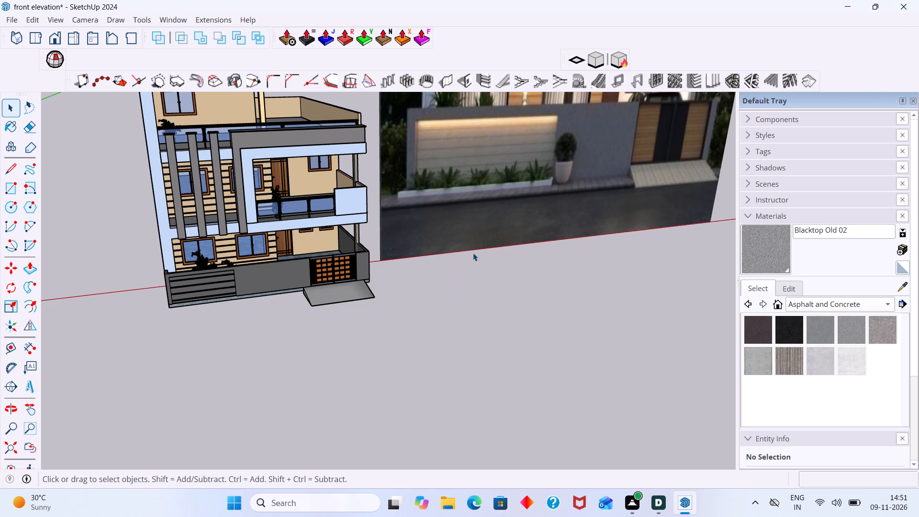
middle_click_drag(415, 309, 510, 315)
Inside the base slab group under the house, paint the underside face with Blacktop Old 02.
scroll(334, 321, "up", 3)
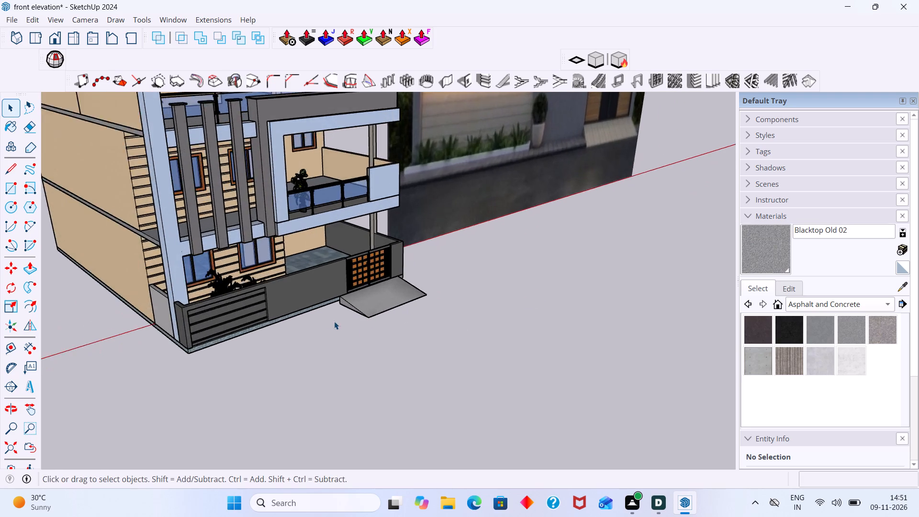
scroll(334, 321, "up", 6)
middle_click_drag(347, 277, 498, 145)
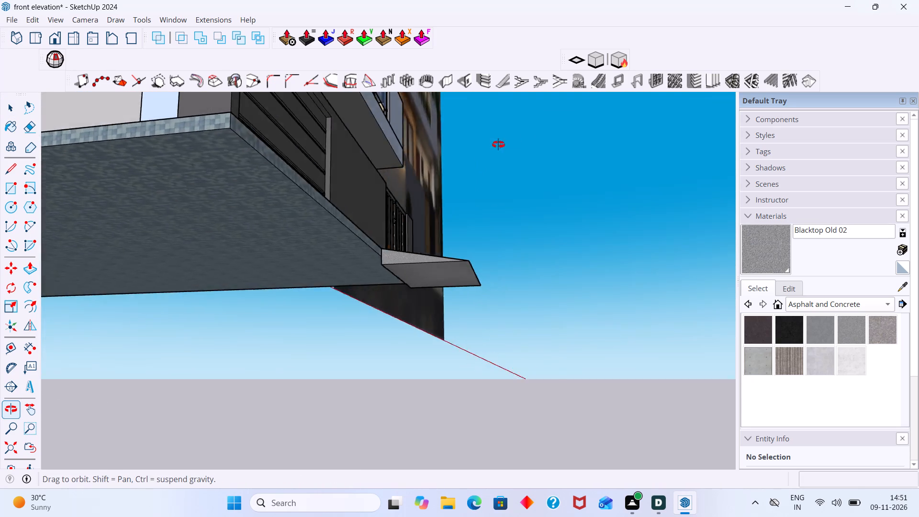
middle_click_drag(498, 145, 548, 132)
scroll(405, 217, "down", 8)
scroll(348, 202, "up", 4)
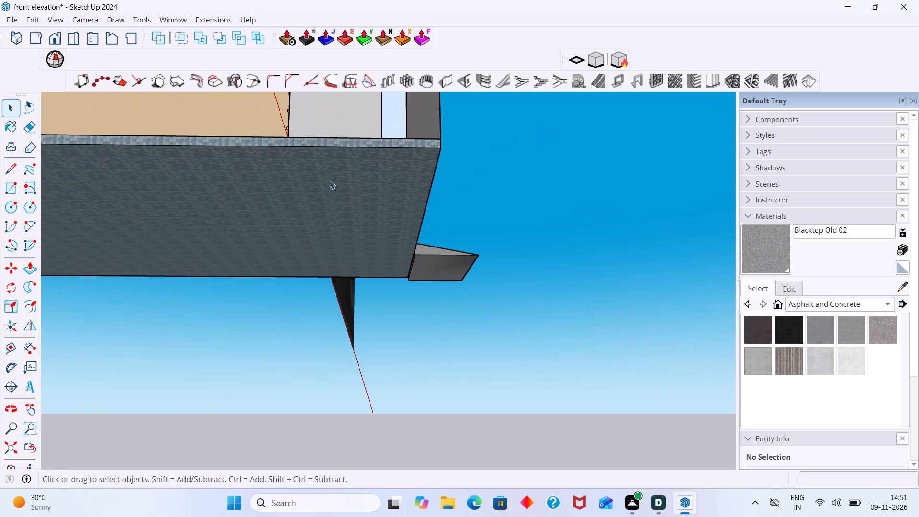
left_click(326, 173)
left_click(324, 171)
left_click(324, 171)
left_click(324, 170)
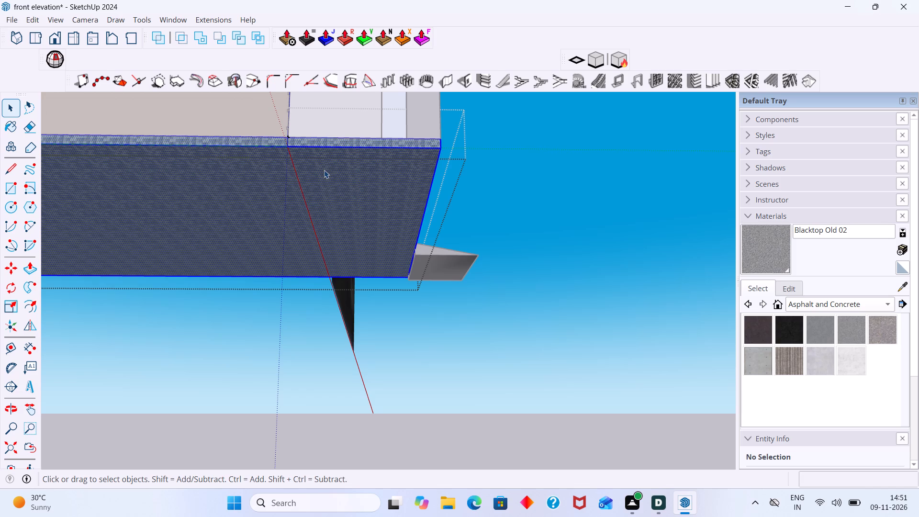
double_click(324, 170)
double_click(329, 171)
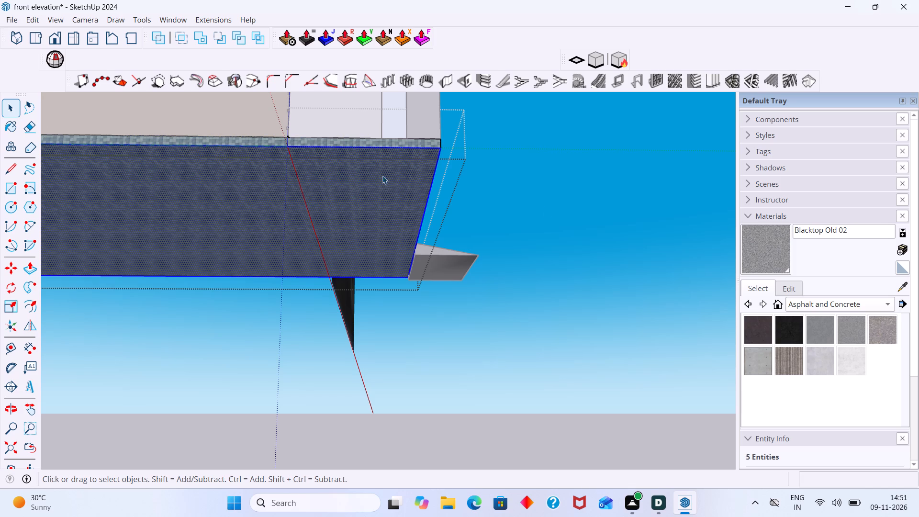
left_click(778, 250)
left_click(382, 213)
key("space")
left_click(532, 199)
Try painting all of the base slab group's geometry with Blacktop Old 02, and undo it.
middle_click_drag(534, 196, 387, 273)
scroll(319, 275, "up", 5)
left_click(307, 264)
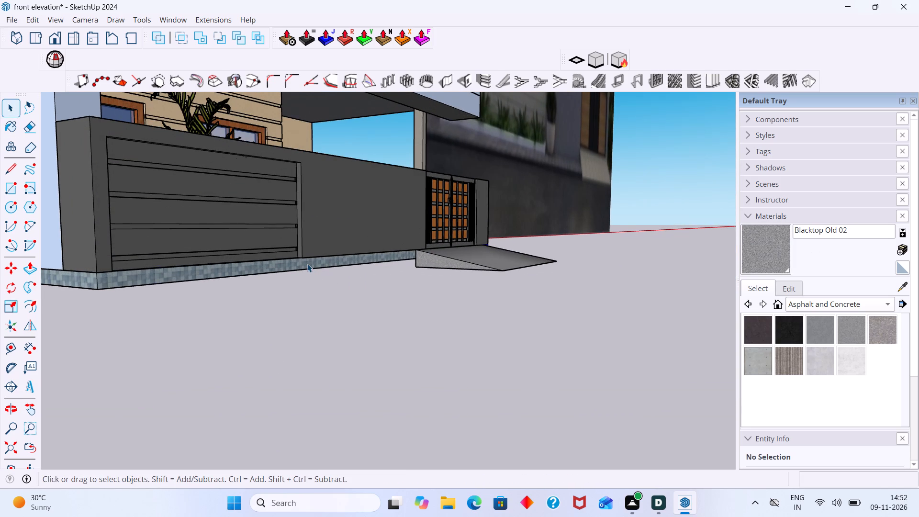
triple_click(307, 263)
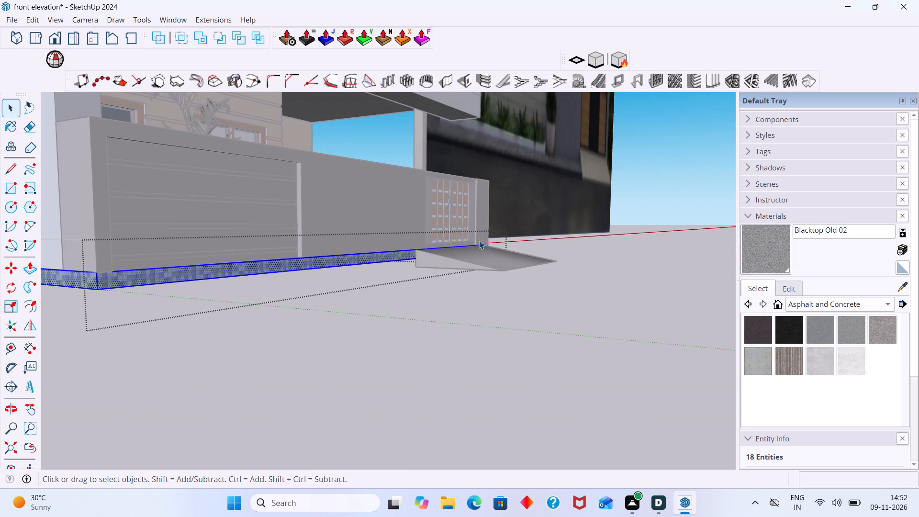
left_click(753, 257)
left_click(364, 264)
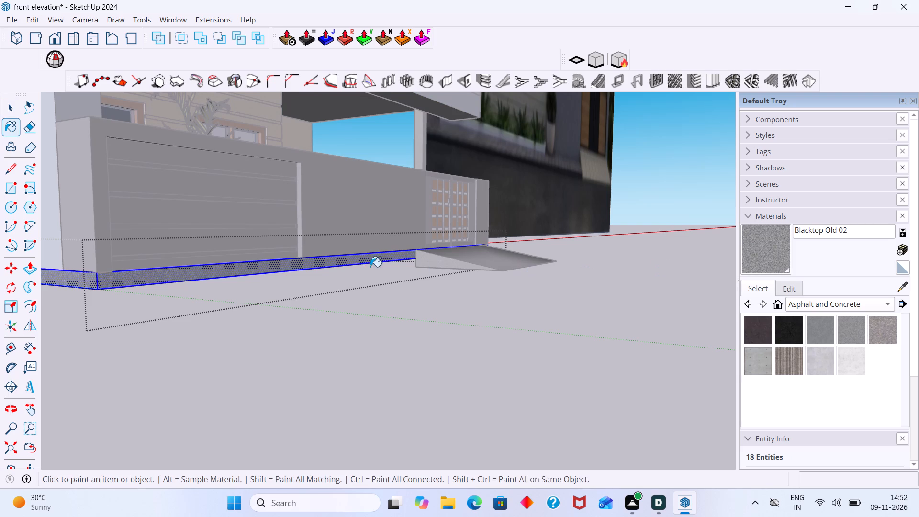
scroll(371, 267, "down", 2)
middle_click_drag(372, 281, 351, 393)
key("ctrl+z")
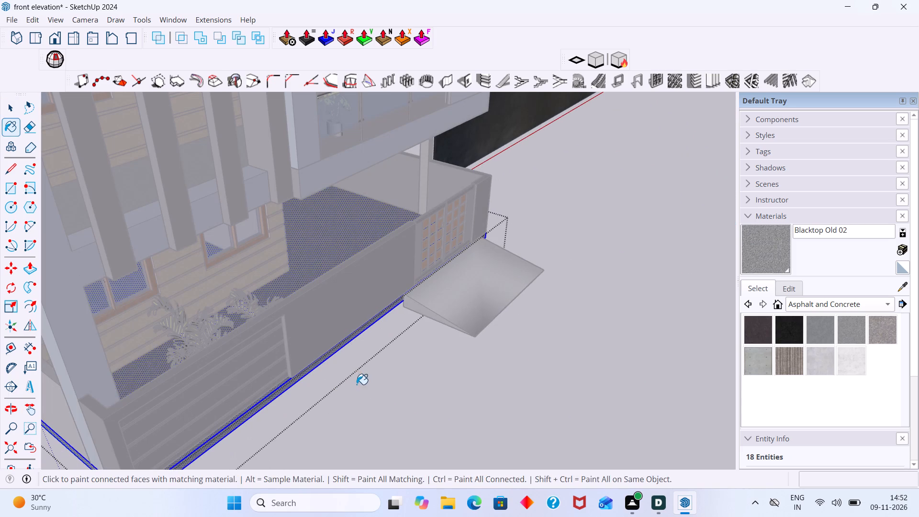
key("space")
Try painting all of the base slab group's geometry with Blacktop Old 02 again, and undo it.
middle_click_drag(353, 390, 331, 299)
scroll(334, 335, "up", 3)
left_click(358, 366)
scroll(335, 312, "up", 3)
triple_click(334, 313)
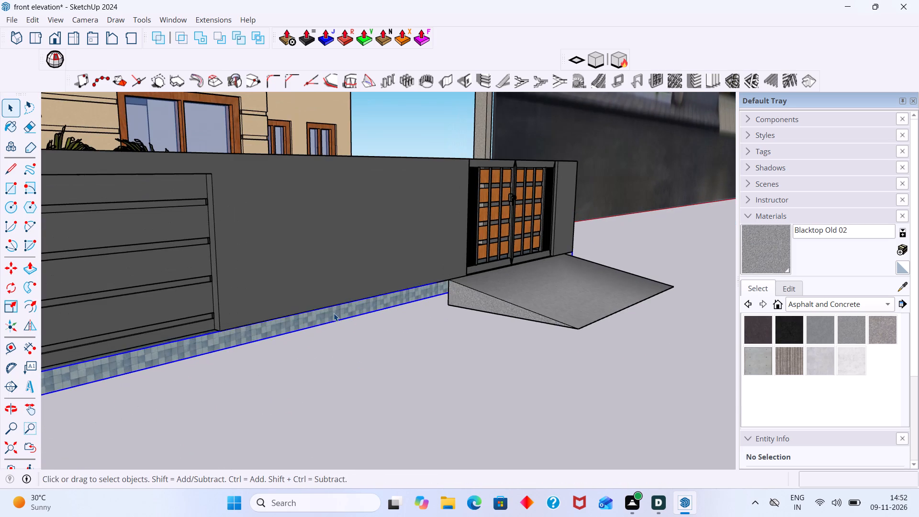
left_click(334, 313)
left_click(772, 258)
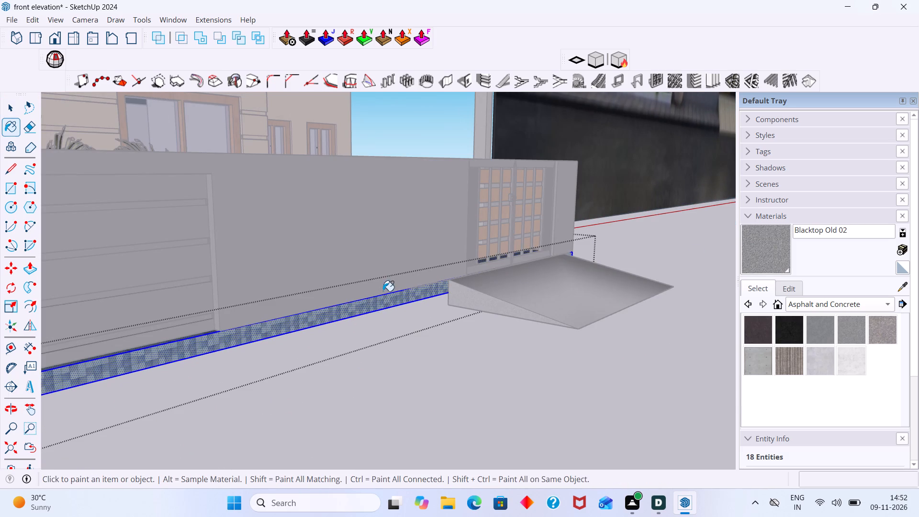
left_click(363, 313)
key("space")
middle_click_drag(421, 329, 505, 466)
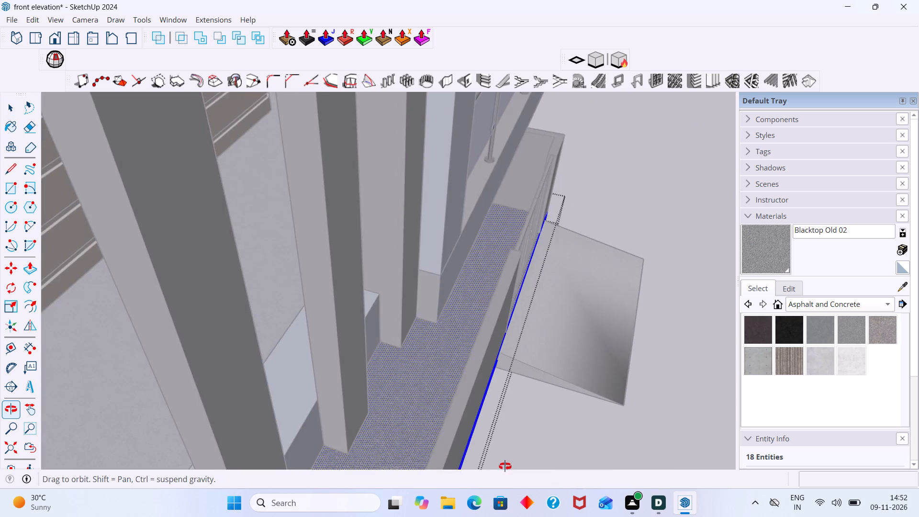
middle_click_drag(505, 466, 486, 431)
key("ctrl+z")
Inside the base slab group, paint only the front edge face below the compound wall with Blacktop Old 02.
middle_click_drag(481, 422, 359, 356)
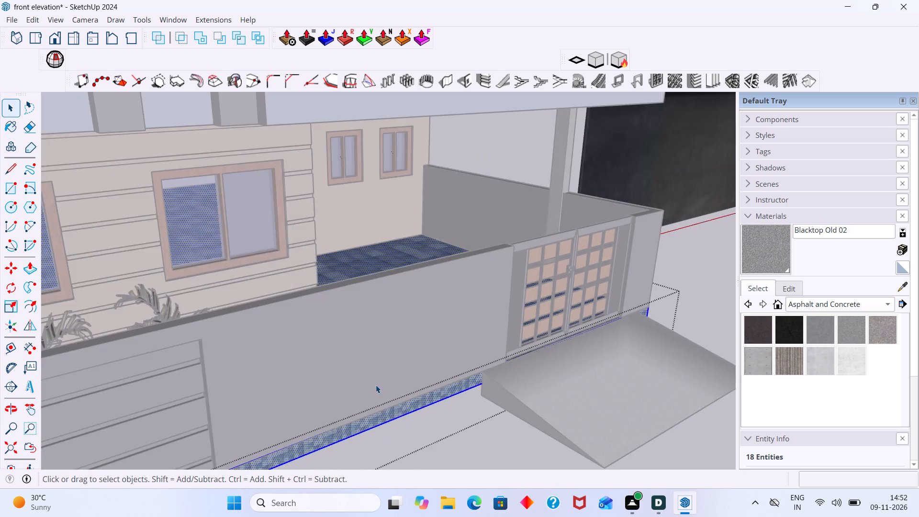
scroll(375, 384, "up", 6)
double_click(415, 430)
double_click(411, 428)
scroll(411, 428, "up", 1)
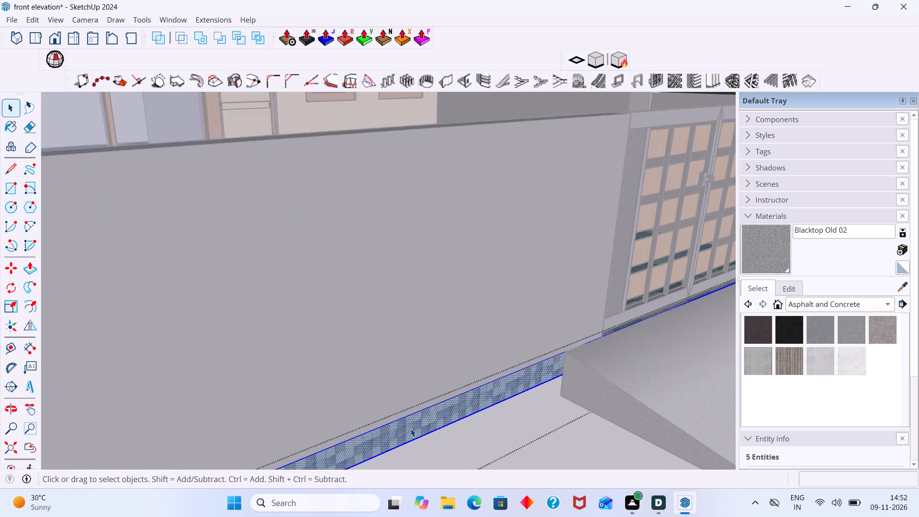
scroll(411, 428, "up", 1)
left_click(411, 428)
left_click(411, 428)
triple_click(411, 428)
left_click(410, 428)
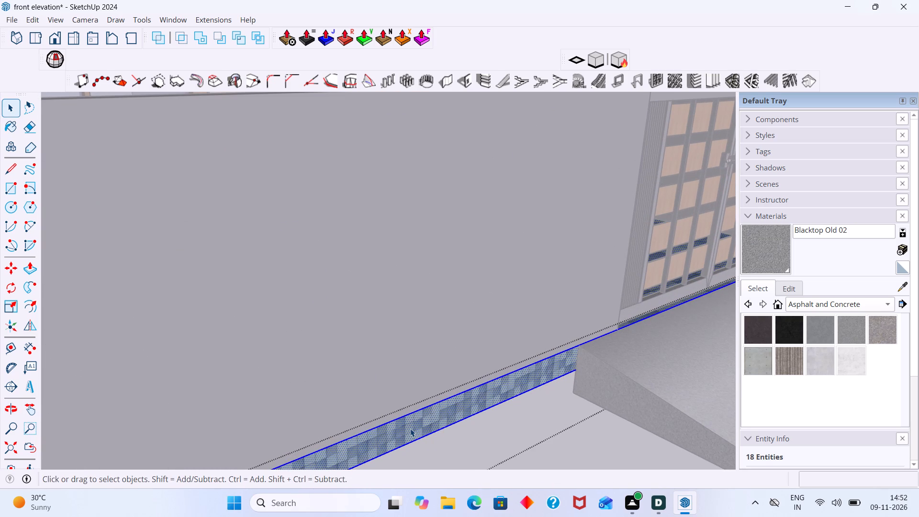
scroll(413, 428, "up", 2)
middle_click_drag(421, 428, 400, 394)
scroll(400, 393, "down", 8)
left_click(409, 421)
scroll(408, 401, "up", 4)
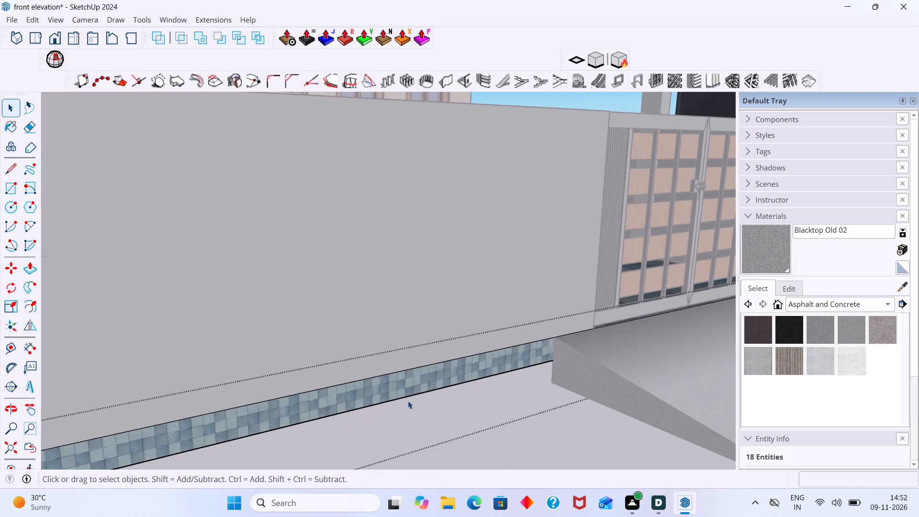
triple_click(402, 389)
left_click(402, 389)
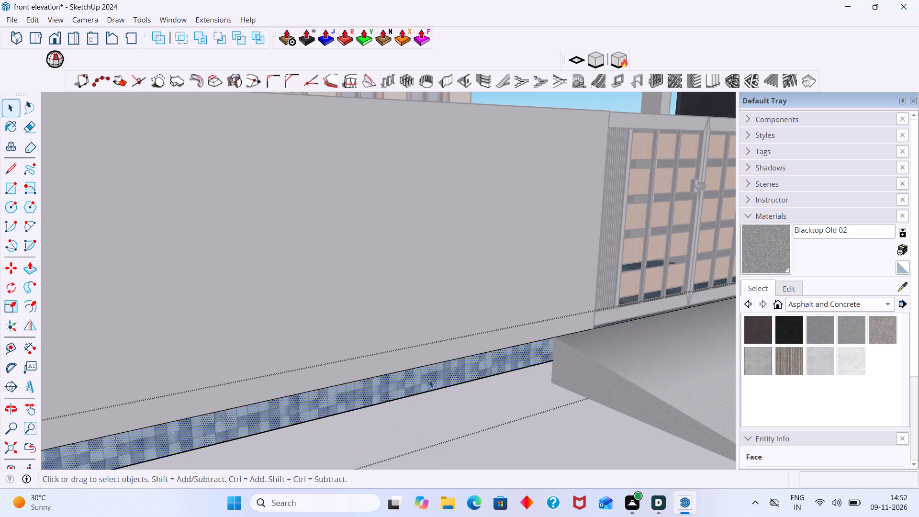
middle_click_drag(429, 380, 486, 438)
scroll(486, 413, "down", 5)
left_click(756, 245)
scroll(459, 441, "up", 9)
left_click(436, 393)
scroll(444, 402, "down", 5)
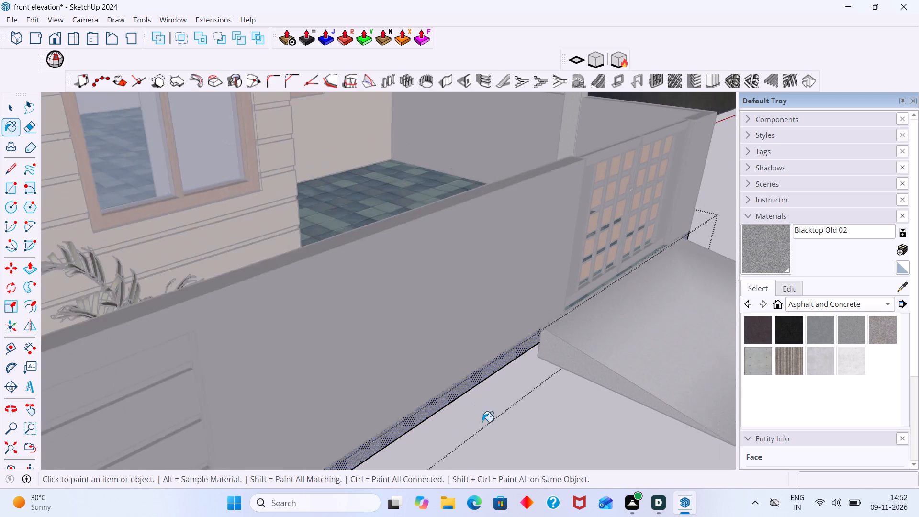
Paint the base slab's side face on the side away from the reference image with Blacktop Old 02.
scroll(482, 422, "down", 11)
middle_click_drag(495, 424, 606, 279)
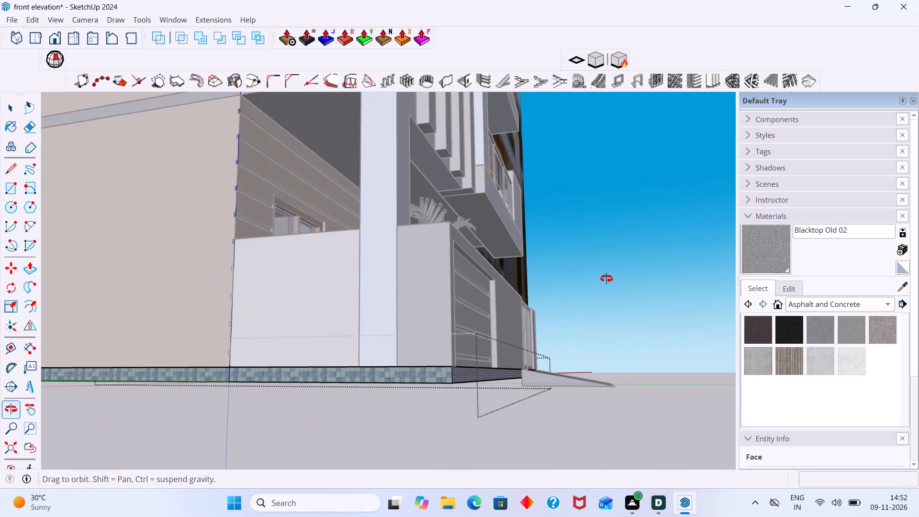
middle_click_drag(606, 279, 604, 279)
scroll(343, 392, "up", 5)
left_click(386, 356)
scroll(386, 356, "up", 1)
scroll(386, 356, "down", 7)
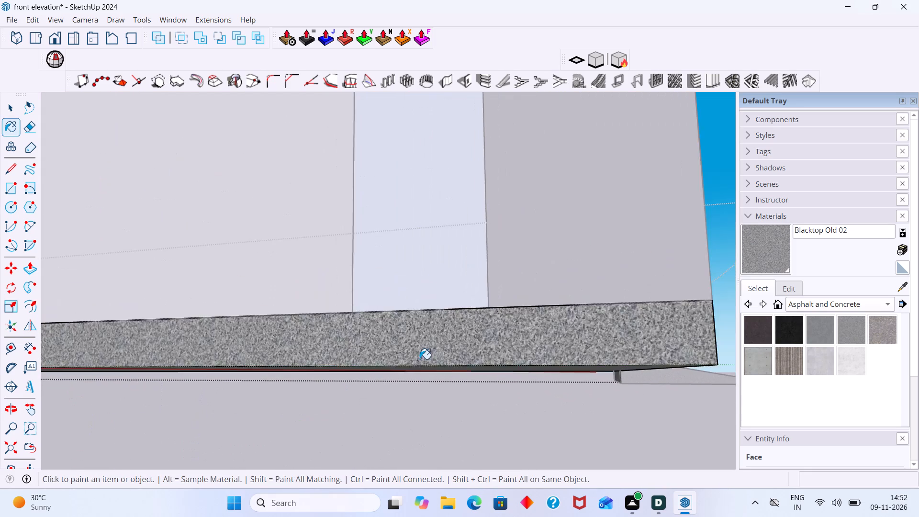
Paint the base slab's rear edge face with Blacktop Old 02.
scroll(420, 359, "down", 12)
middle_click_drag(472, 346, 584, 421)
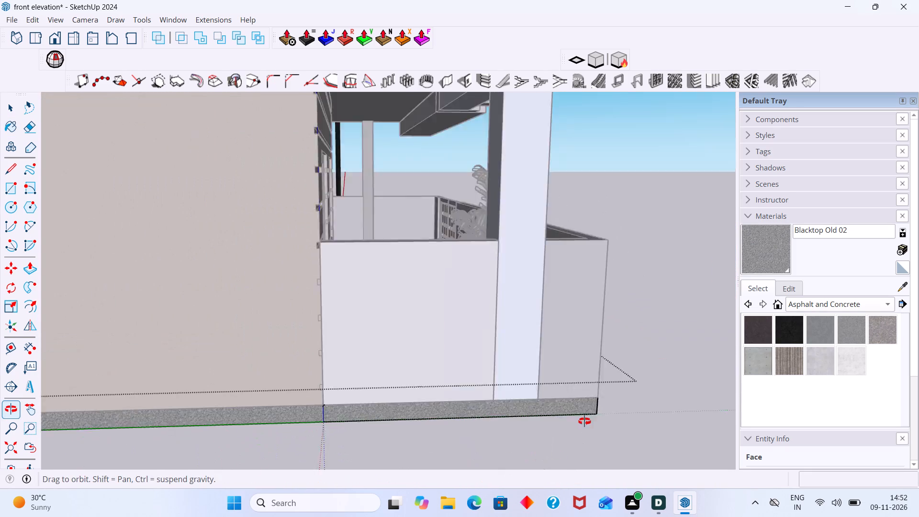
middle_click_drag(584, 421, 605, 415)
scroll(414, 408, "down", 20)
scroll(414, 408, "down", 3)
middle_click_drag(312, 442, 428, 427)
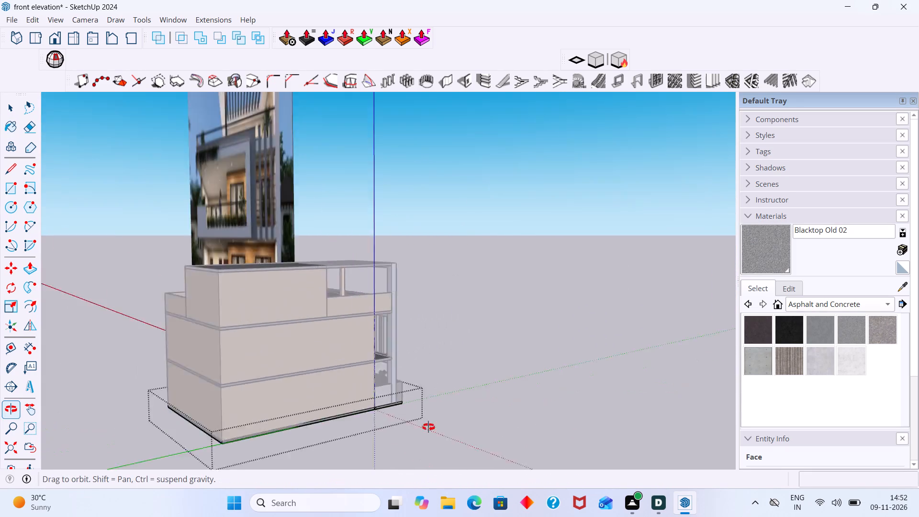
middle_click_drag(428, 427, 631, 373)
scroll(242, 431, "up", 14)
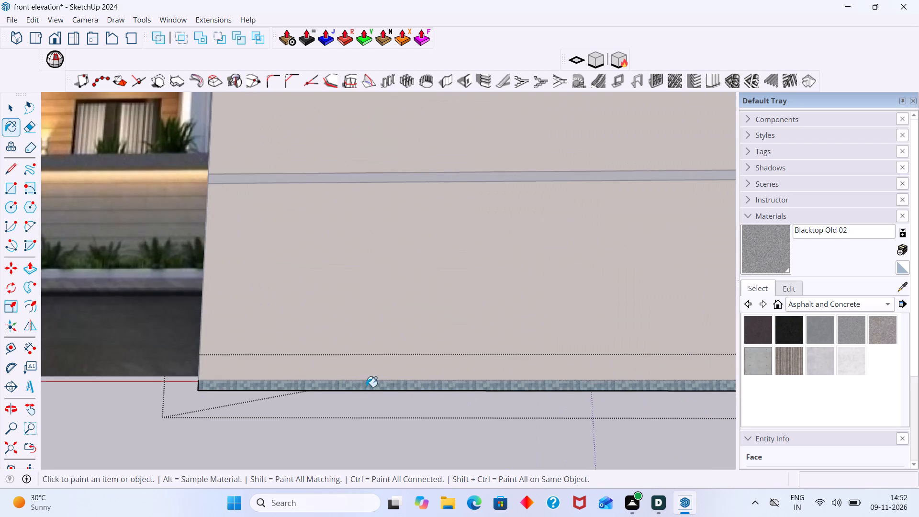
scroll(366, 387, "up", 5)
left_click(370, 390)
Paint the base slab's remaining side face, towards the reference image, with Blacktop Old 02 and leave the group.
scroll(370, 390, "down", 6)
middle_click_drag(363, 398, 595, 410)
scroll(548, 406, "up", 2)
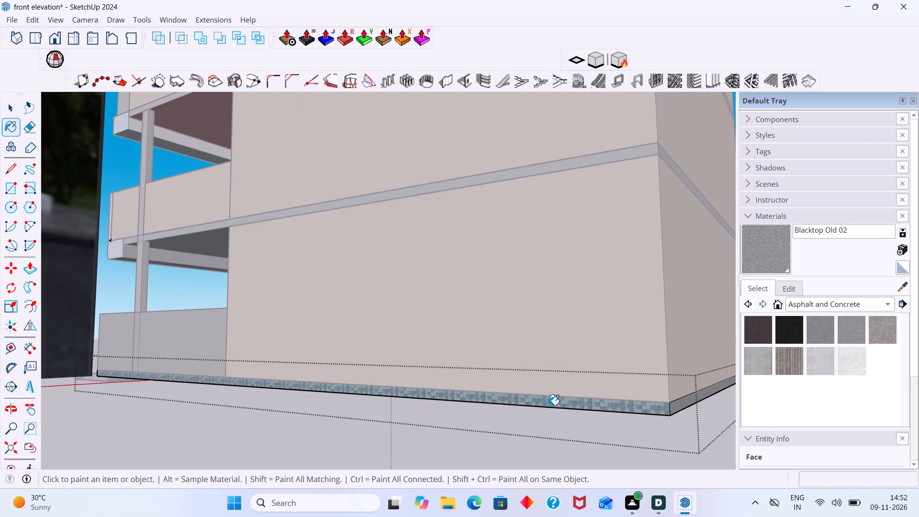
left_click(548, 404)
scroll(548, 403, "down", 5)
middle_click_drag(446, 410, 692, 425)
middle_click_drag(429, 404, 540, 450)
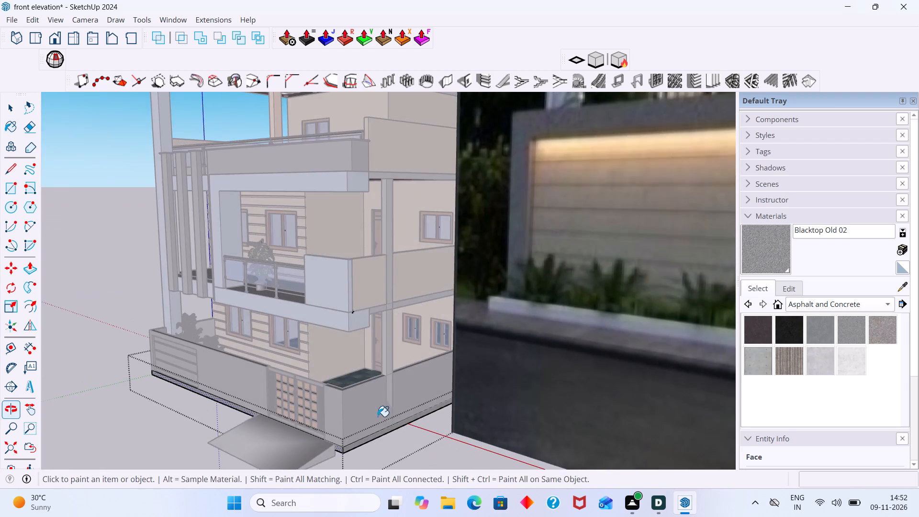
middle_click_drag(377, 416, 430, 424)
key("space")
left_click(514, 460)
Examine the house with its repainted base slab and ramp against the reference image.
scroll(425, 433, "down", 4)
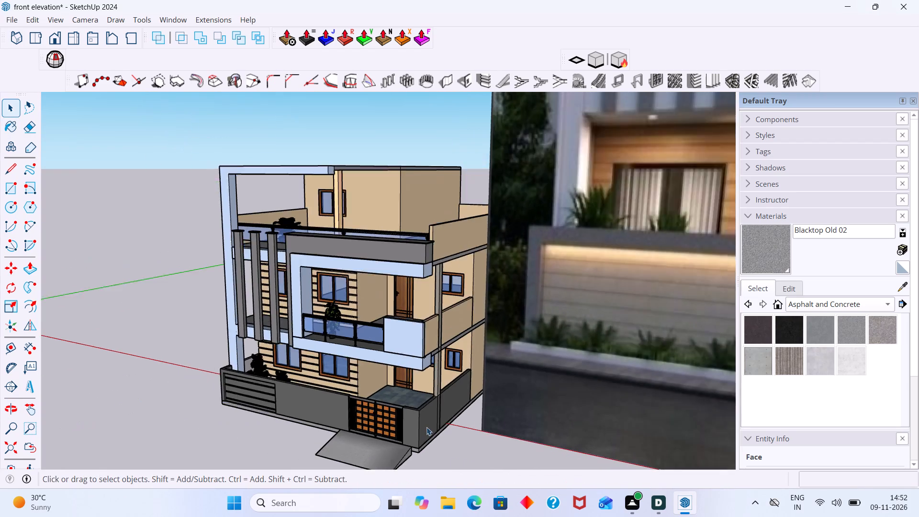
scroll(426, 427, "down", 9)
middle_click_drag(415, 421, 477, 422)
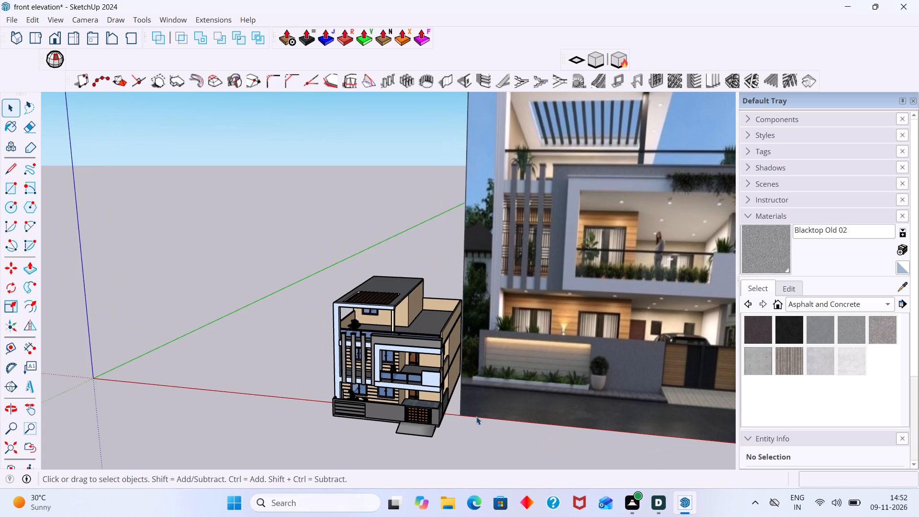
middle_click_drag(476, 416, 453, 370)
scroll(450, 376, "up", 1)
middle_click_drag(441, 378, 525, 383)
scroll(484, 373, "down", 6)
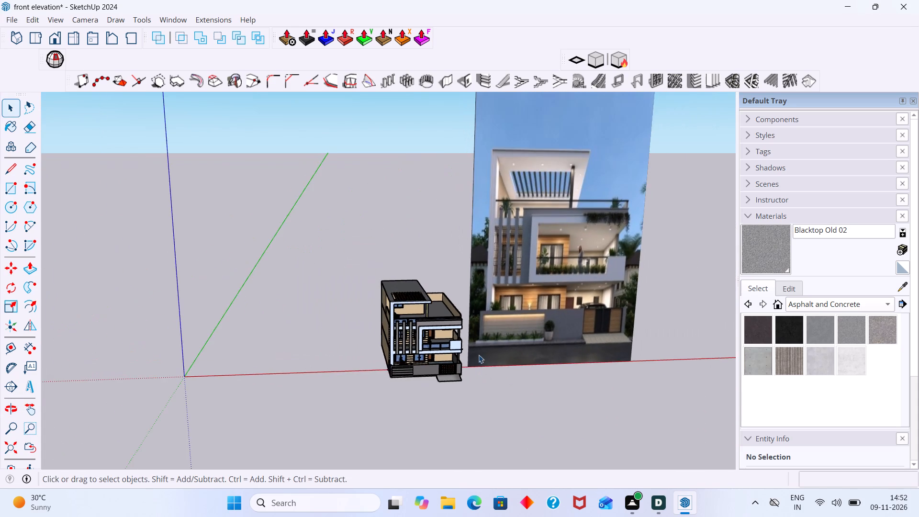
scroll(469, 337, "up", 6)
scroll(414, 380, "up", 4)
scroll(418, 397, "down", 3)
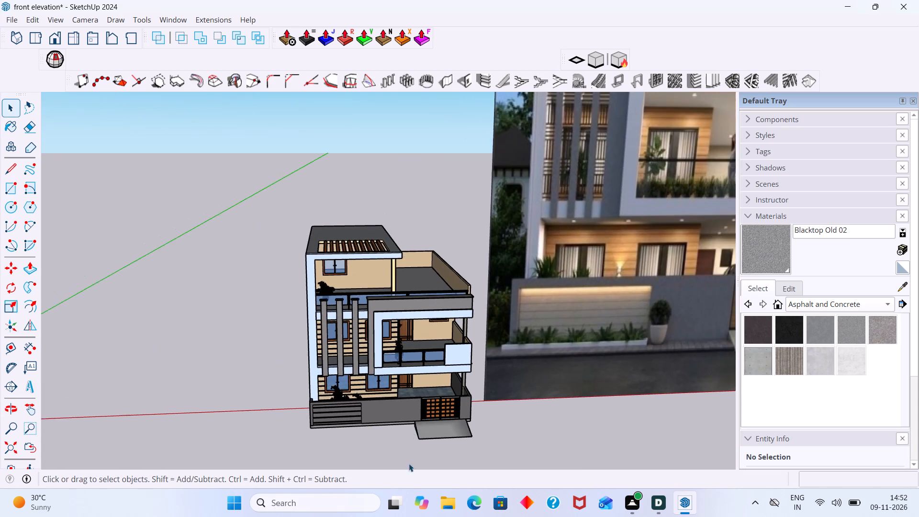
middle_click_drag(411, 461, 526, 436)
scroll(487, 417, "up", 7)
Inside the base slab group, push/pull the underside face downward about 1' 4" to thicken the slab, and leave the group.
middle_click_drag(440, 422, 446, 321)
middle_click_drag(458, 344, 459, 303)
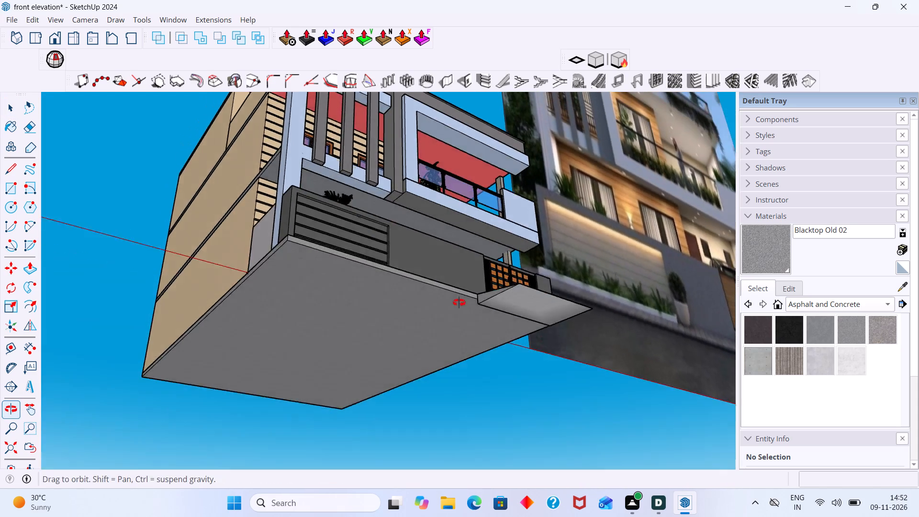
middle_click_drag(459, 303, 459, 302)
scroll(444, 310, "up", 6)
double_click(430, 304)
double_click(434, 311)
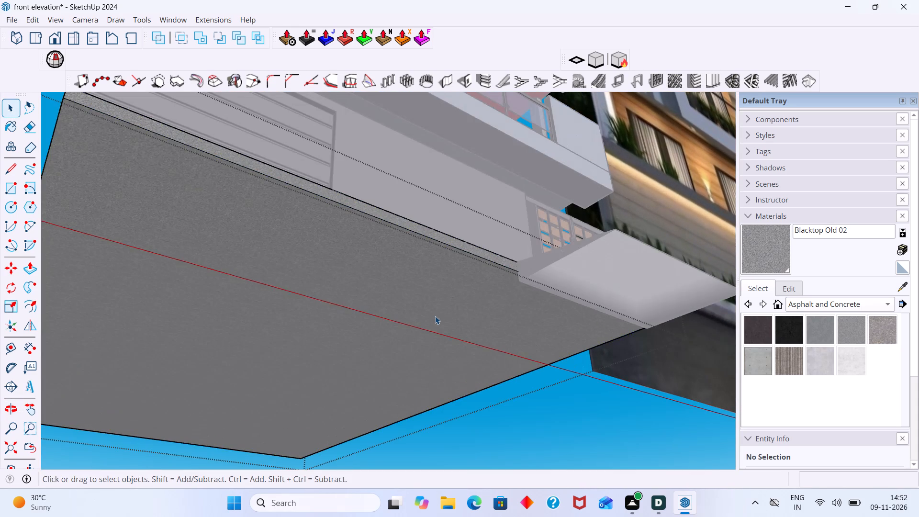
left_click(435, 316)
key("p")
left_click(435, 316)
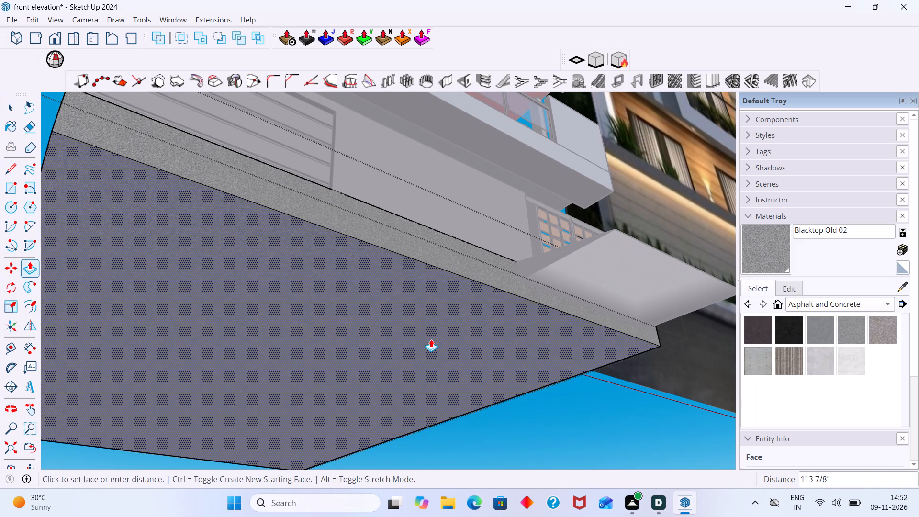
left_click(430, 339)
key("space")
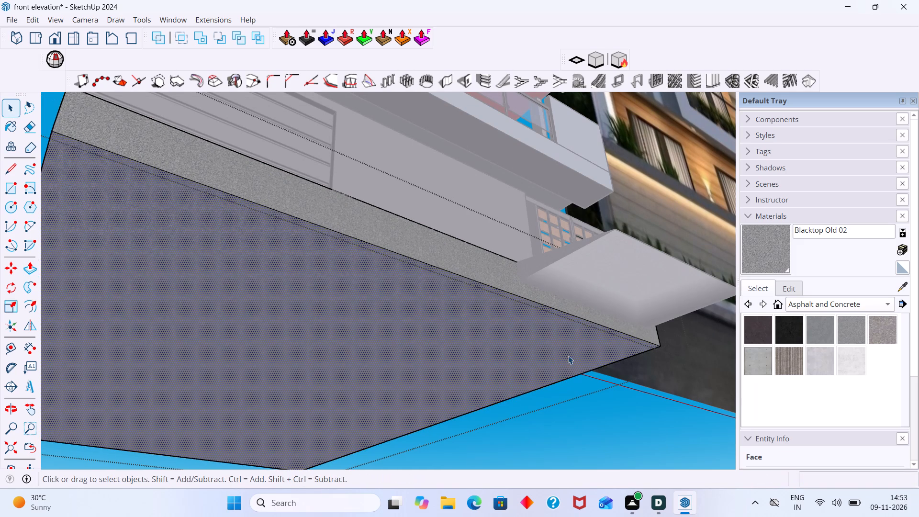
left_click(592, 409)
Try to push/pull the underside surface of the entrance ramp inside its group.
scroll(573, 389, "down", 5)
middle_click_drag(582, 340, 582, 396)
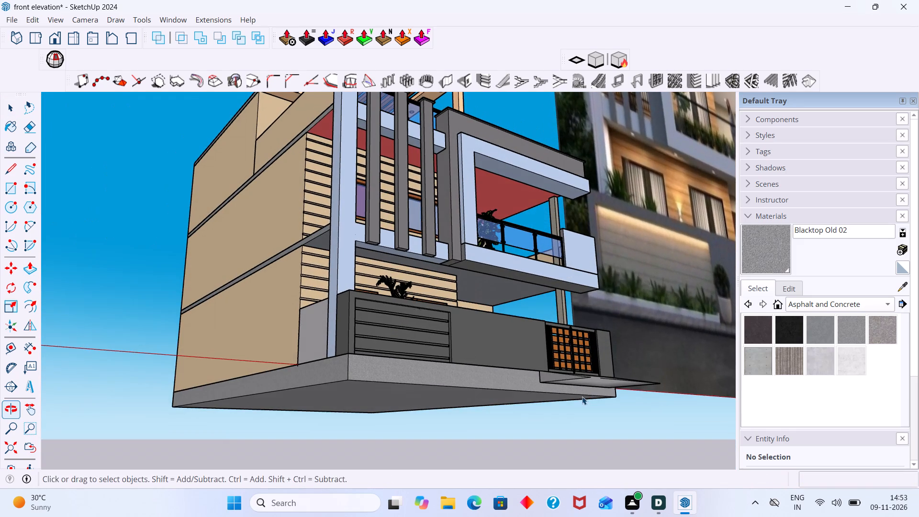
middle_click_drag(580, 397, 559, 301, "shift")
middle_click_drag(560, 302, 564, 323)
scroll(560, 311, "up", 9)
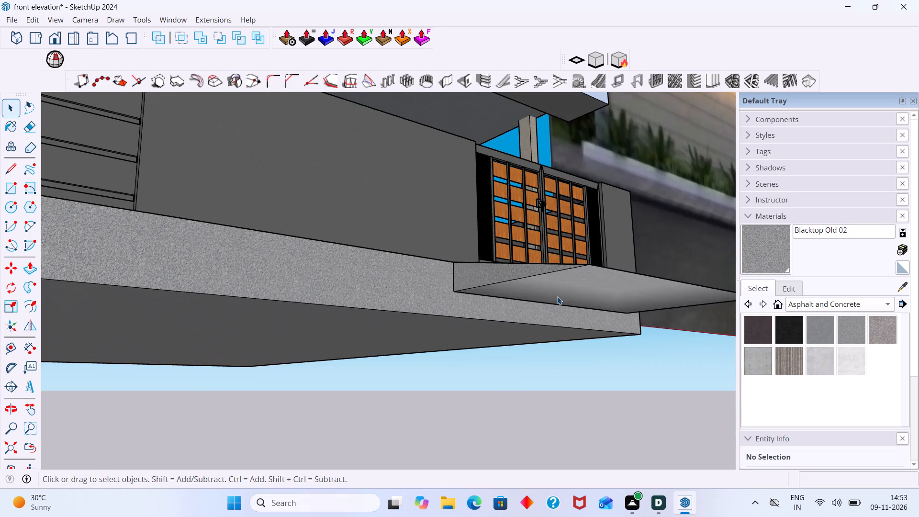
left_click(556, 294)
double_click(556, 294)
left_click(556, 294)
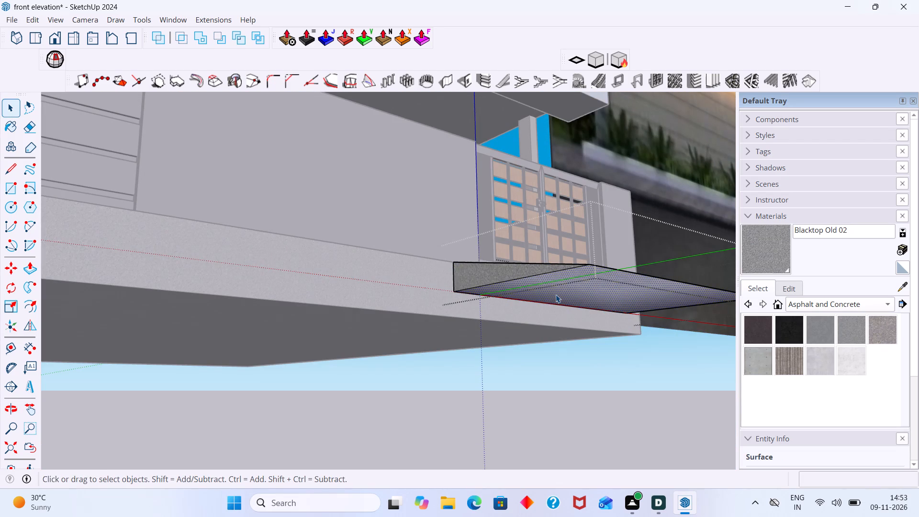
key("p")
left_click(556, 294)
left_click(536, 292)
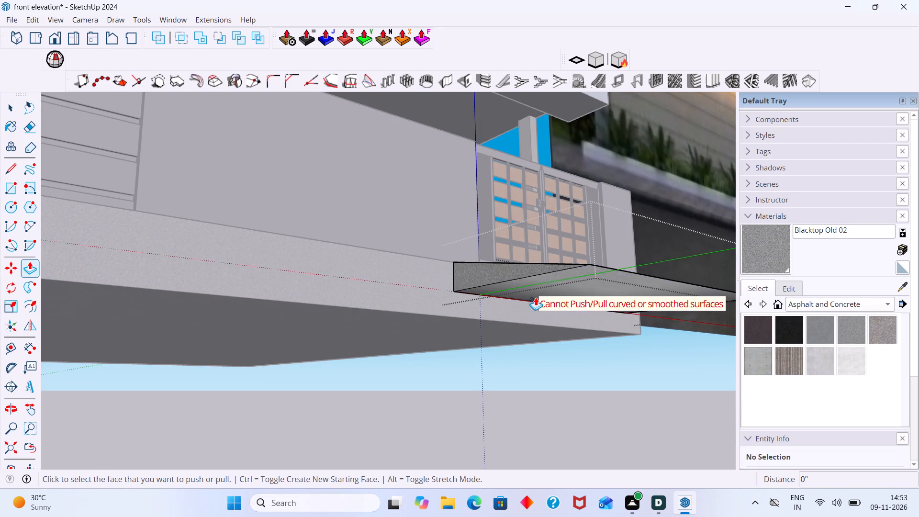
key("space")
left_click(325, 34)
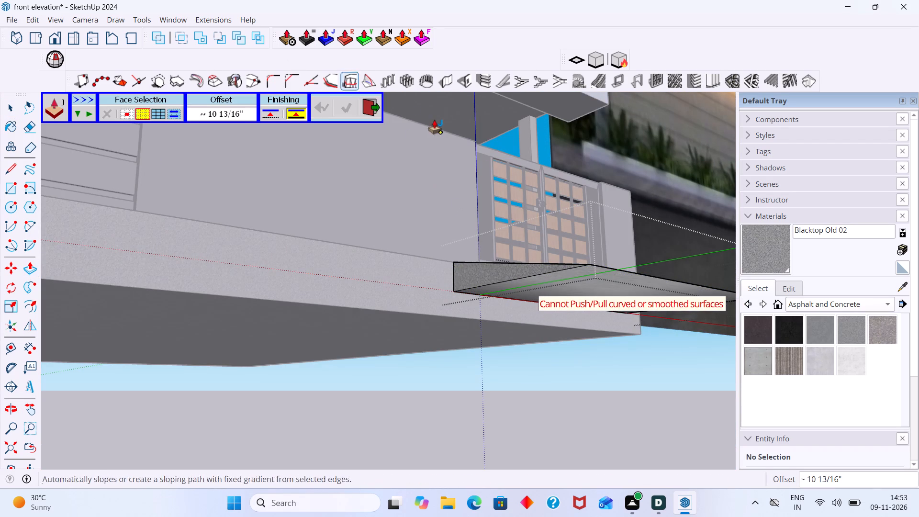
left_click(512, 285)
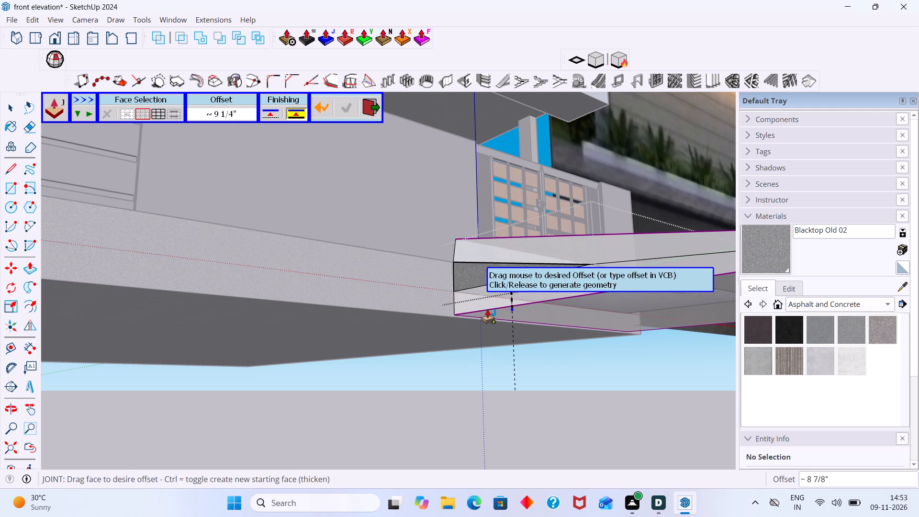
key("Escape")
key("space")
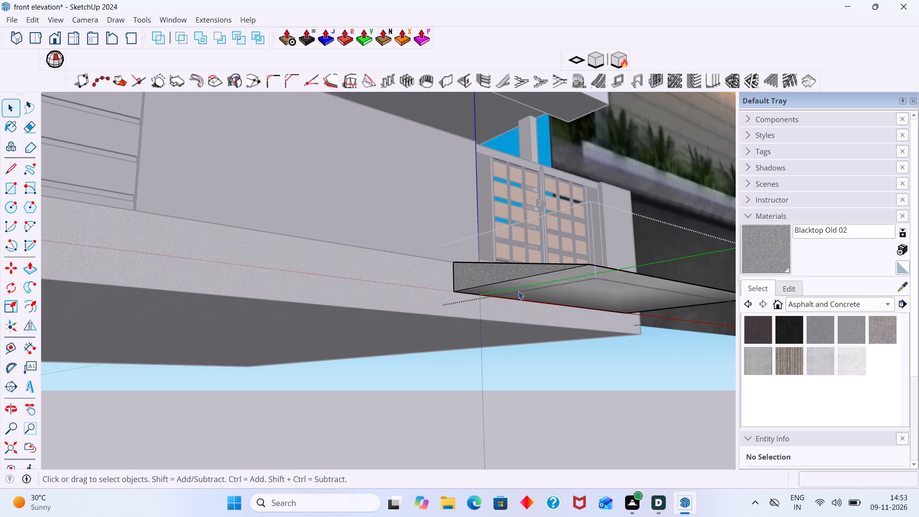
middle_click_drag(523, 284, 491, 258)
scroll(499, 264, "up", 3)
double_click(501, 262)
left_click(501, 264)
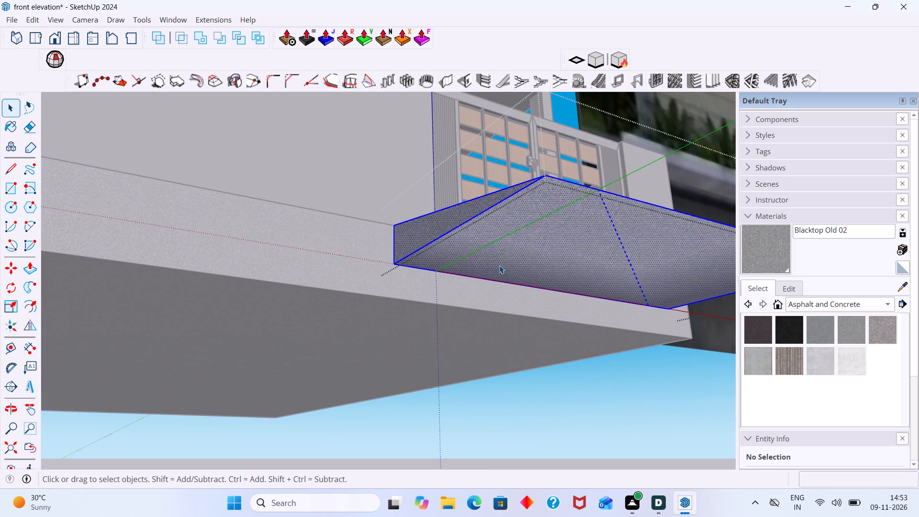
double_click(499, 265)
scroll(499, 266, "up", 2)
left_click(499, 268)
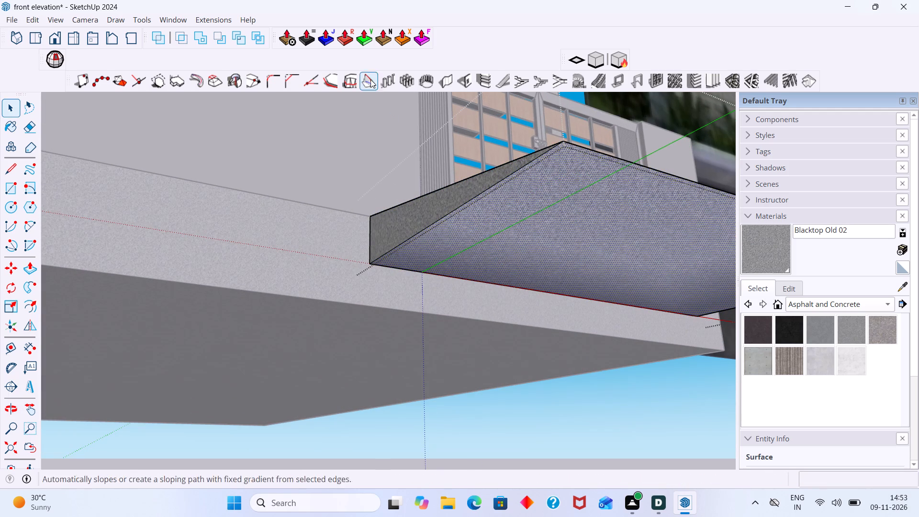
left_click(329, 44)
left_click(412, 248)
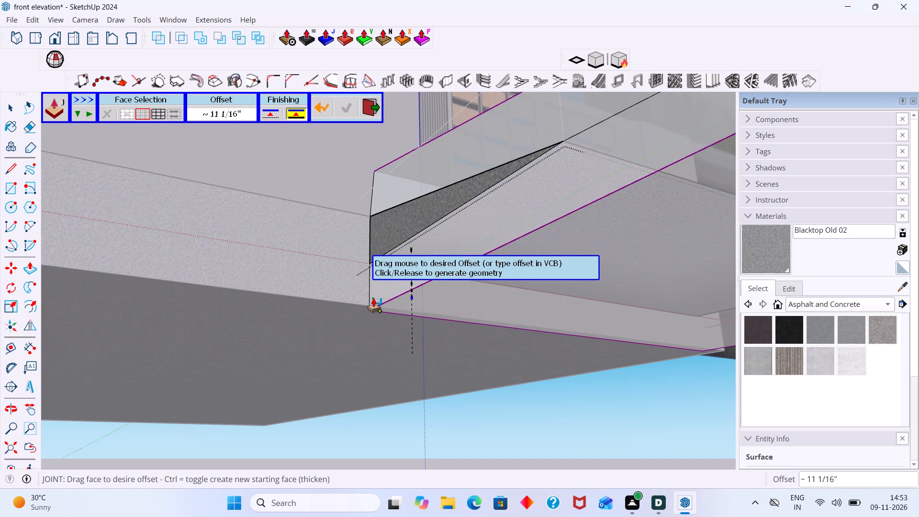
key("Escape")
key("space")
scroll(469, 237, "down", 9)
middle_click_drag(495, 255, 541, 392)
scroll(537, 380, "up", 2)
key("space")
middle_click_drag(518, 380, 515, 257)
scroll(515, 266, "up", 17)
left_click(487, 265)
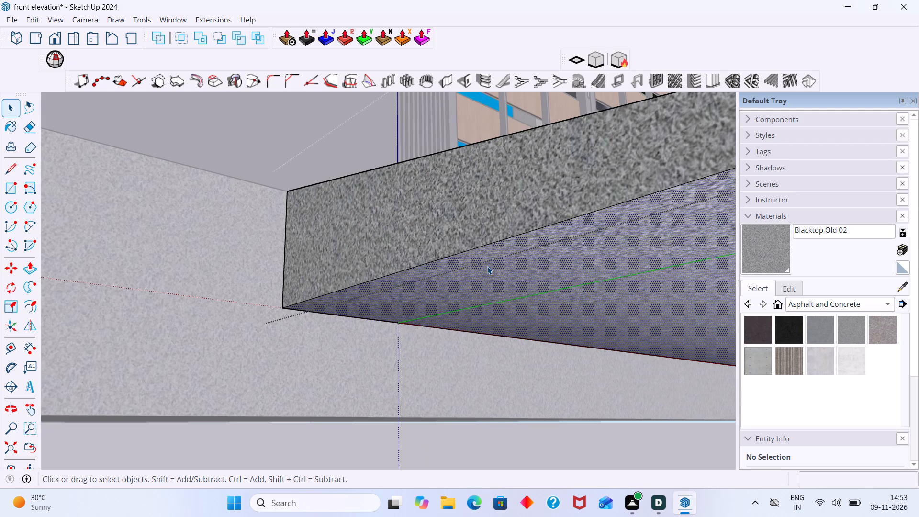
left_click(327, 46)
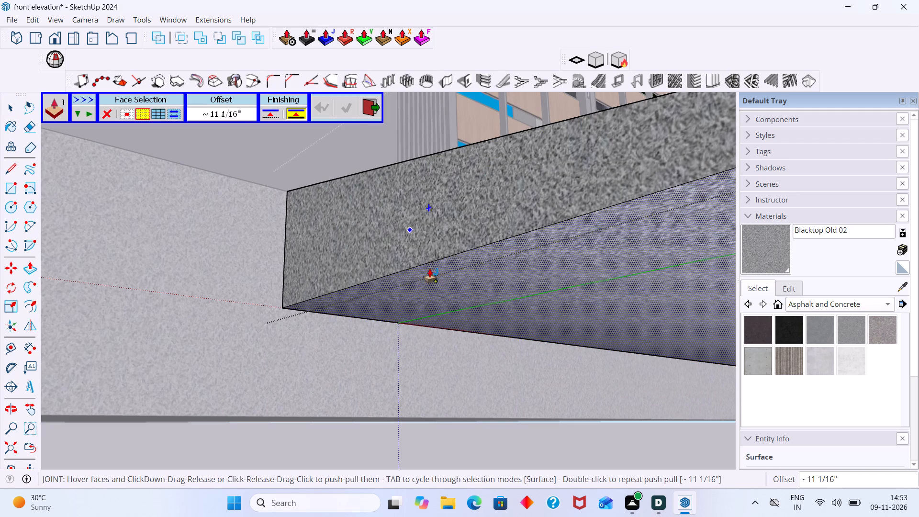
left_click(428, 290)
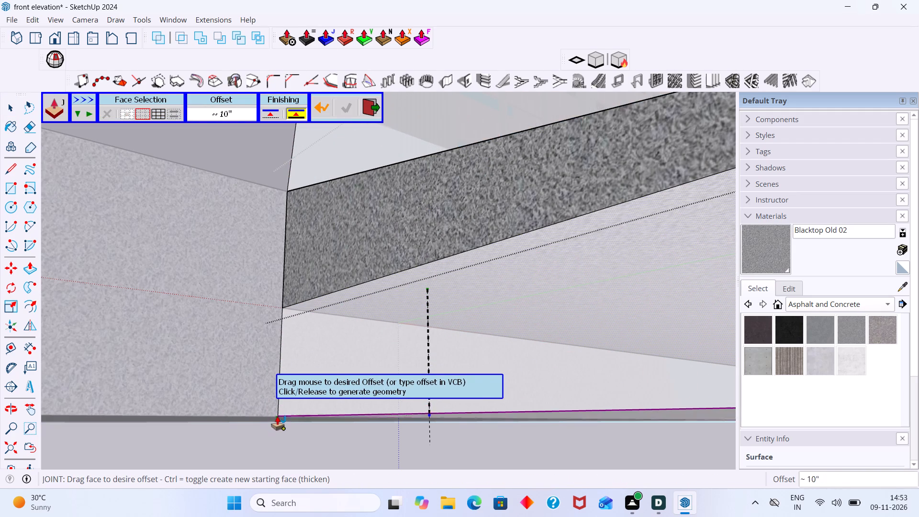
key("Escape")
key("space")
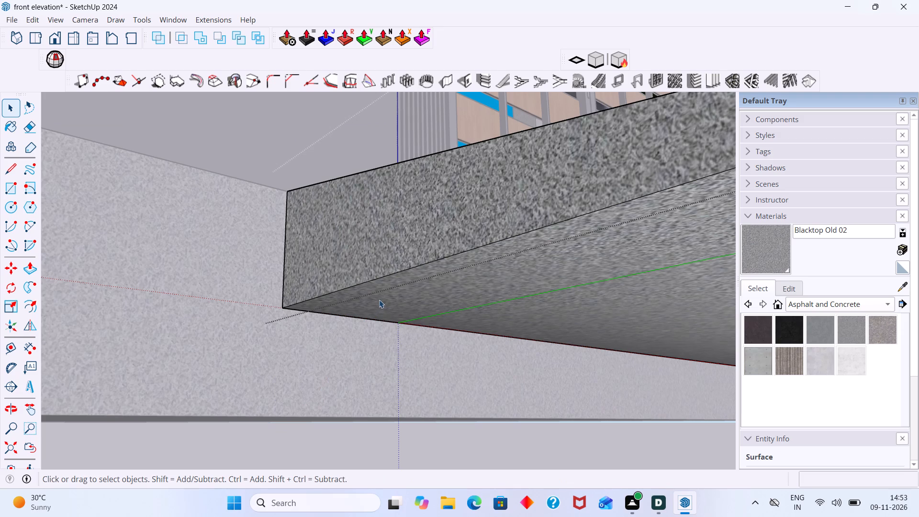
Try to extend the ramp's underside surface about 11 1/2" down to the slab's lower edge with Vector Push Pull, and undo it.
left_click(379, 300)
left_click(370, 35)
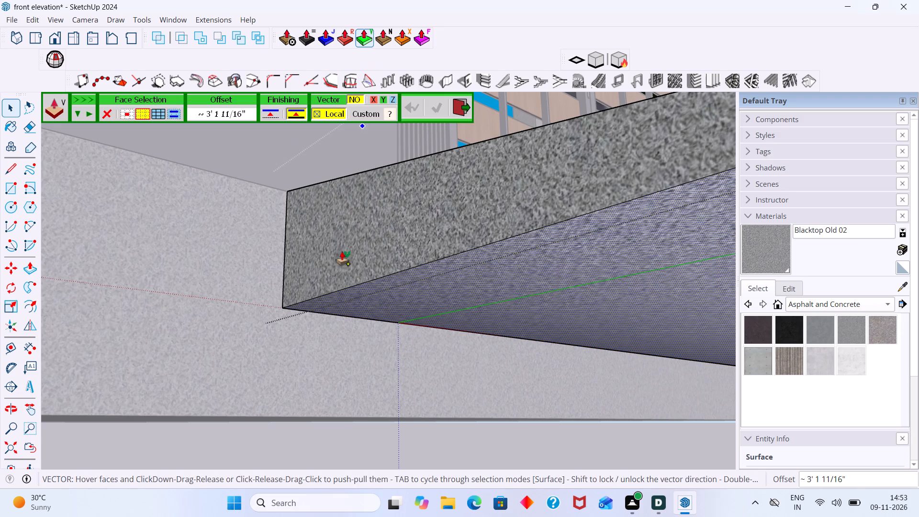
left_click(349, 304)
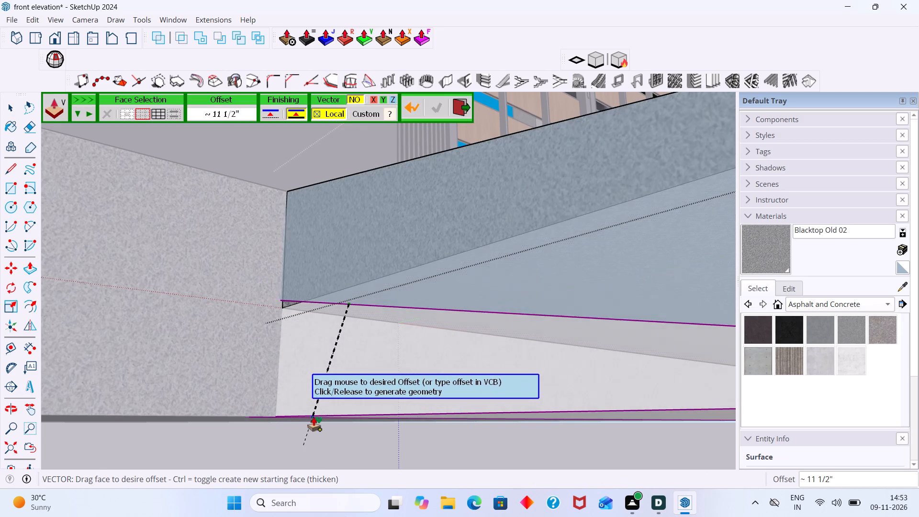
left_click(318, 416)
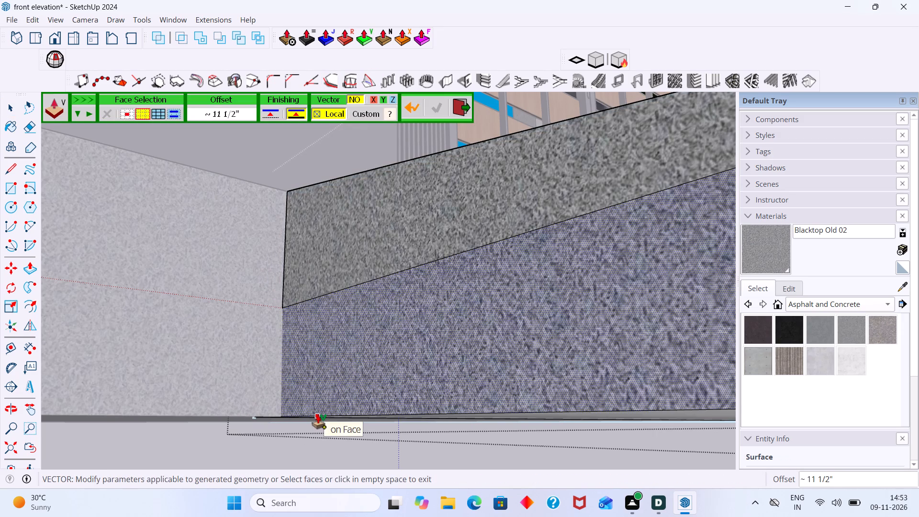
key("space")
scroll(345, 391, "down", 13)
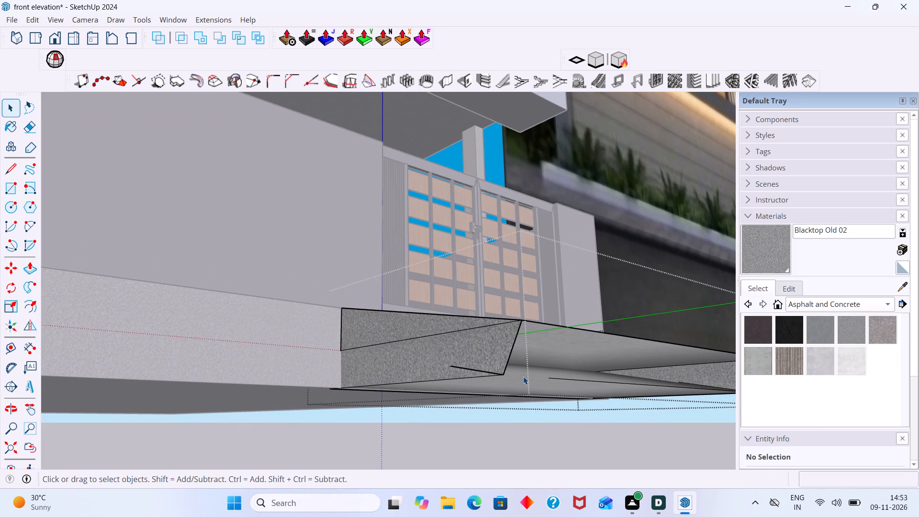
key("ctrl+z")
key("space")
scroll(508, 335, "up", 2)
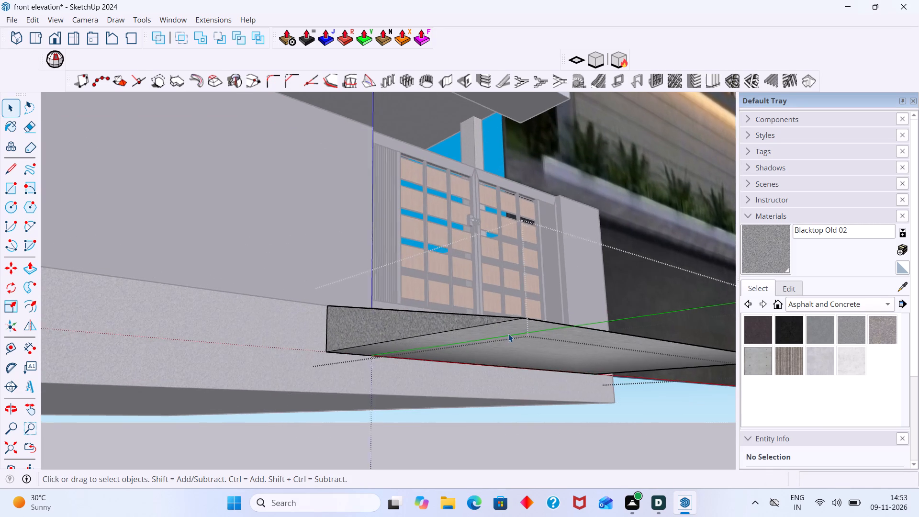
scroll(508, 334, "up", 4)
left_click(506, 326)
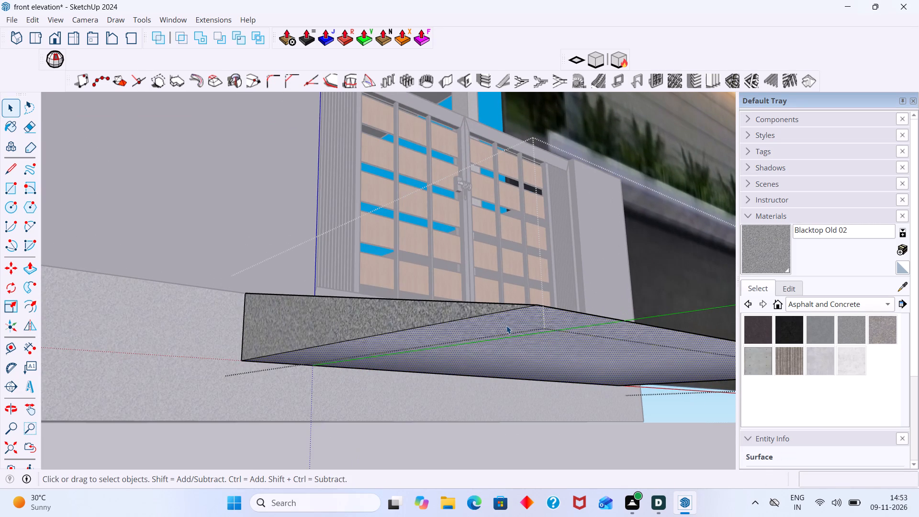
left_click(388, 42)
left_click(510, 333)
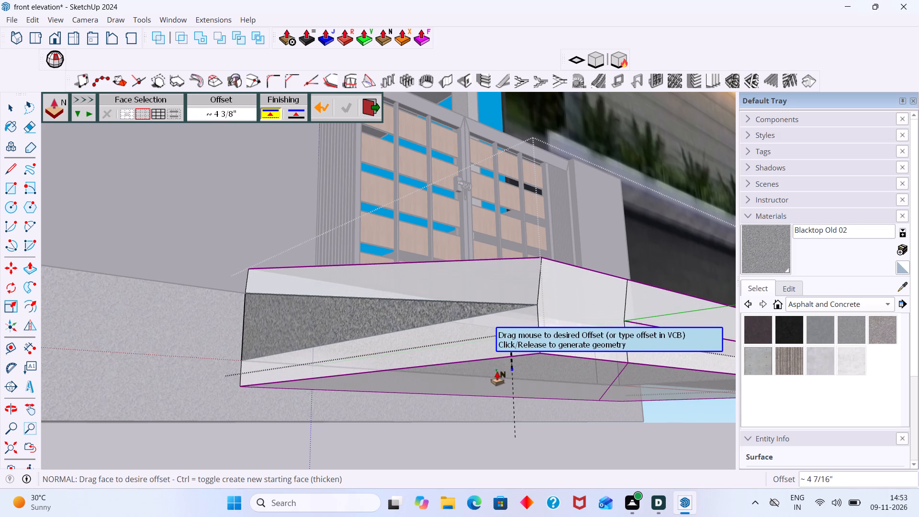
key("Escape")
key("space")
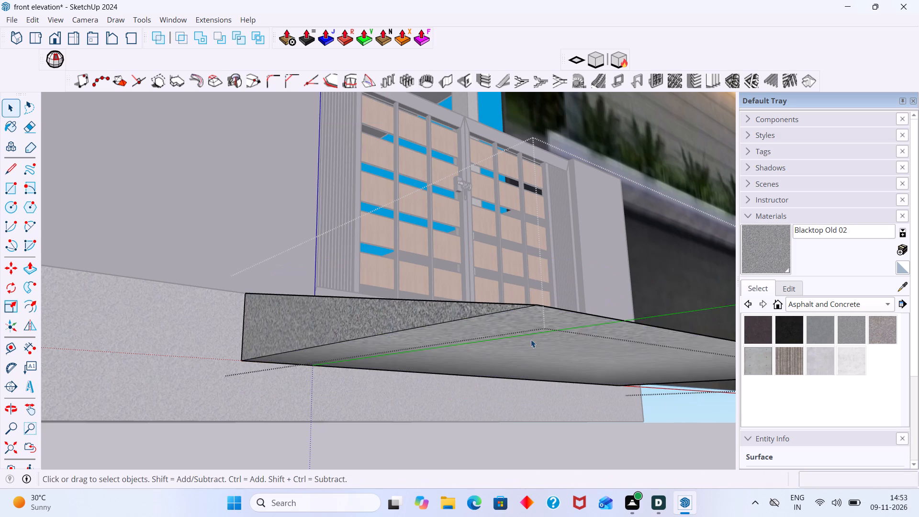
Leave the ramp group and examine the ramp's underside against the base slab from above and below.
middle_click_drag(532, 318, 459, 368)
scroll(456, 366, "down", 11)
left_click(533, 398)
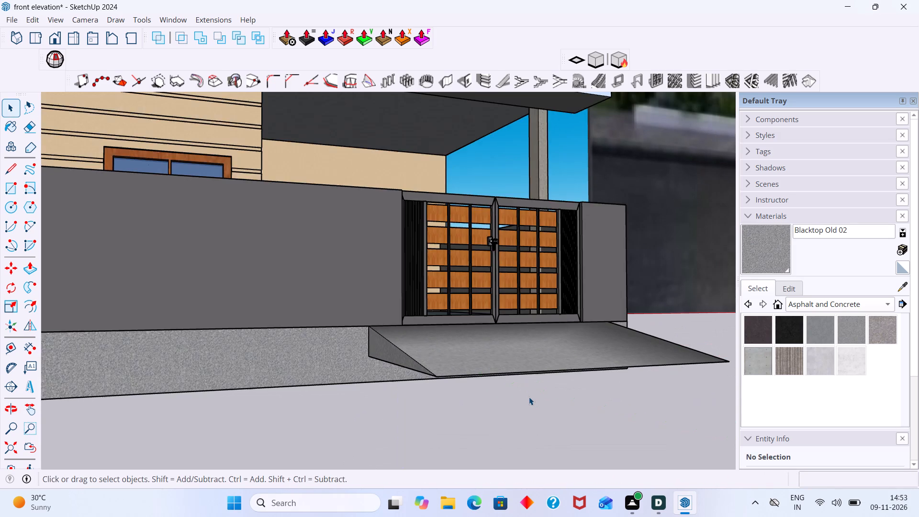
scroll(505, 392, "down", 3)
middle_click_drag(498, 393, 616, 326)
scroll(498, 393, "up", 1)
scroll(505, 304, "up", 6)
middle_click_drag(488, 312, 474, 232)
scroll(482, 234, "down", 10)
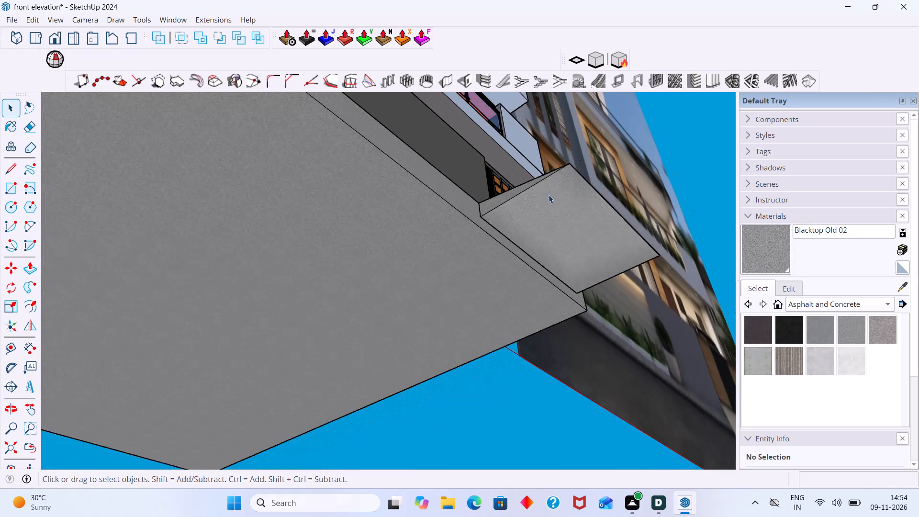
middle_click_drag(549, 195, 504, 285)
scroll(477, 352, "up", 9)
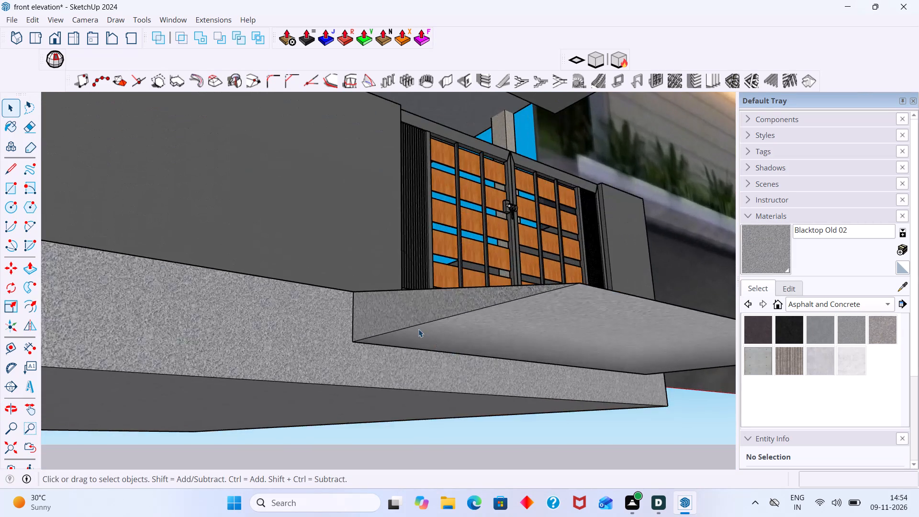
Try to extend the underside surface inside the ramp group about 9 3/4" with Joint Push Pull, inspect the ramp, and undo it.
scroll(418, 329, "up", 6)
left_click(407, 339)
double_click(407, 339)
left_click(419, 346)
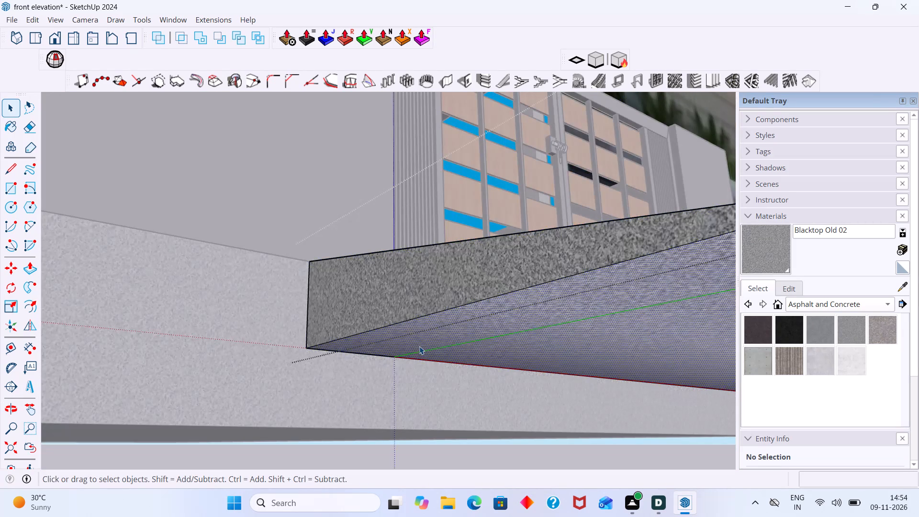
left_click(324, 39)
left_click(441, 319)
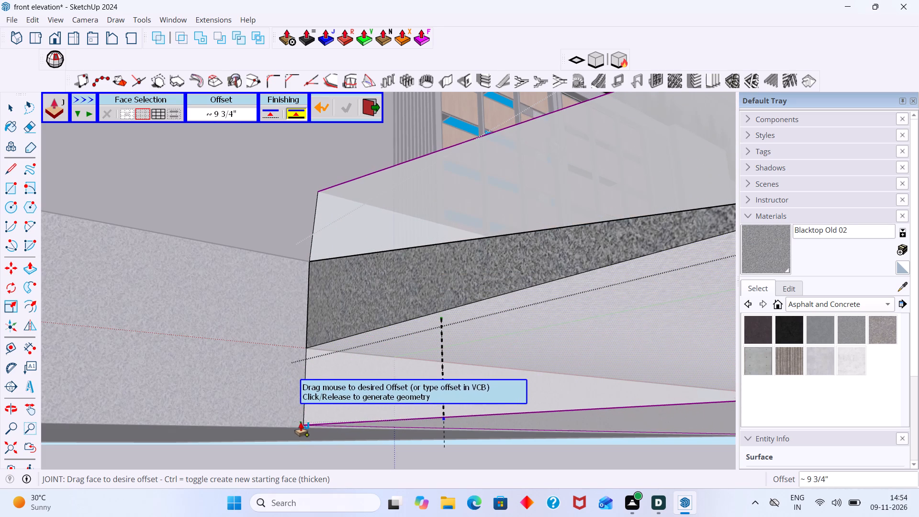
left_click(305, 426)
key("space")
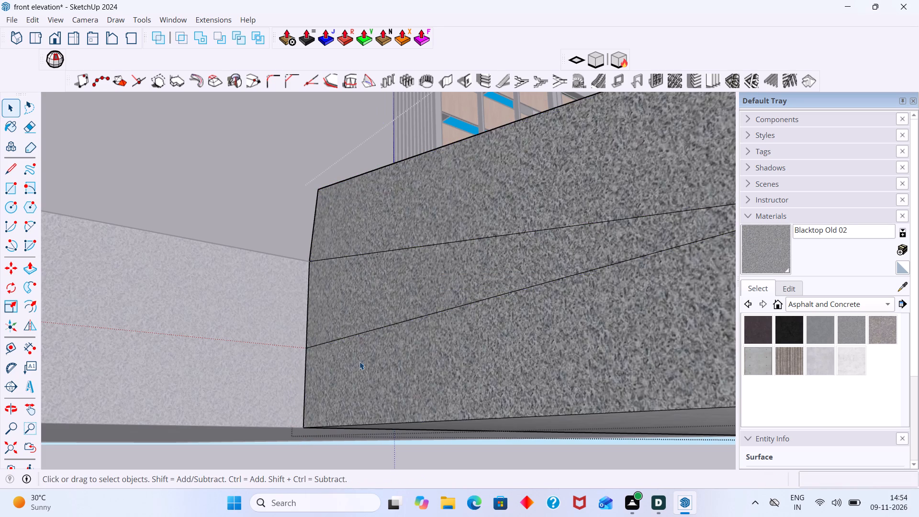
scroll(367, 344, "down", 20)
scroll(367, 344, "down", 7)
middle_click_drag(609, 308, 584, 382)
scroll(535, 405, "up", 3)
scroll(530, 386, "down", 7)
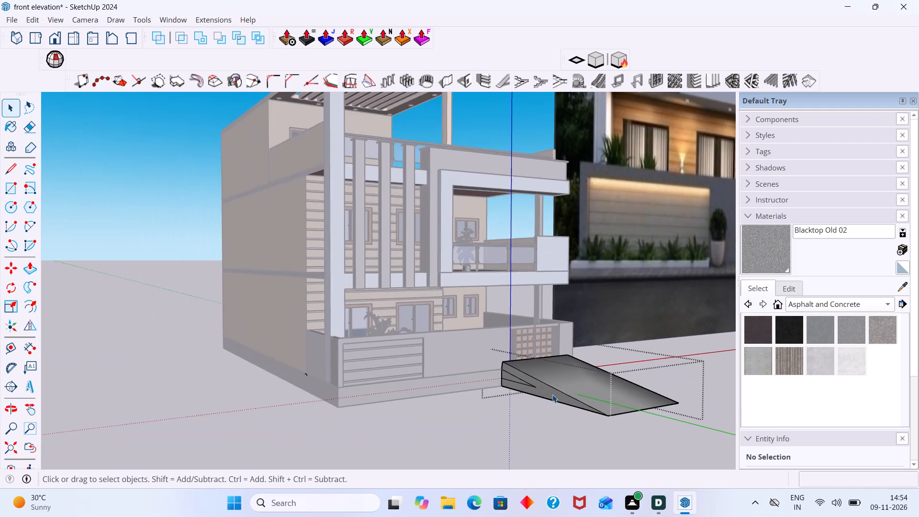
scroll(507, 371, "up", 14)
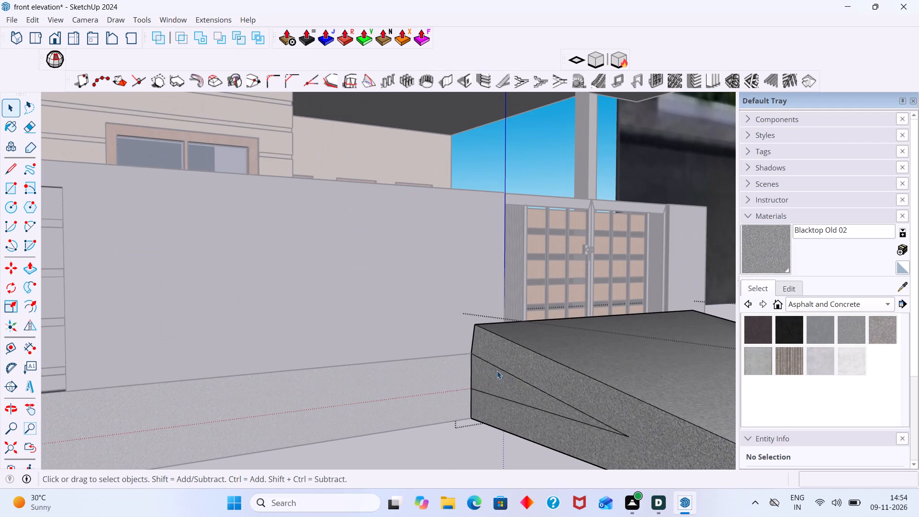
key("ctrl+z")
Leave the ramp group and examine the house front, comparing the ramp's depth with the base slab.
scroll(483, 372, "up", 5)
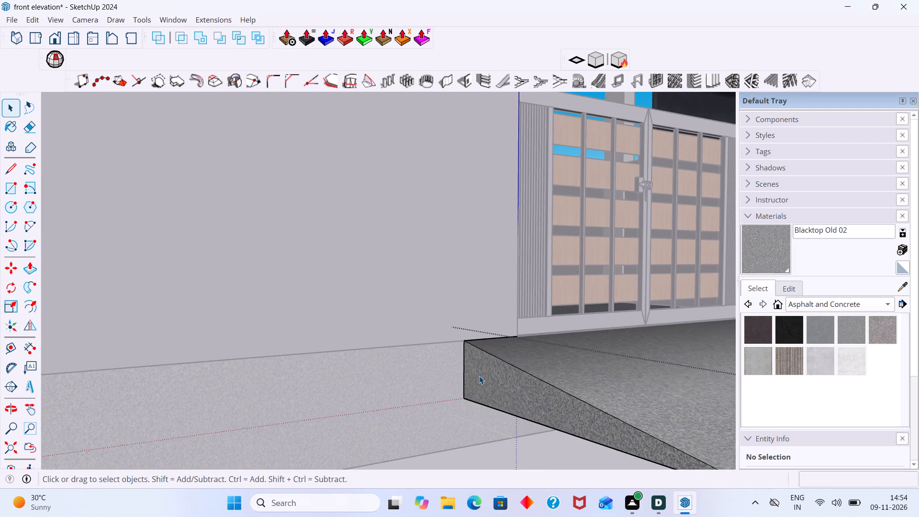
middle_click_drag(478, 380, 487, 366)
scroll(493, 369, "down", 7)
left_click(554, 427)
scroll(549, 417, "down", 3)
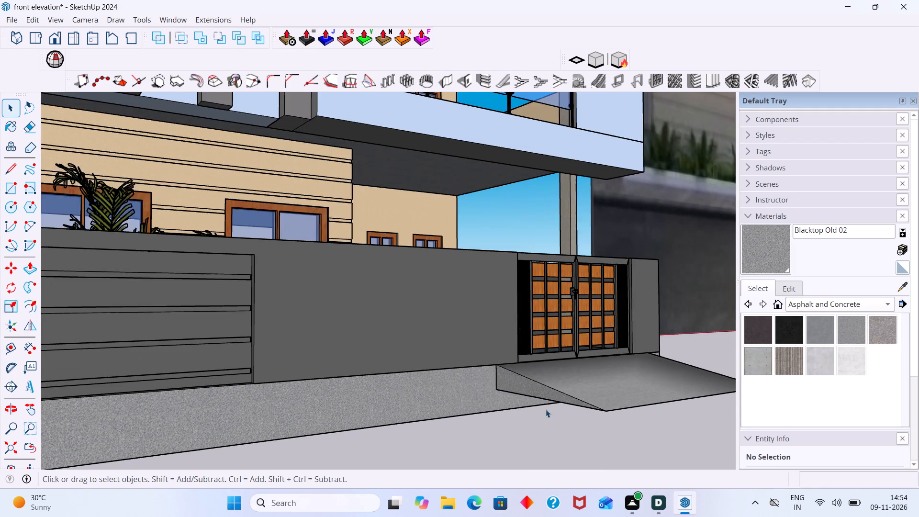
scroll(546, 409, "down", 3)
middle_click_drag(591, 414, 492, 450)
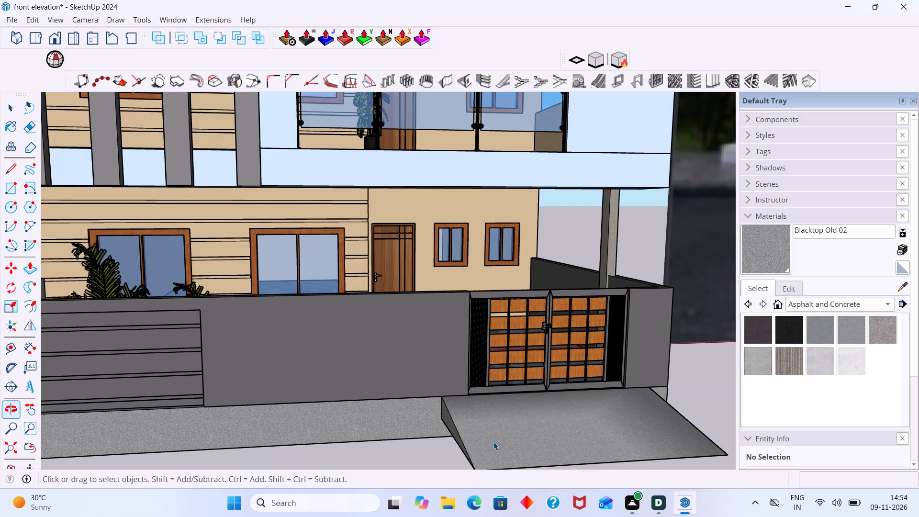
scroll(493, 442, "down", 2)
middle_click_drag(493, 442, 569, 310)
middle_click_drag(539, 322, 565, 338)
scroll(627, 328, "down", 1)
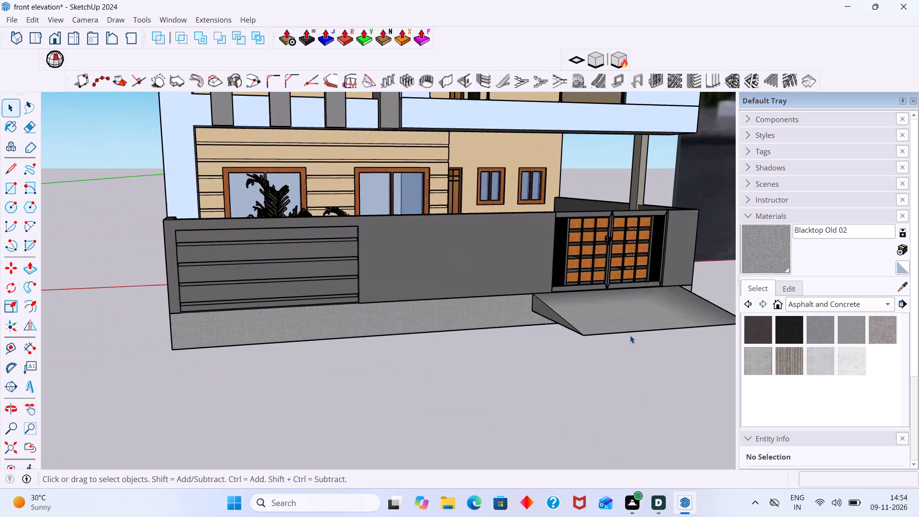
scroll(630, 335, "down", 1)
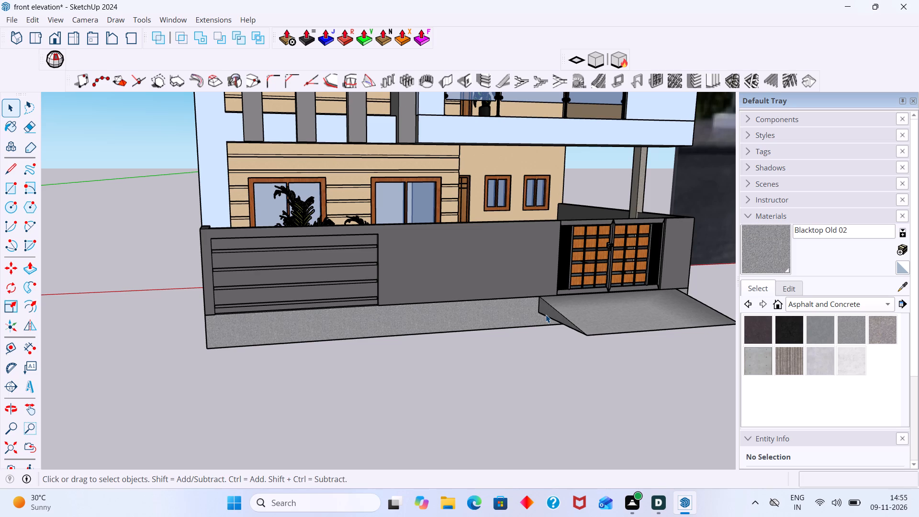
Open the entrance ramp group for editing and select its underside surface.
middle_click_drag(567, 326, 574, 94)
scroll(557, 304, "down", 9)
middle_click_drag(558, 338, 589, 202)
scroll(589, 187, "up", 8)
middle_click(589, 187)
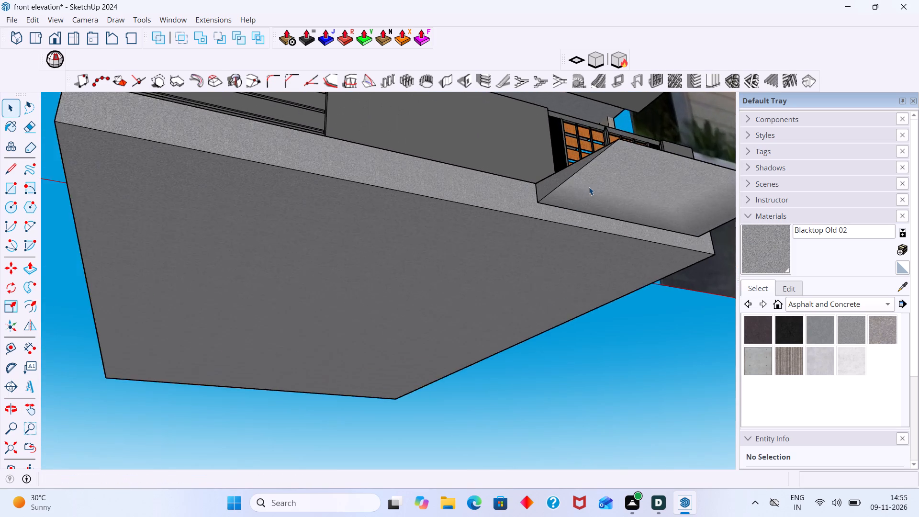
scroll(589, 187, "up", 5)
left_click(574, 188)
scroll(573, 189, "up", 4)
double_click(569, 192)
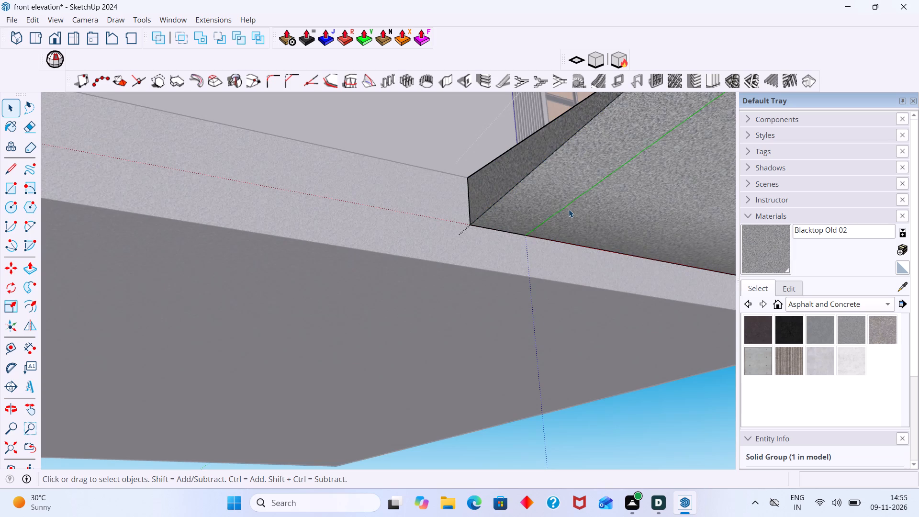
left_click(569, 209)
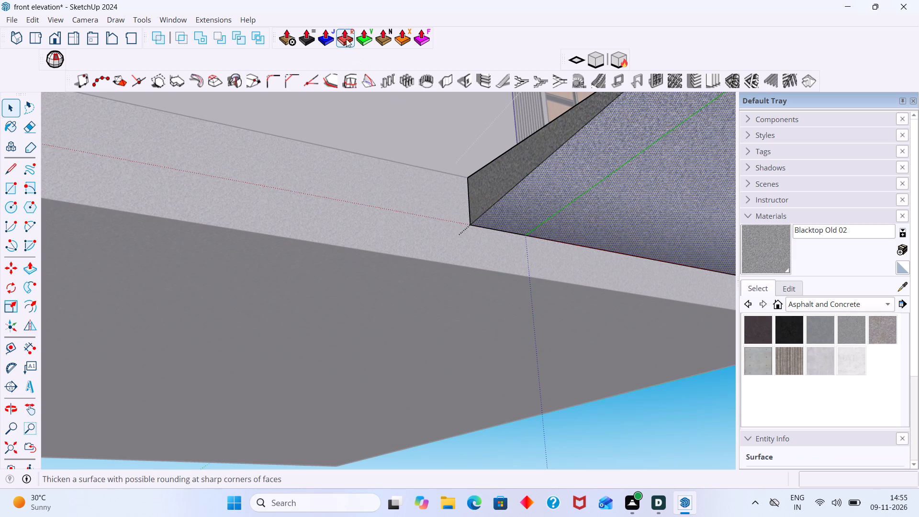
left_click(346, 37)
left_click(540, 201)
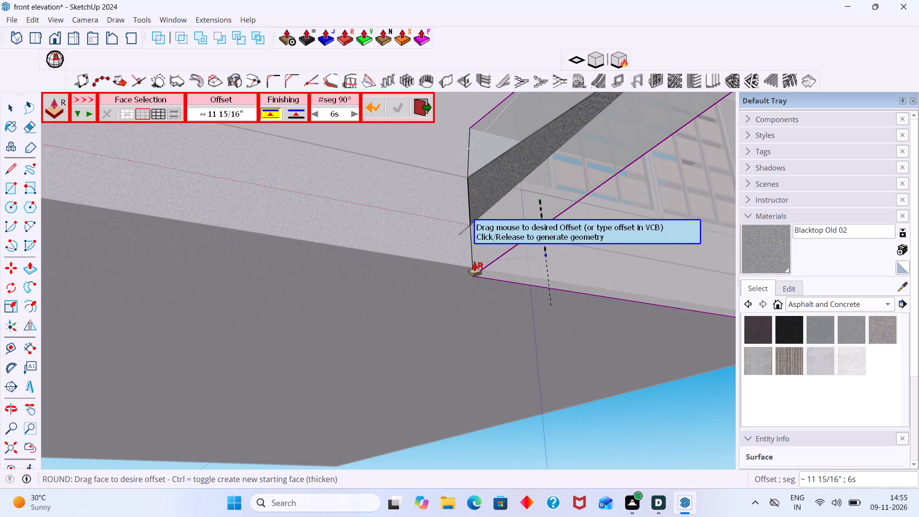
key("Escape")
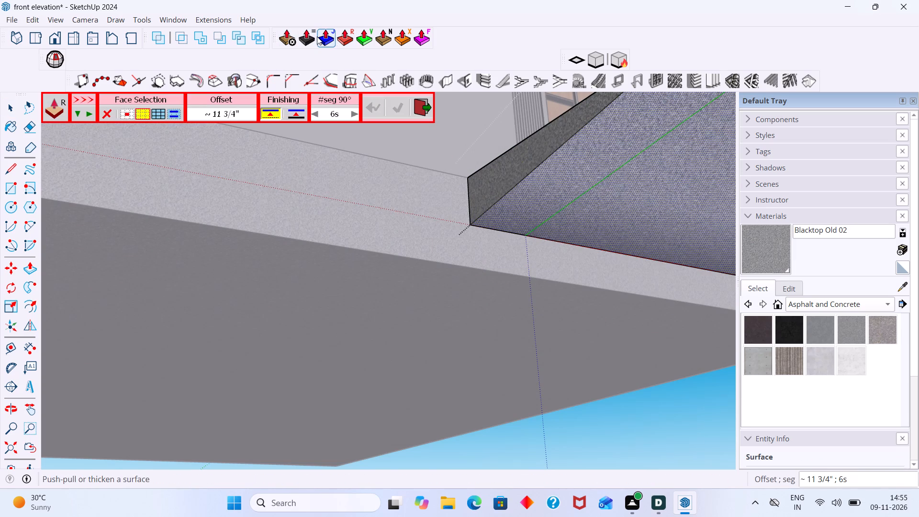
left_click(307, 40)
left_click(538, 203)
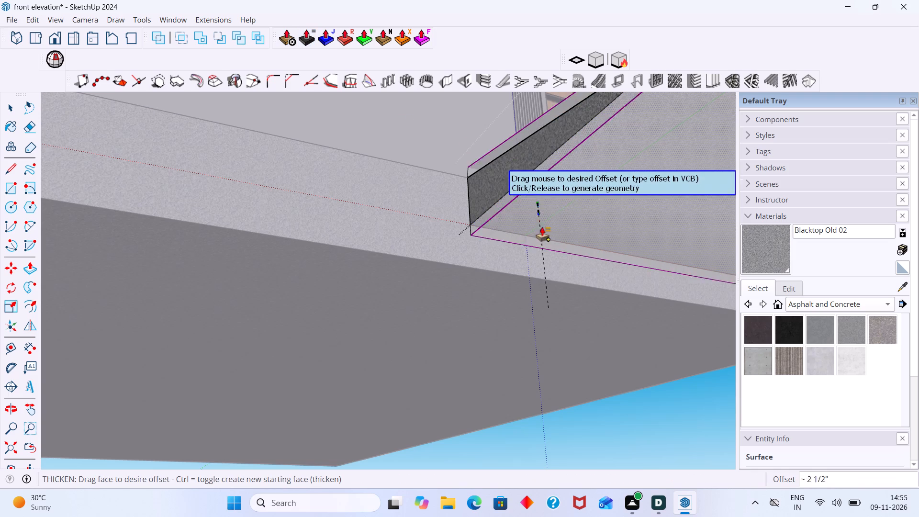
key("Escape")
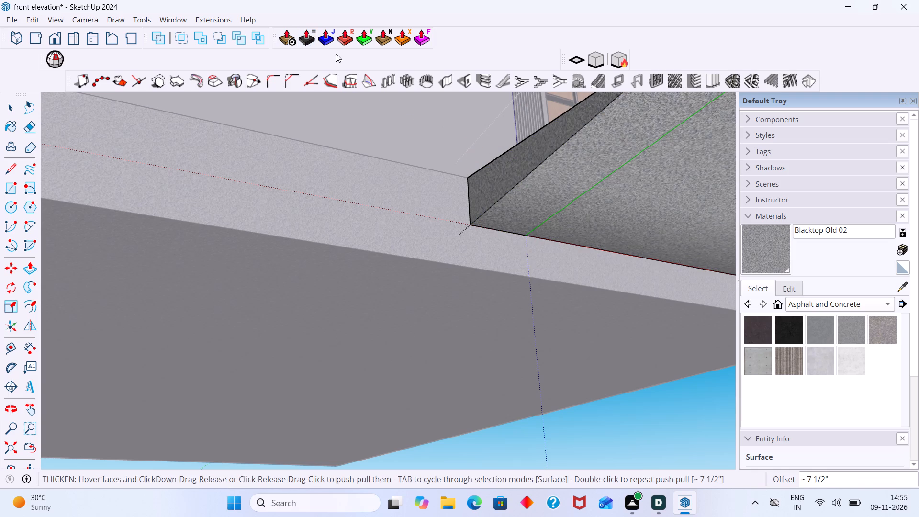
Extend the ramp's underside surface about 10 1/4" down to the base slab's lower edge with Joint Push Pull.
left_click(330, 38)
left_click(488, 218)
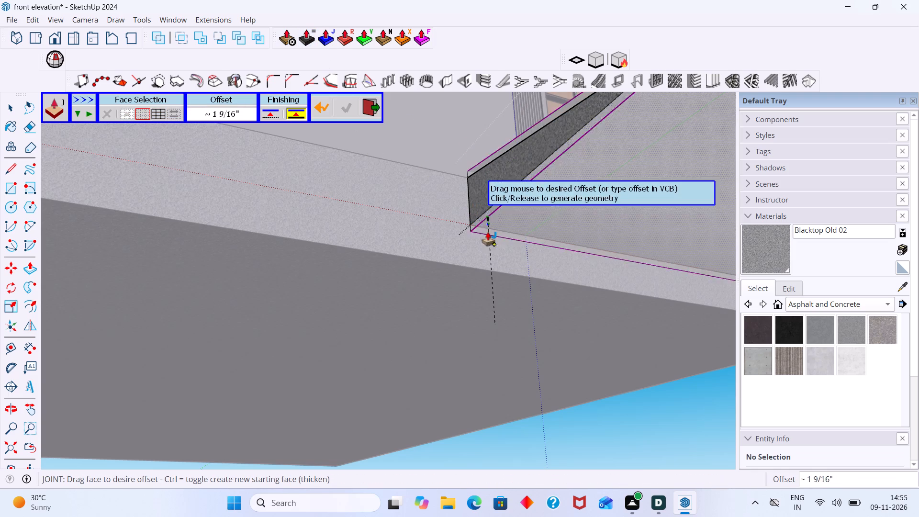
left_click(474, 264)
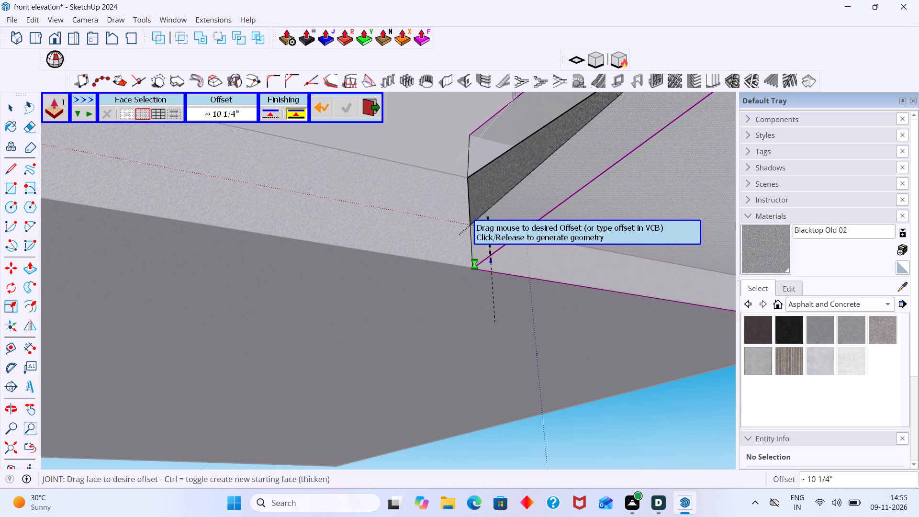
Finish the ramp's underside extrusion and examine the ramp's side and top where they meet the base slab and gate.
key("space")
scroll(511, 259, "down", 11)
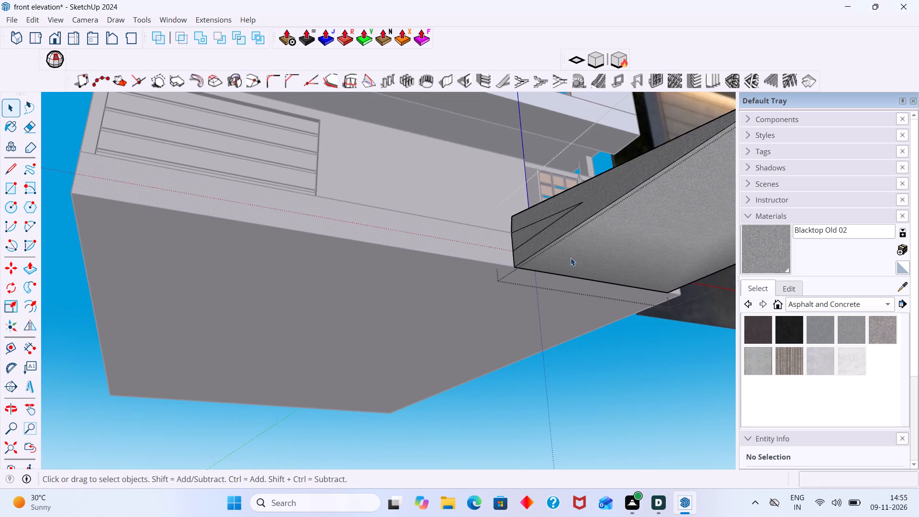
middle_click_drag(655, 217, 608, 238)
scroll(605, 233, "down", 6)
middle_click_drag(628, 234, 662, 257)
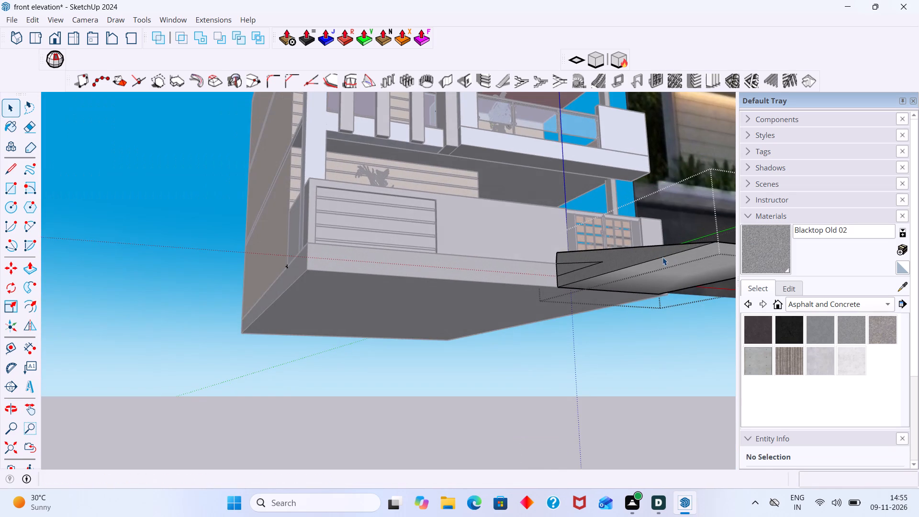
middle_click_drag(669, 249, 526, 208, "shift")
middle_click_drag(515, 233, 540, 333)
scroll(517, 339, "up", 2)
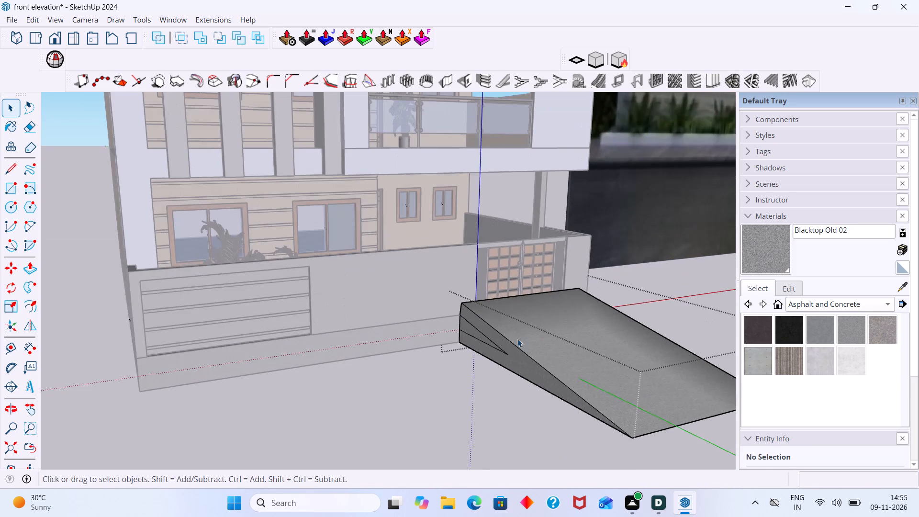
middle_click_drag(517, 339, 502, 273)
scroll(487, 262, "up", 7)
middle_click_drag(492, 256, 493, 275)
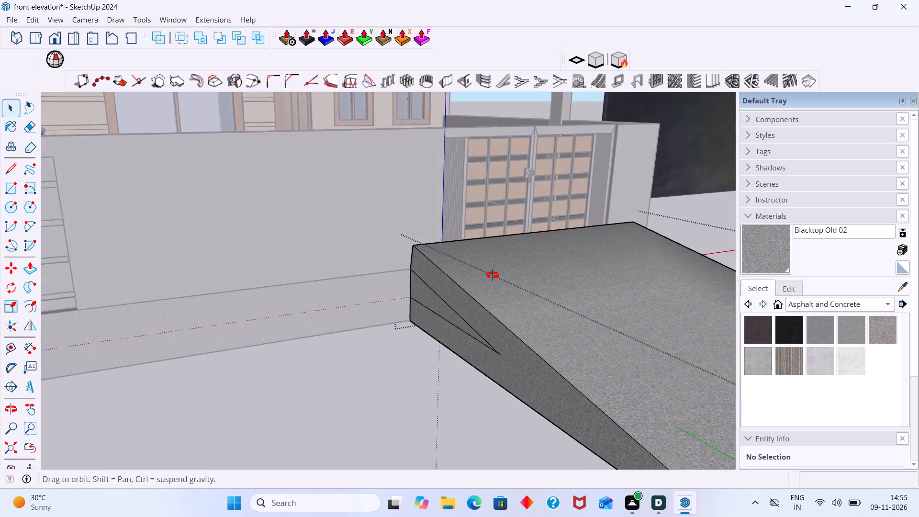
middle_click_drag(493, 275, 493, 276)
scroll(493, 276, "up", 9)
scroll(477, 230, "up", 2)
scroll(460, 237, "down", 12)
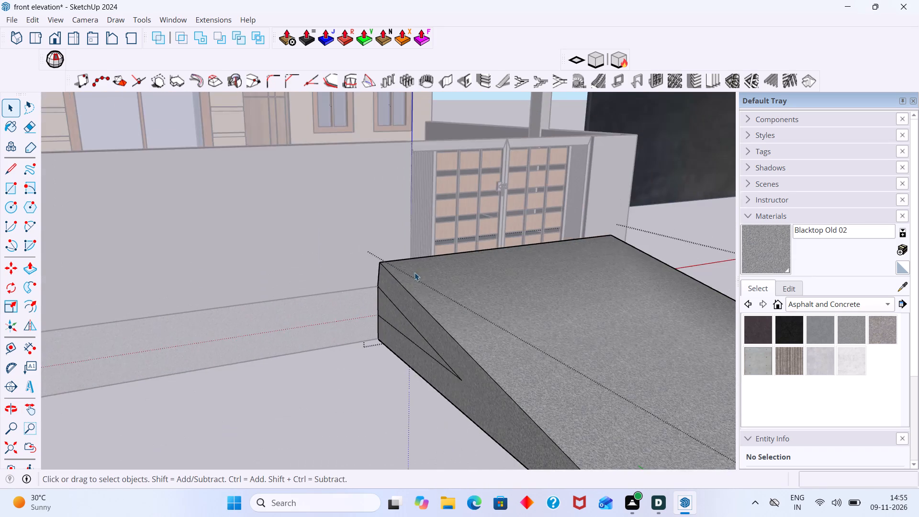
scroll(415, 272, "up", 3)
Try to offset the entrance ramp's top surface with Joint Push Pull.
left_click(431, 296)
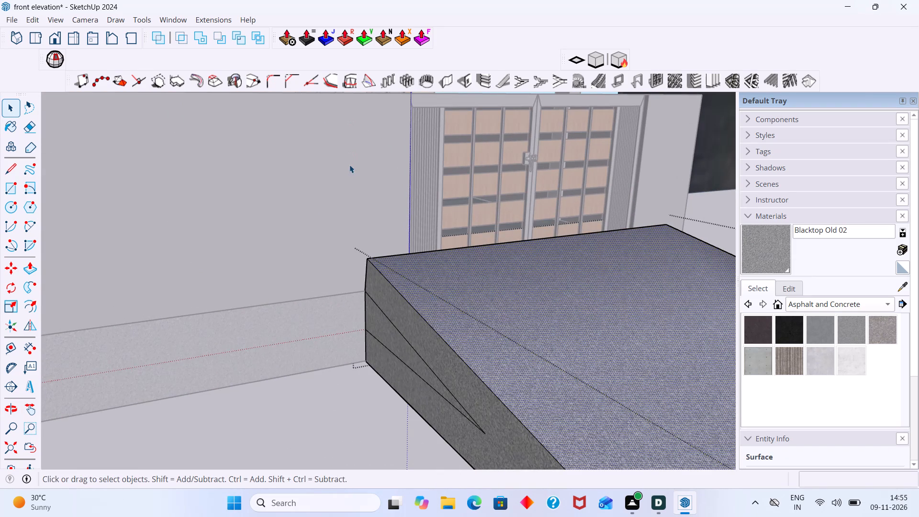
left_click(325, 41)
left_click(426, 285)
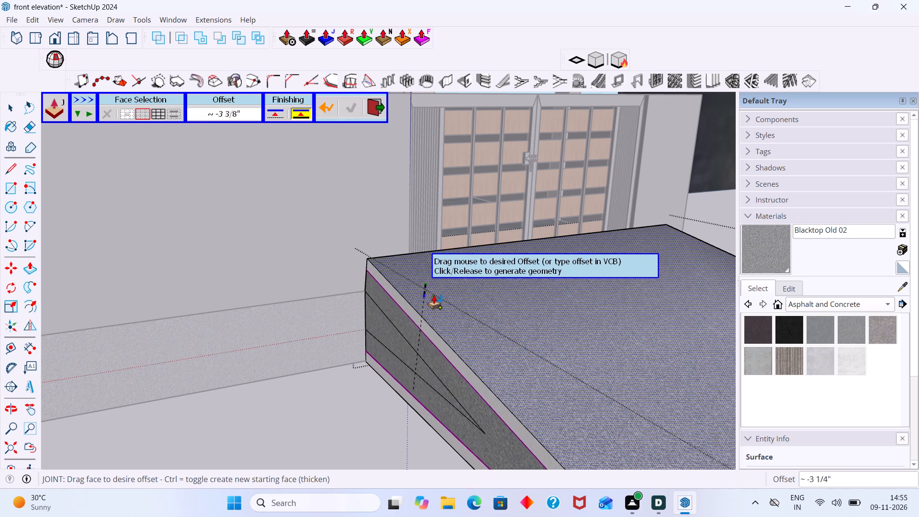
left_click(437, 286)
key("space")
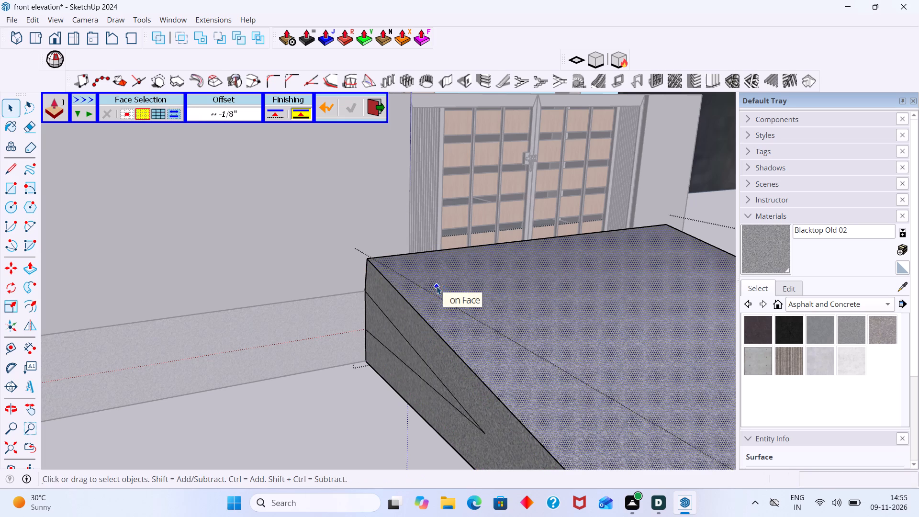
Leave the ramp group and examine the ramp's side face and lower end against the house base.
scroll(491, 281, "down", 11)
left_click(684, 214)
scroll(563, 261, "up", 3)
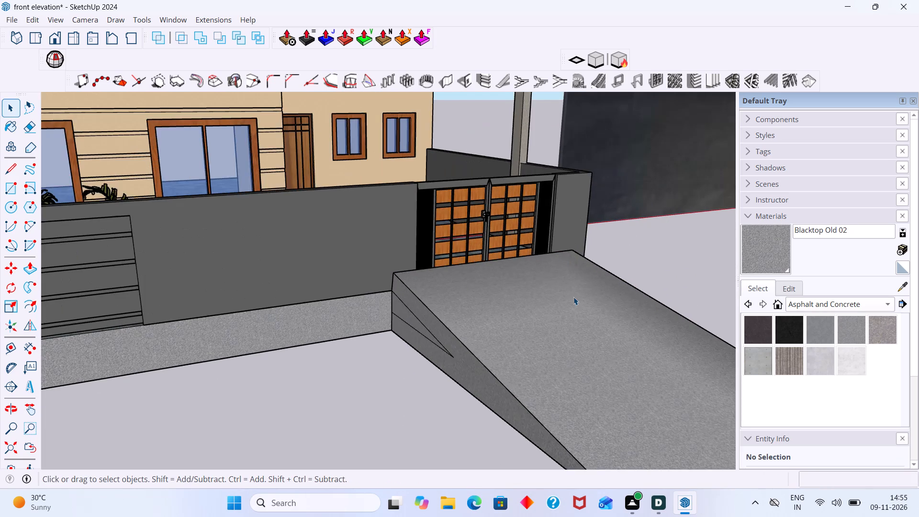
scroll(573, 298, "down", 7)
scroll(629, 406, "up", 10)
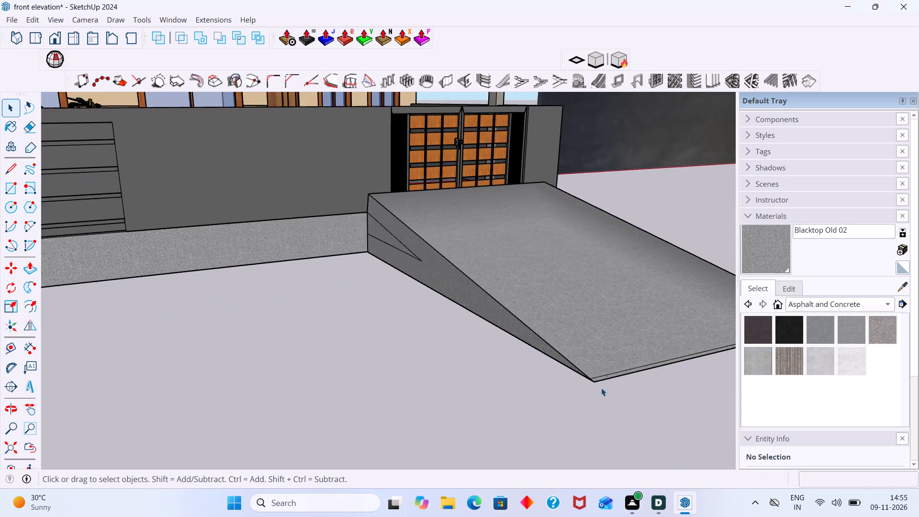
scroll(601, 388, "up", 19)
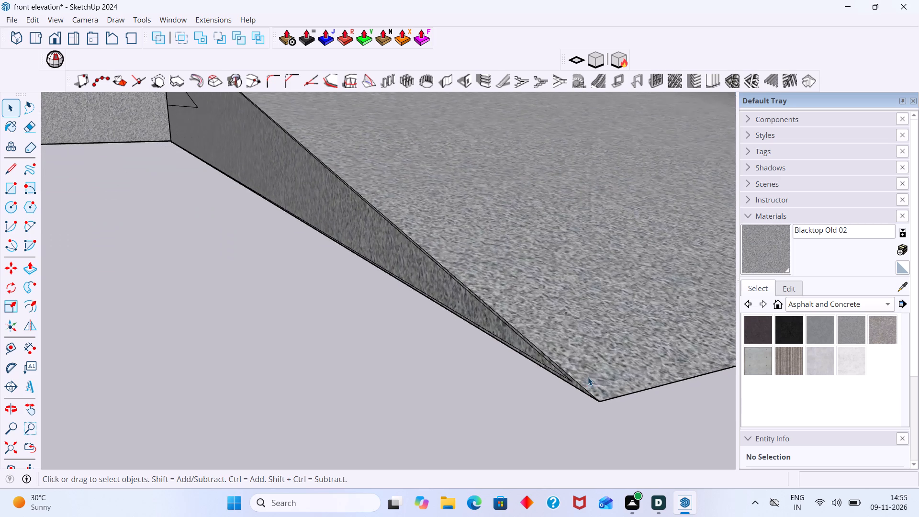
scroll(588, 377, "up", 3)
scroll(588, 377, "down", 20)
scroll(588, 377, "down", 17)
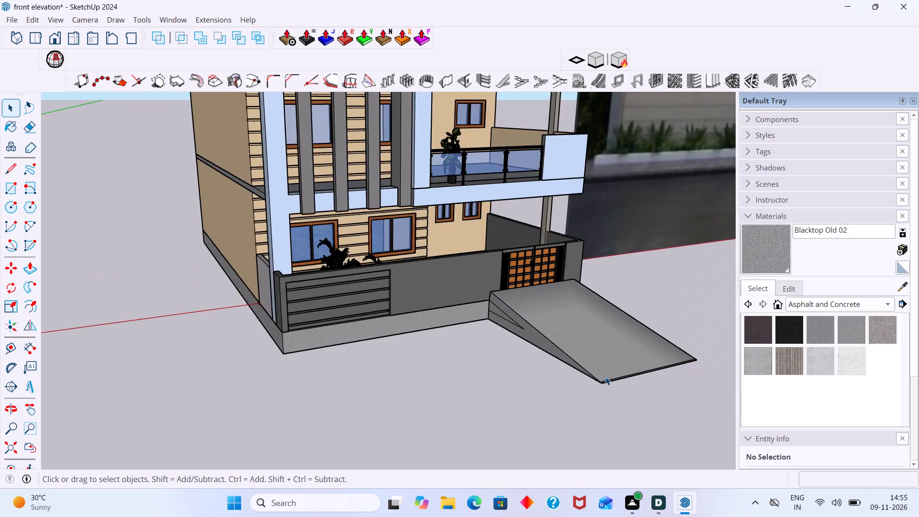
scroll(605, 377, "down", 7)
middle_click_drag(608, 381, 645, 381)
scroll(613, 356, "up", 3)
Delete the entrance ramp group in front of the gate.
left_click(608, 350)
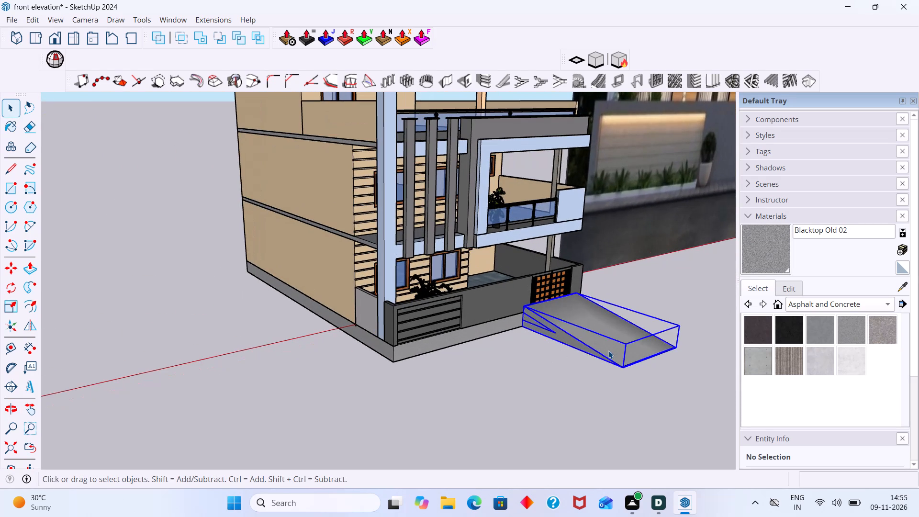
key("Delete")
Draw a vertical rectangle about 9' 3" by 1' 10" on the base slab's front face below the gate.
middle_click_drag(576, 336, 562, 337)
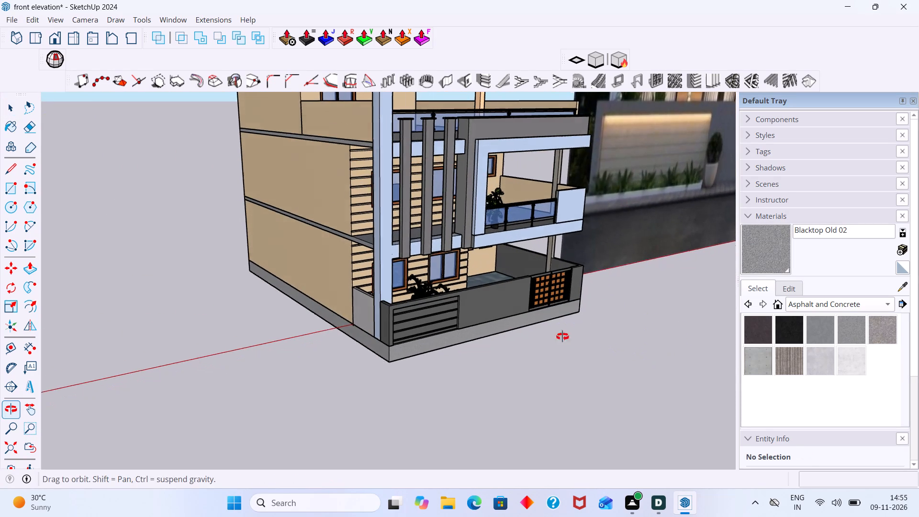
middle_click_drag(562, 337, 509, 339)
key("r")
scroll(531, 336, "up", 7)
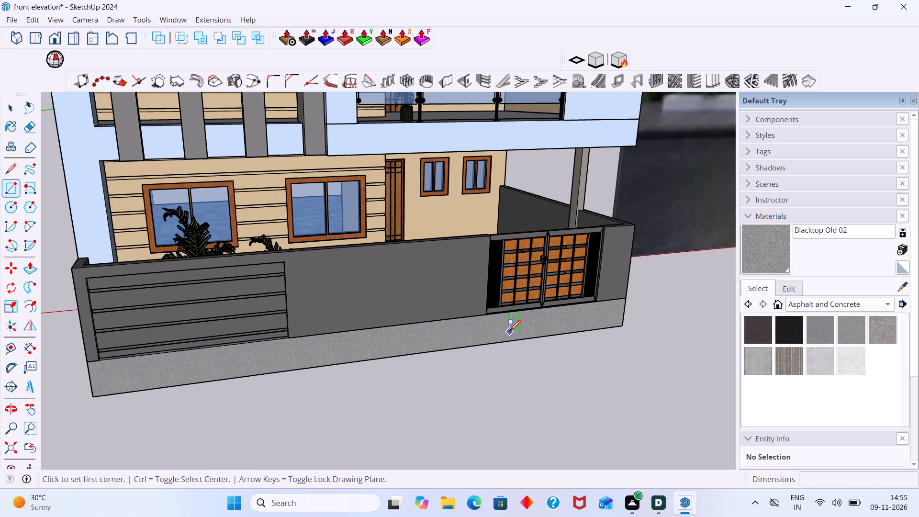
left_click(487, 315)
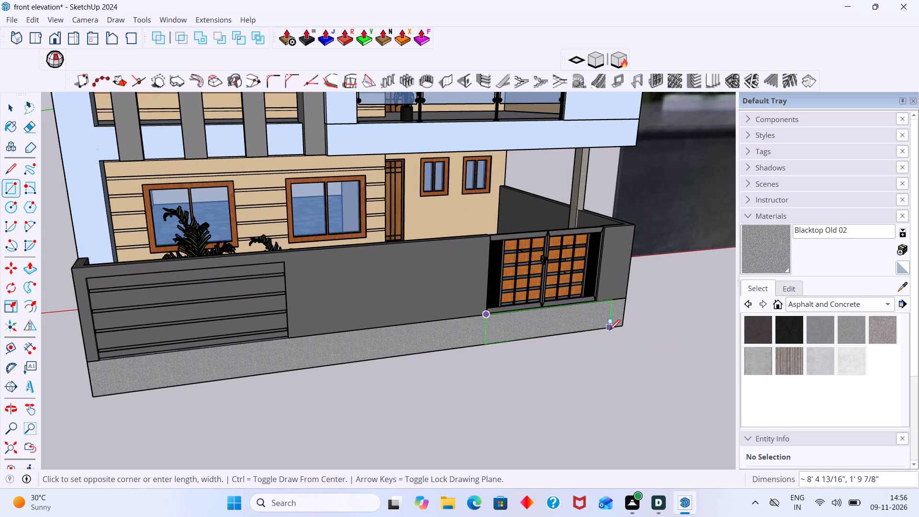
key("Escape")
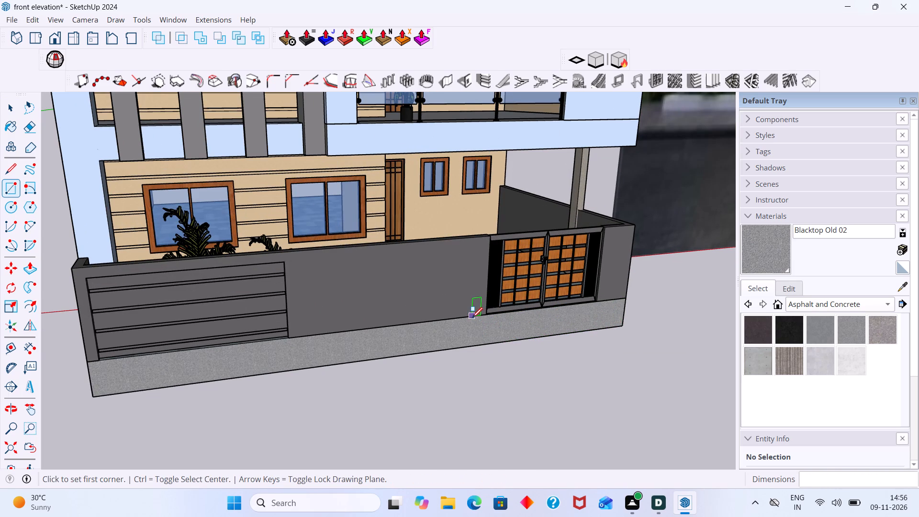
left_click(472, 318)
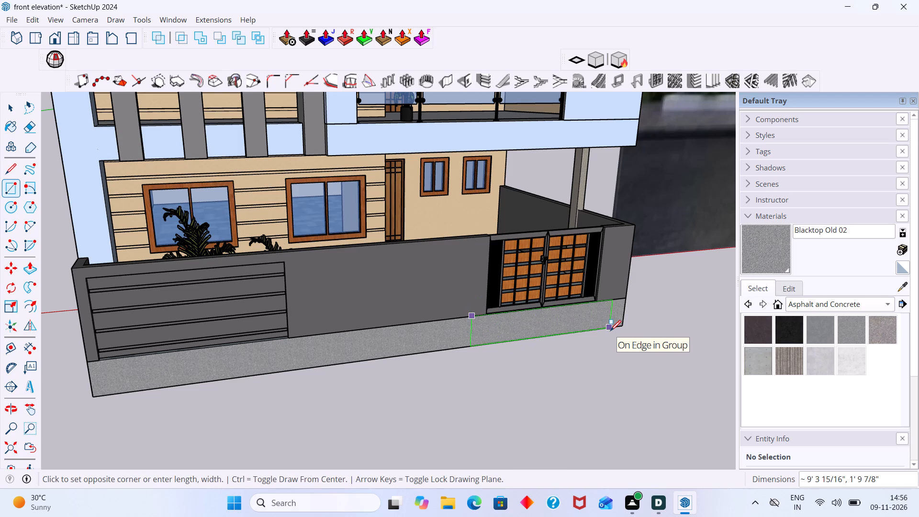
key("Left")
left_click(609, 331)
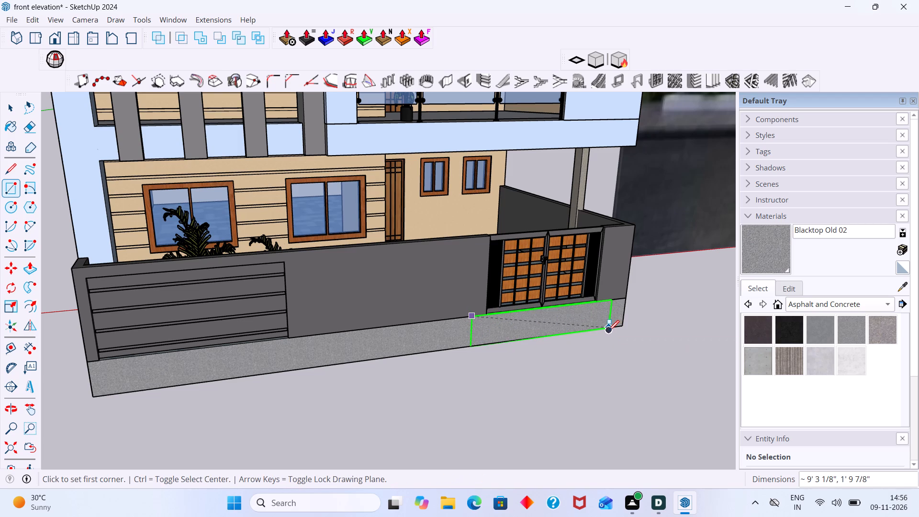
Select the new rectangle's face below the gate and bring up the s4u-Stair extension's tools.
key("space")
left_click(583, 327)
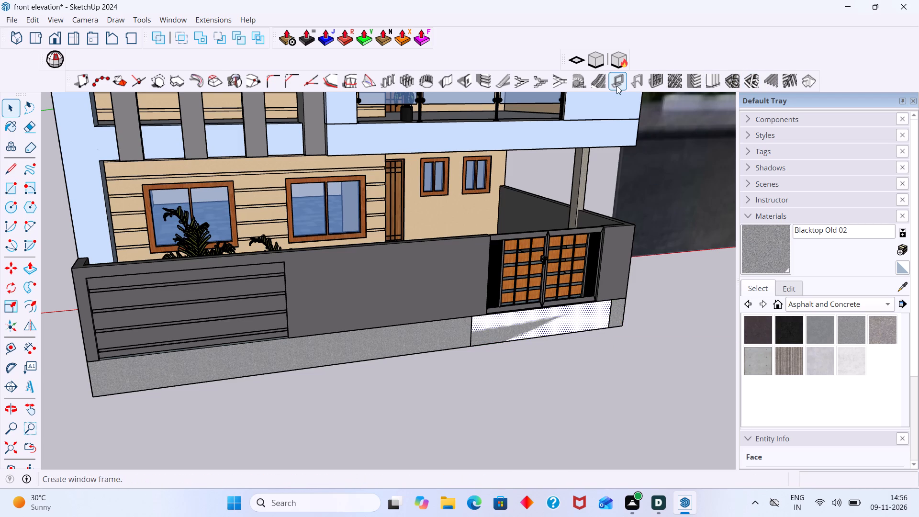
right_click(713, 62)
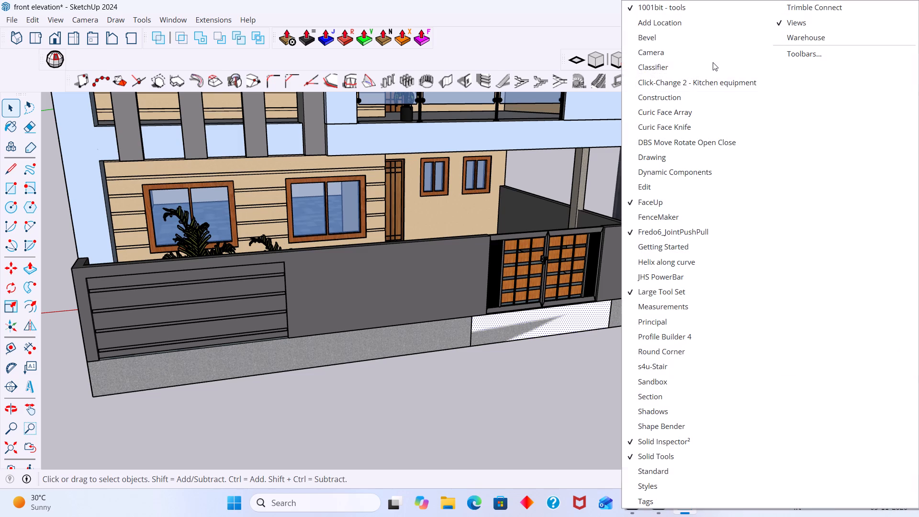
left_click(664, 361)
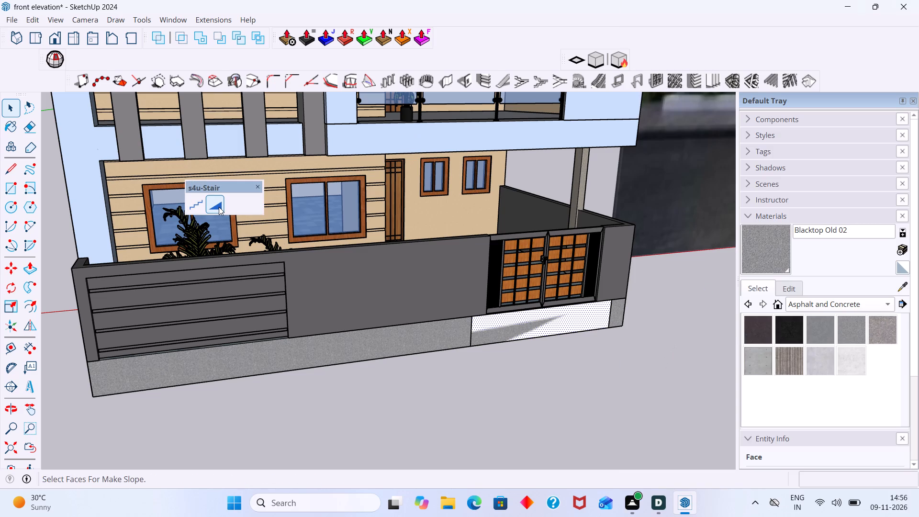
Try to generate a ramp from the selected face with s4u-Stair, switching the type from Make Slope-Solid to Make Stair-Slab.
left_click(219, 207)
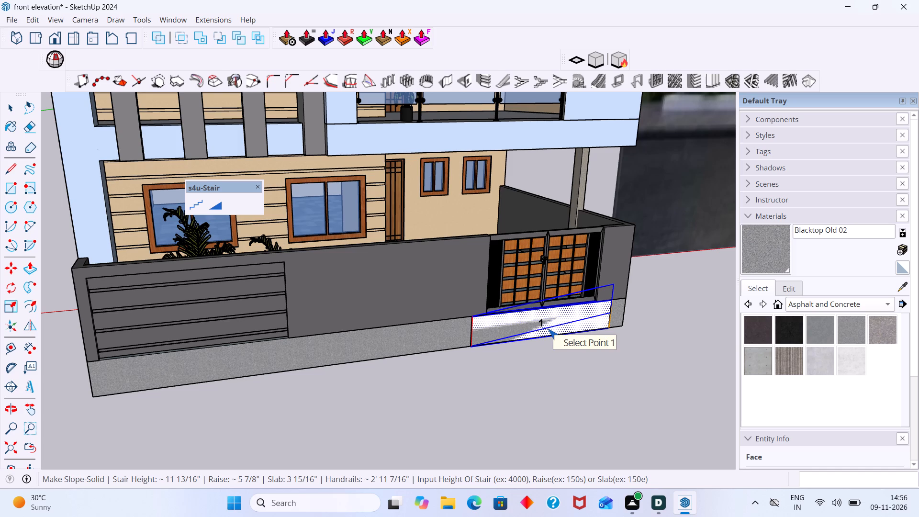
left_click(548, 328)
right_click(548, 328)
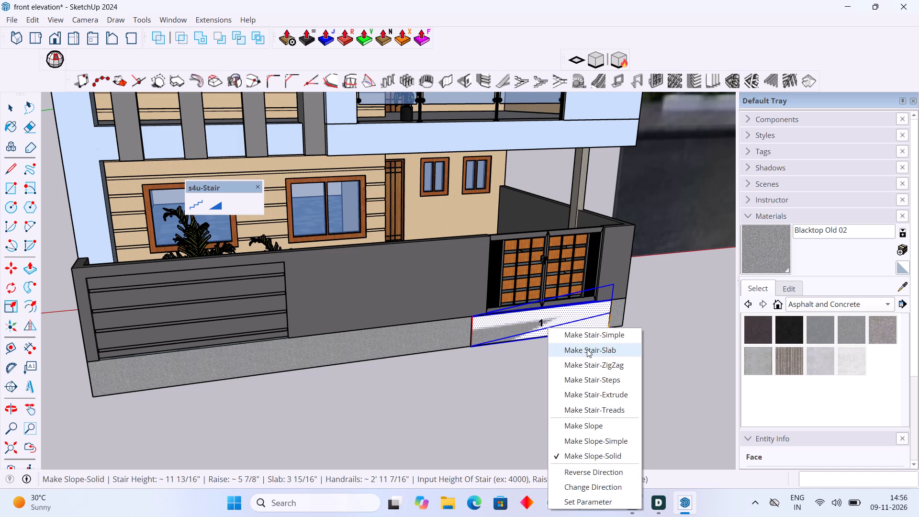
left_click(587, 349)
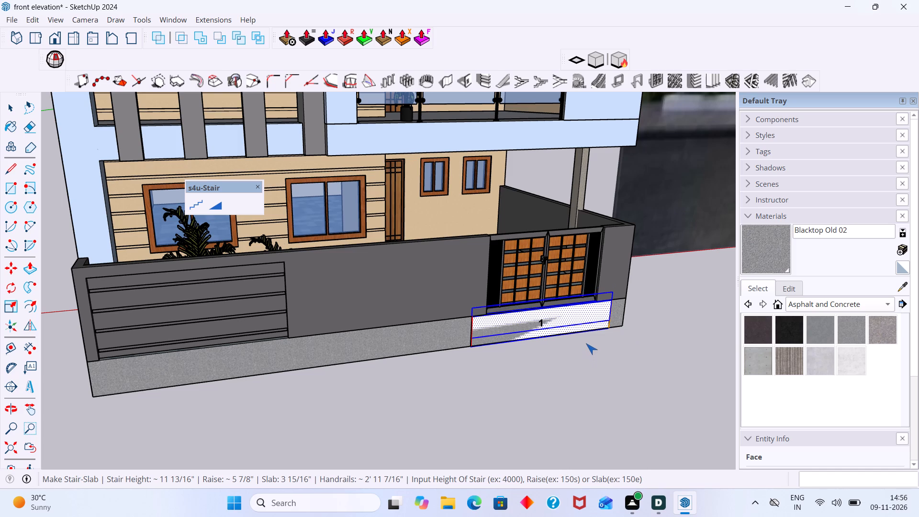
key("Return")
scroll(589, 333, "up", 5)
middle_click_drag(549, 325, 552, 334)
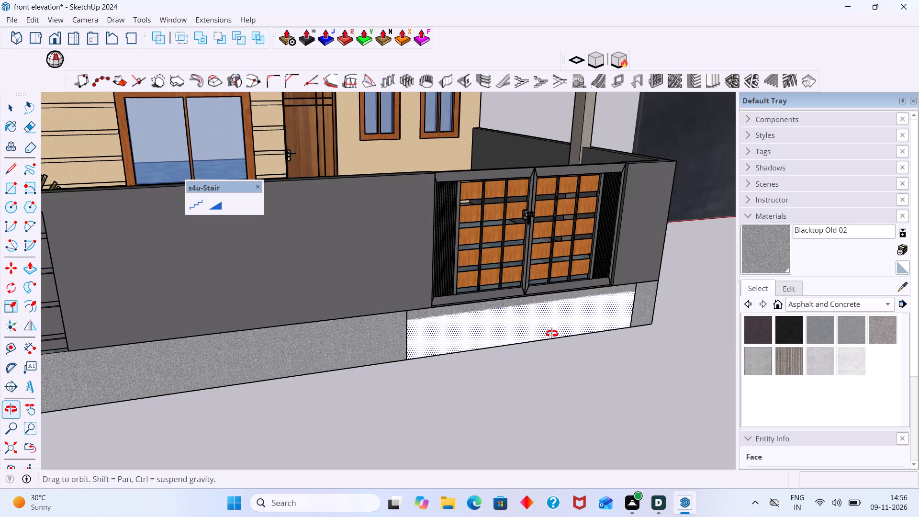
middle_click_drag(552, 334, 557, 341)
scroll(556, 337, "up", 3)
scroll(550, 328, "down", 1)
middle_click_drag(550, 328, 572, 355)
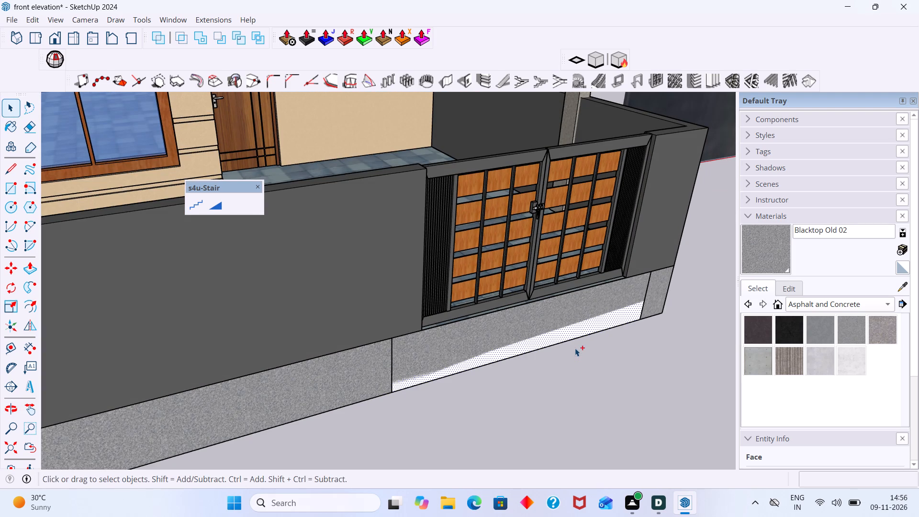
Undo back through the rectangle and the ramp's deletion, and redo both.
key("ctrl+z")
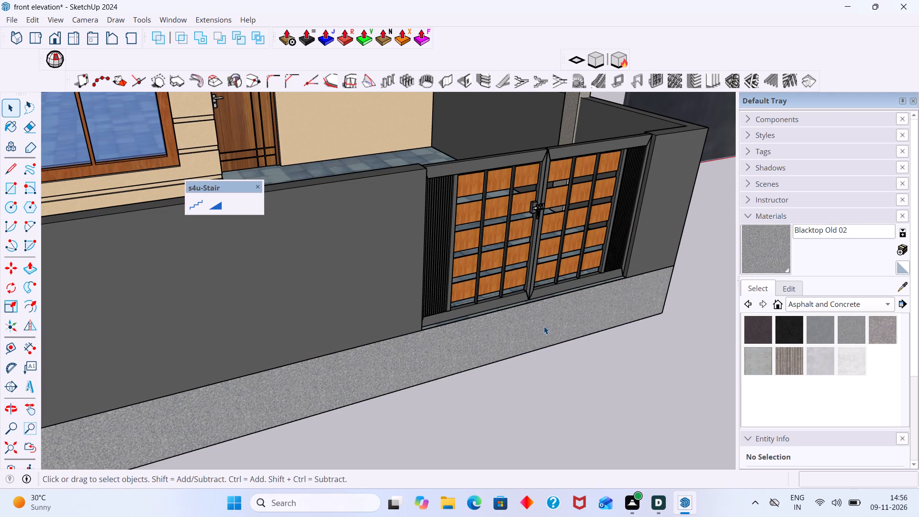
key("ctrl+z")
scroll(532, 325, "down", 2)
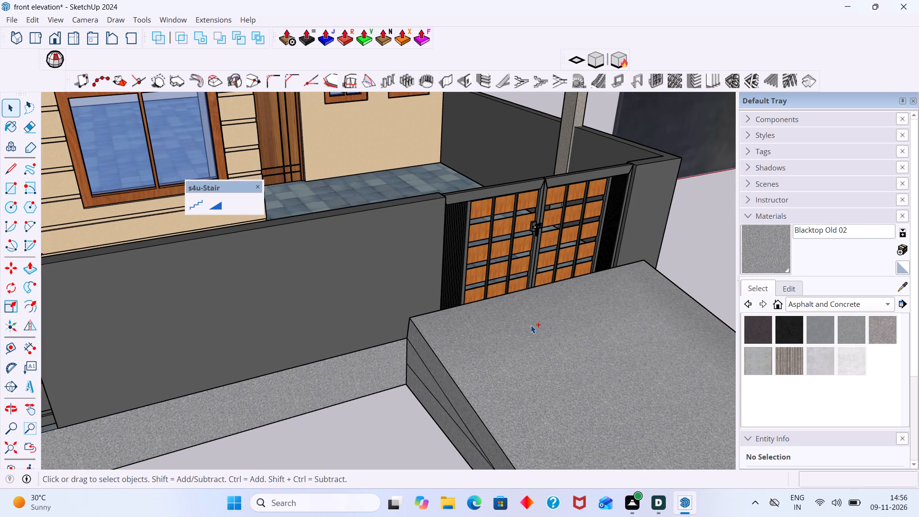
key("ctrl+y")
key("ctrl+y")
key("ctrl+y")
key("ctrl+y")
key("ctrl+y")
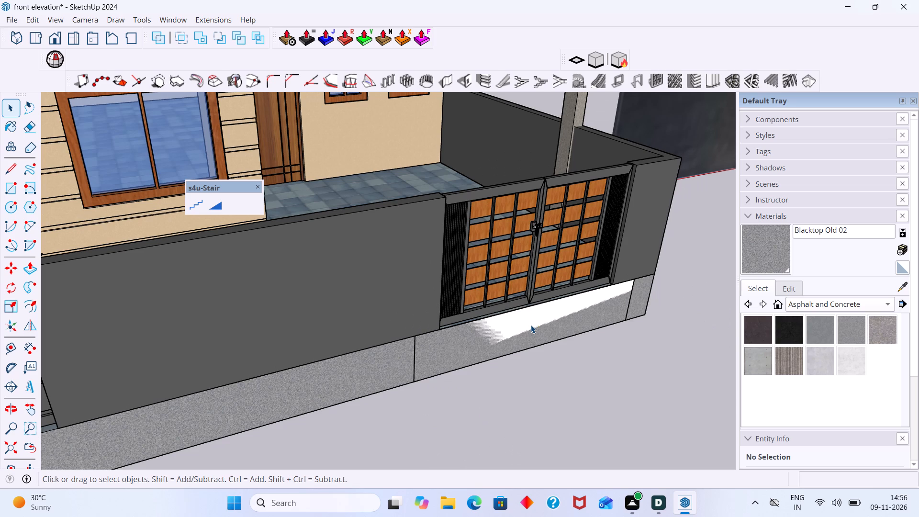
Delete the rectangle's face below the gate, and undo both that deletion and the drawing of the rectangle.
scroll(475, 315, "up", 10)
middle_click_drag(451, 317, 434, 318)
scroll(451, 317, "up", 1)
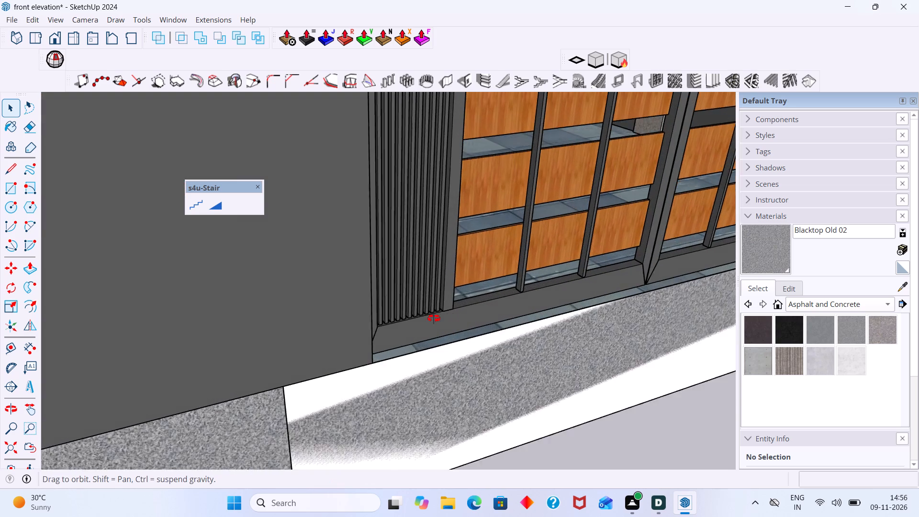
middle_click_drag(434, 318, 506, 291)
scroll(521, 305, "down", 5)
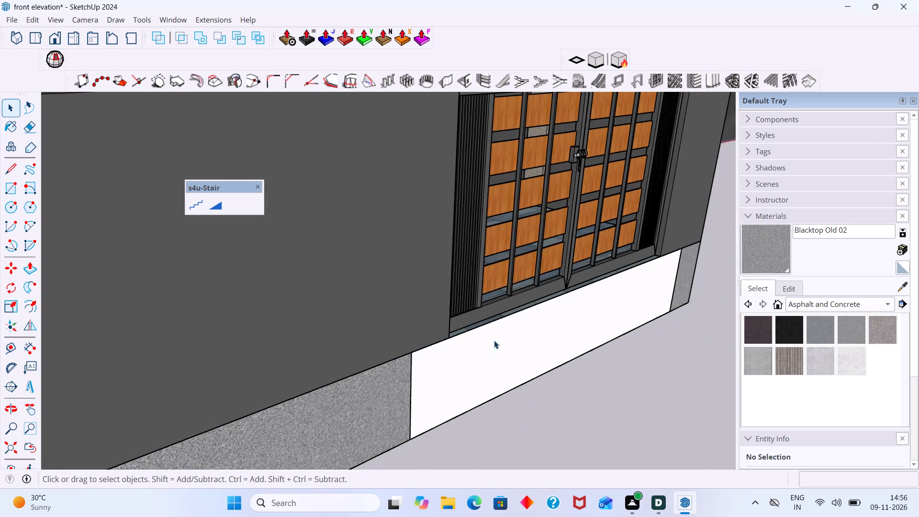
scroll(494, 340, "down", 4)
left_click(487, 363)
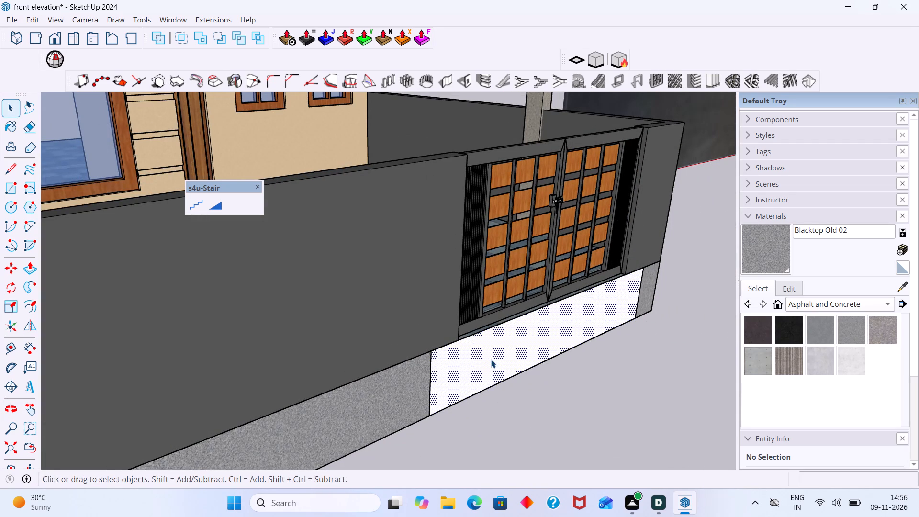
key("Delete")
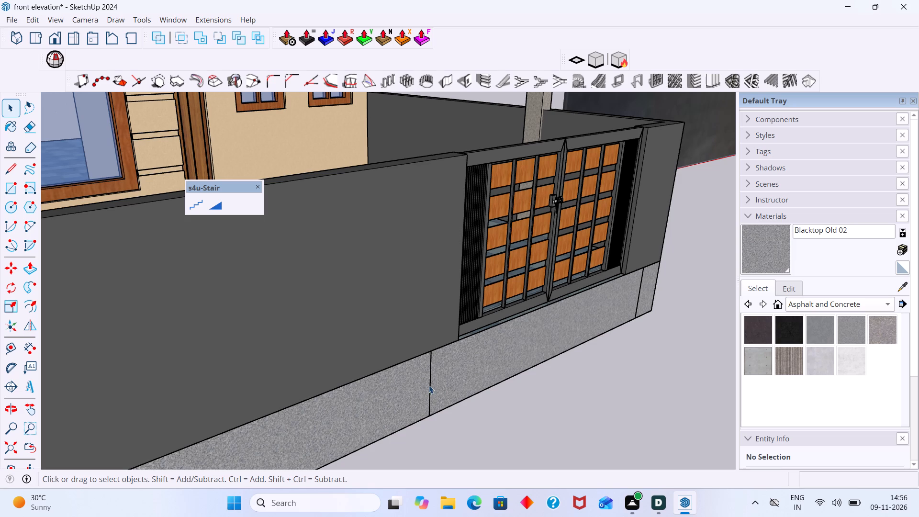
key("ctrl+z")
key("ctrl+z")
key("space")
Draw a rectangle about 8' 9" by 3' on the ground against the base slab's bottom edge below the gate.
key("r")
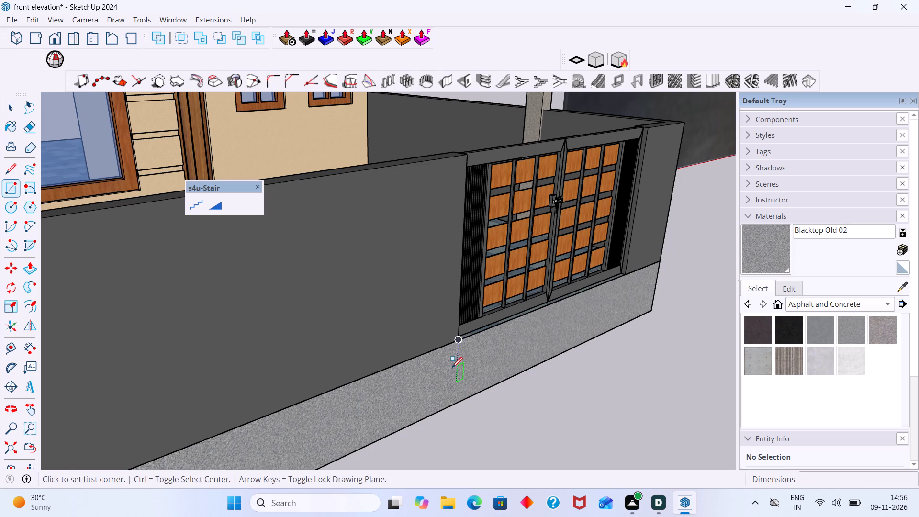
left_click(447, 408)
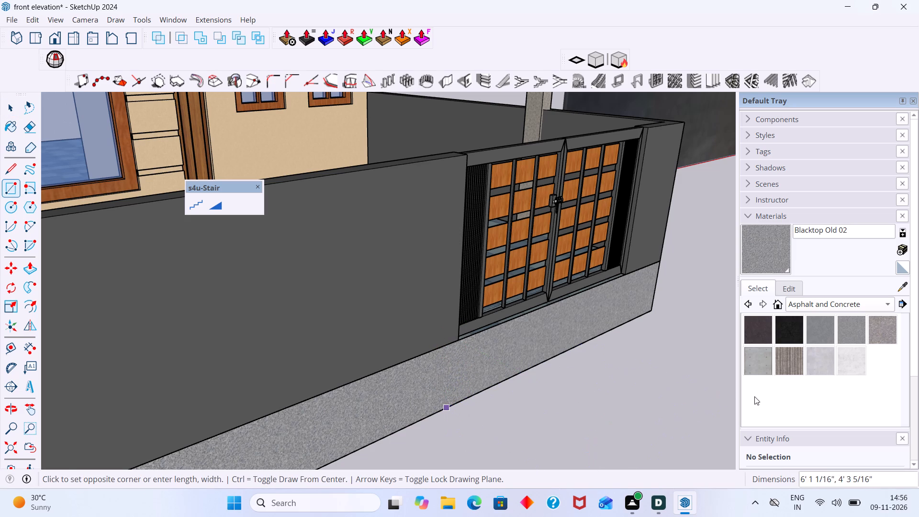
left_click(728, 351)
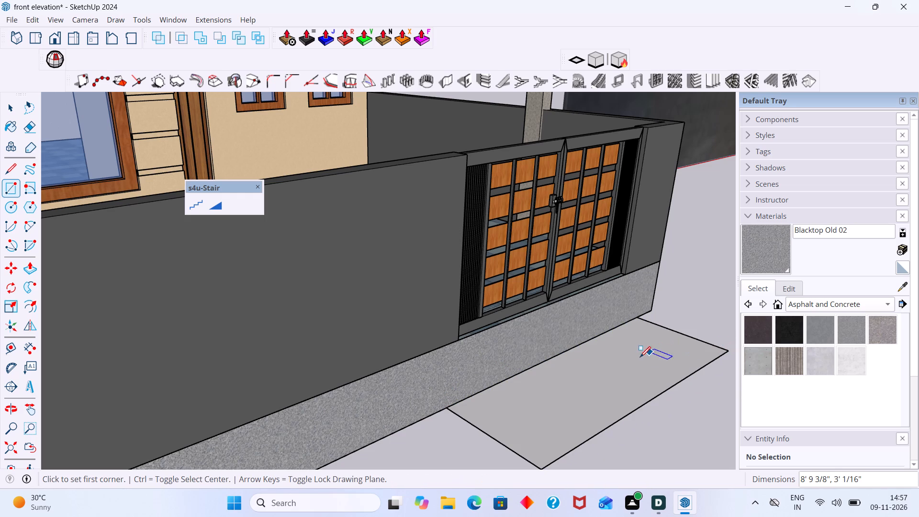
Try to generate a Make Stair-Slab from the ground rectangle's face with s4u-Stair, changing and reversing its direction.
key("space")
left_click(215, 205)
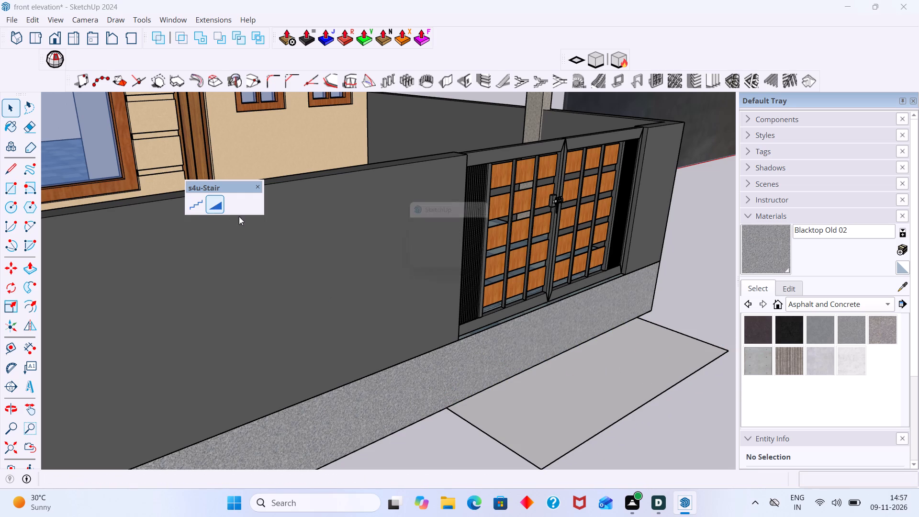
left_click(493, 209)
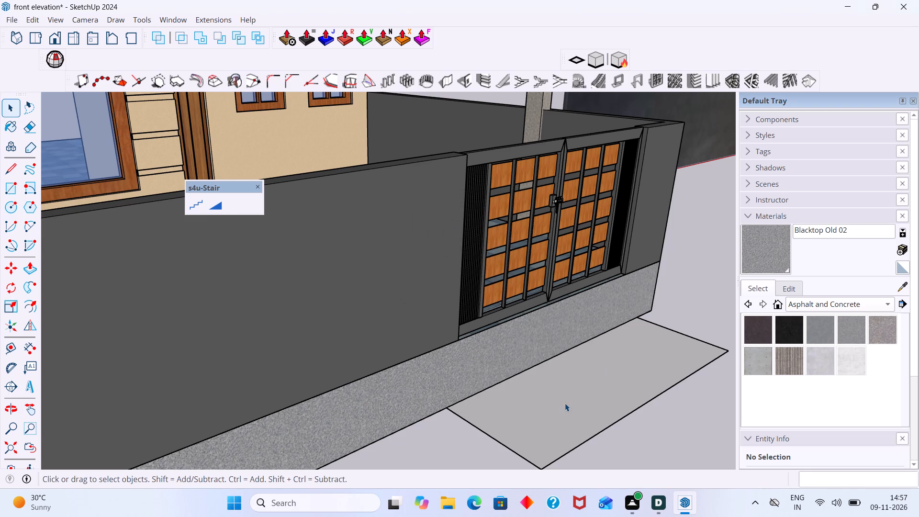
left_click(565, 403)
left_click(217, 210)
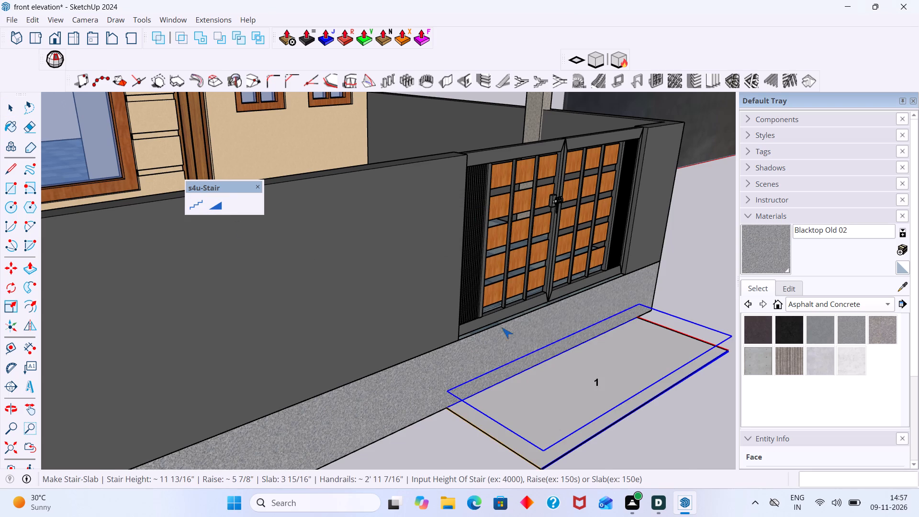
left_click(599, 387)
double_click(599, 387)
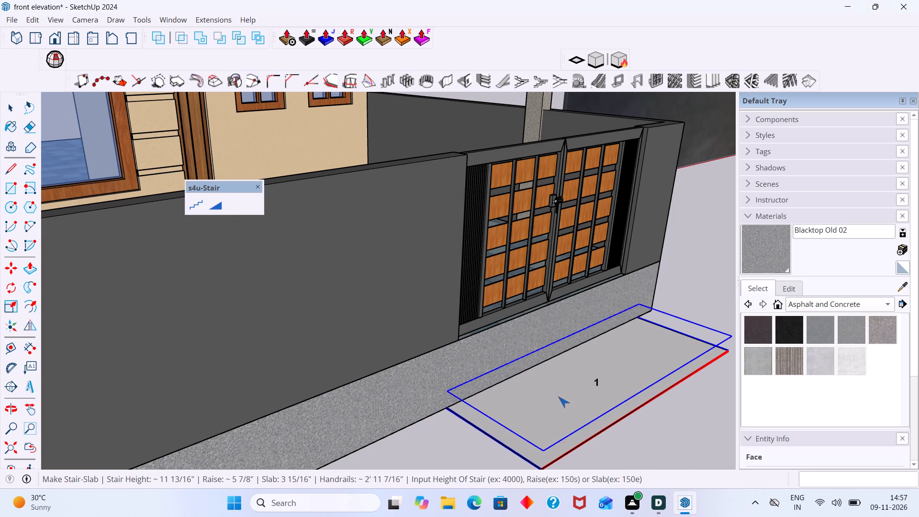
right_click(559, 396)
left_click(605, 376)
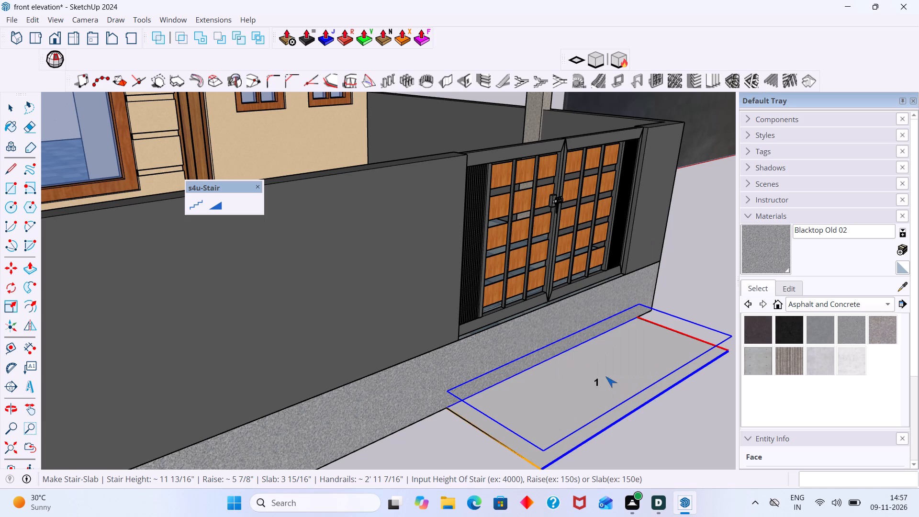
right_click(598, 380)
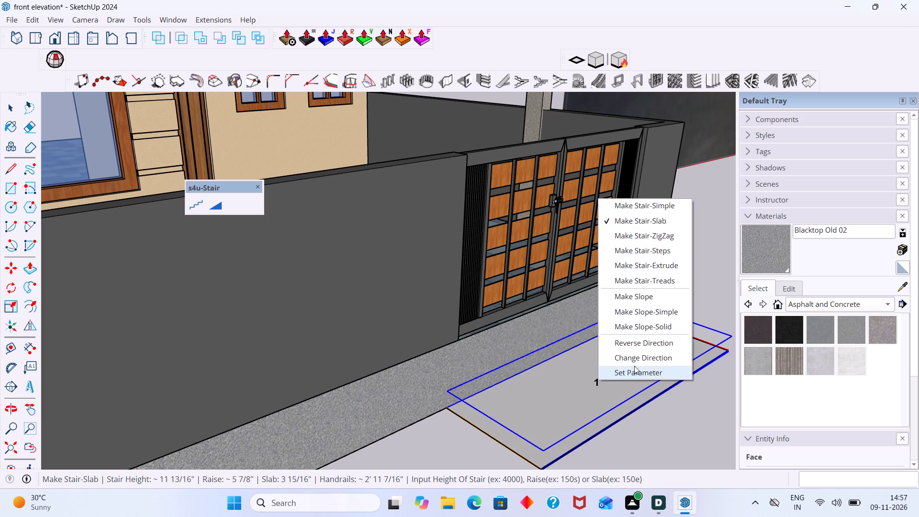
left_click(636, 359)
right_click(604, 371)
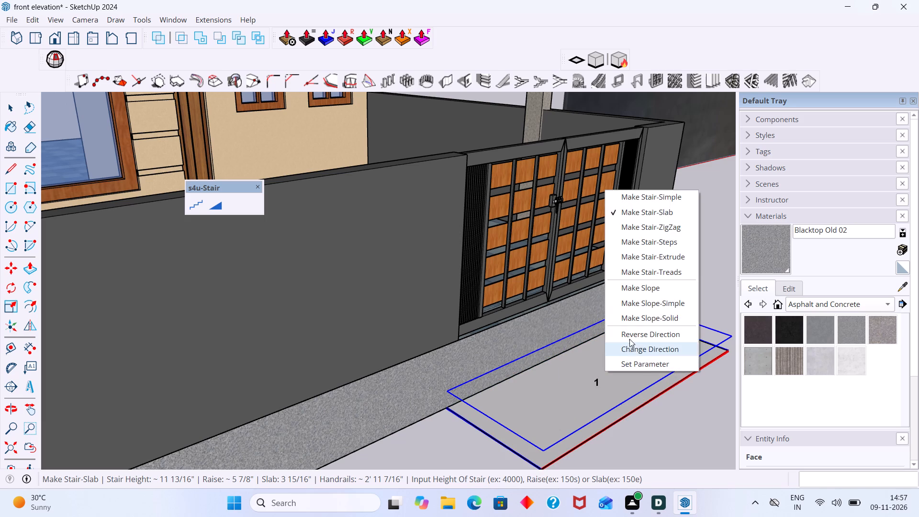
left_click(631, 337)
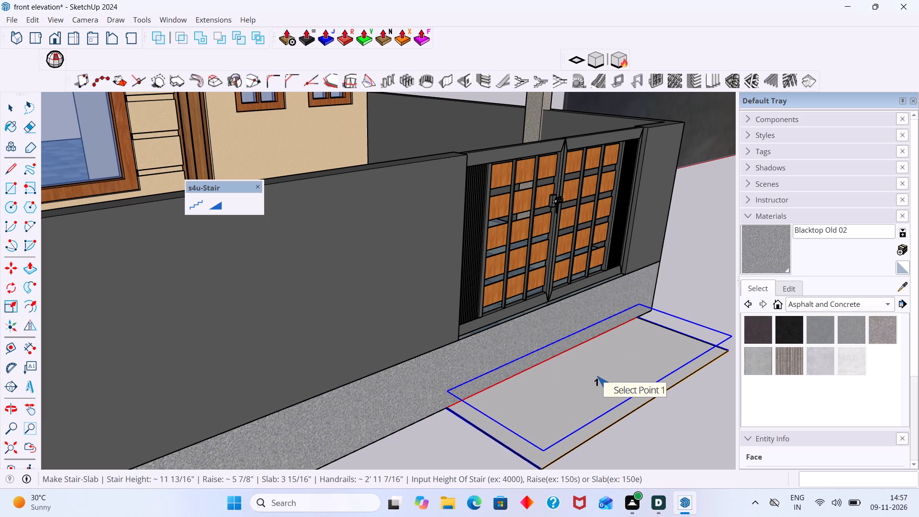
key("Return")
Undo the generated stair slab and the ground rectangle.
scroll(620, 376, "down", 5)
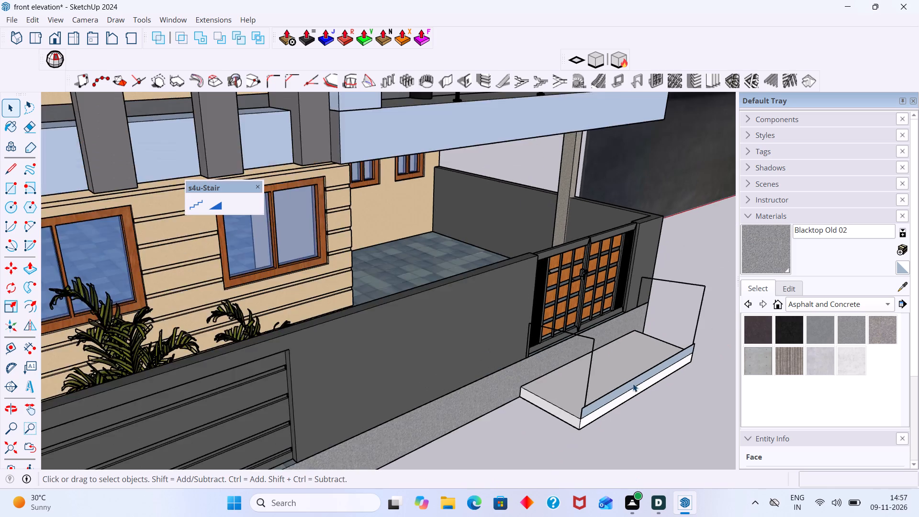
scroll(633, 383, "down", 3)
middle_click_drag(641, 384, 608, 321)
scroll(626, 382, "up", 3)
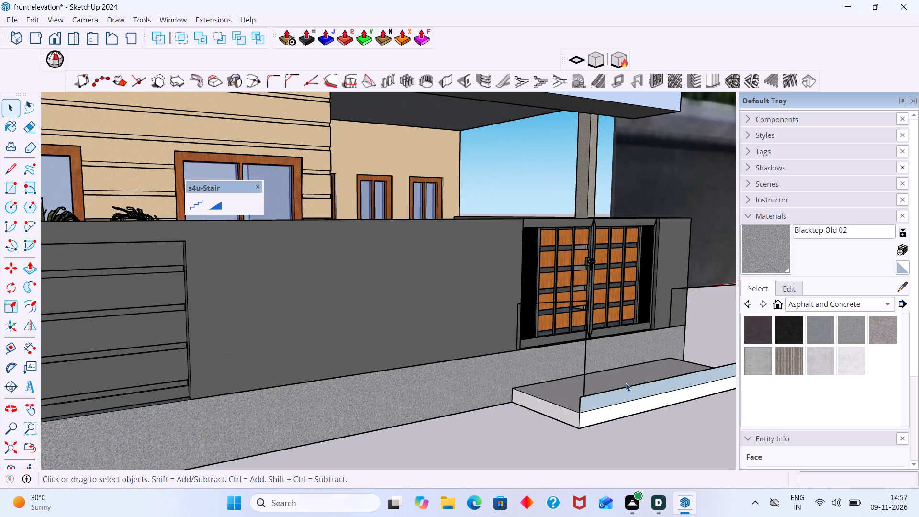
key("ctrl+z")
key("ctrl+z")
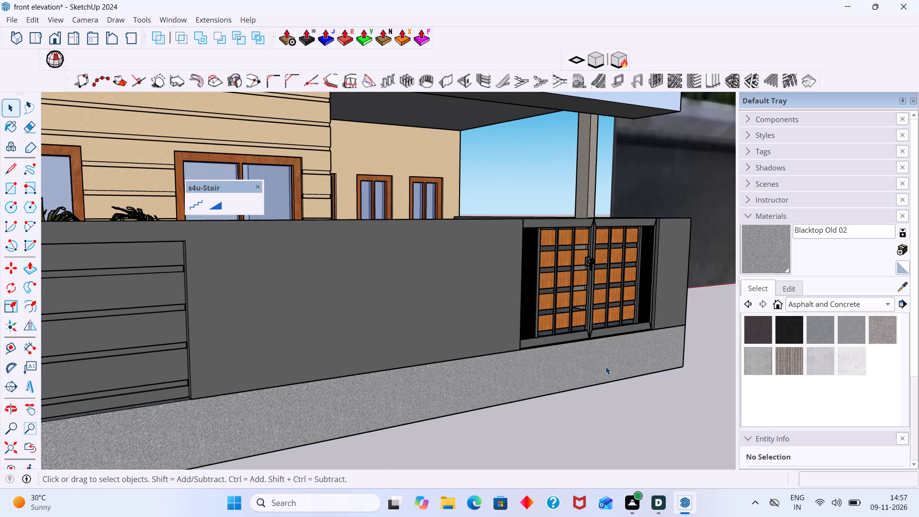
Draw a horizontal rectangle about 7' 9" by 5' 2" projecting outward from the base slab's top edge below the gate.
left_click(605, 366)
scroll(612, 361, "down", 5)
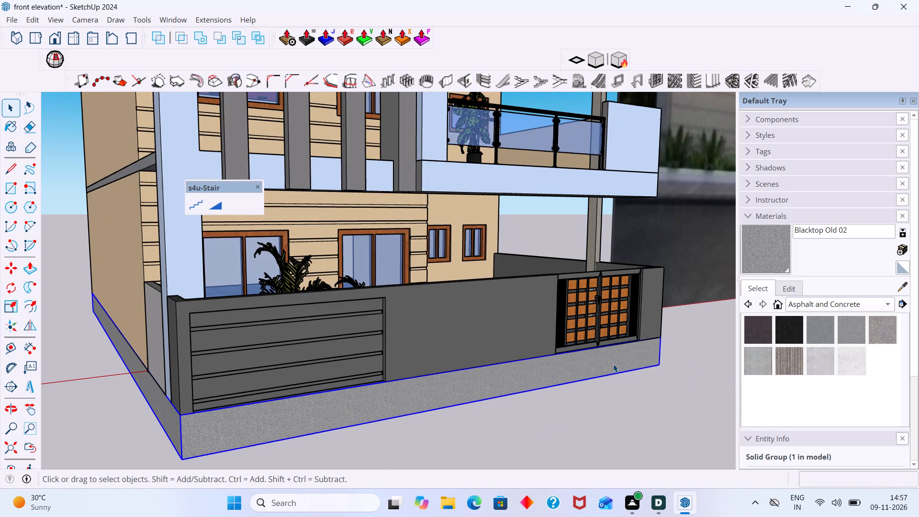
left_click(640, 420)
middle_click_drag(639, 404, 606, 410)
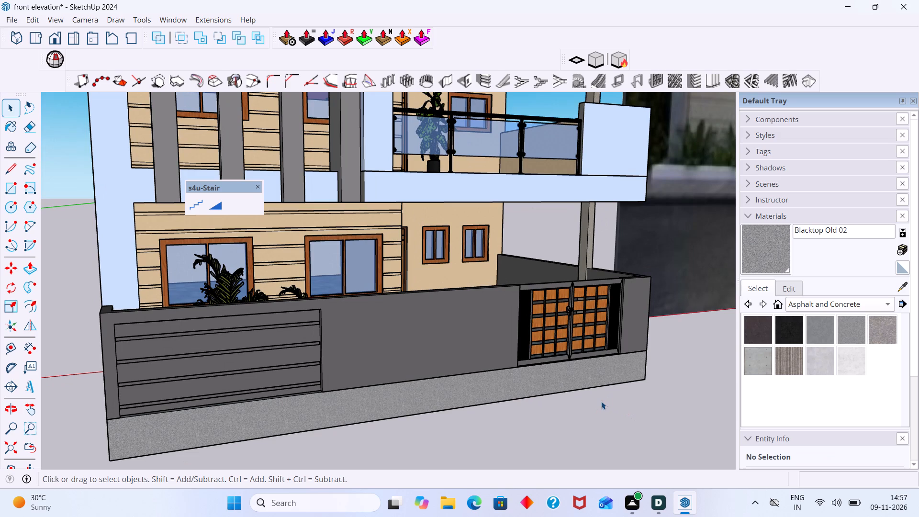
key("r")
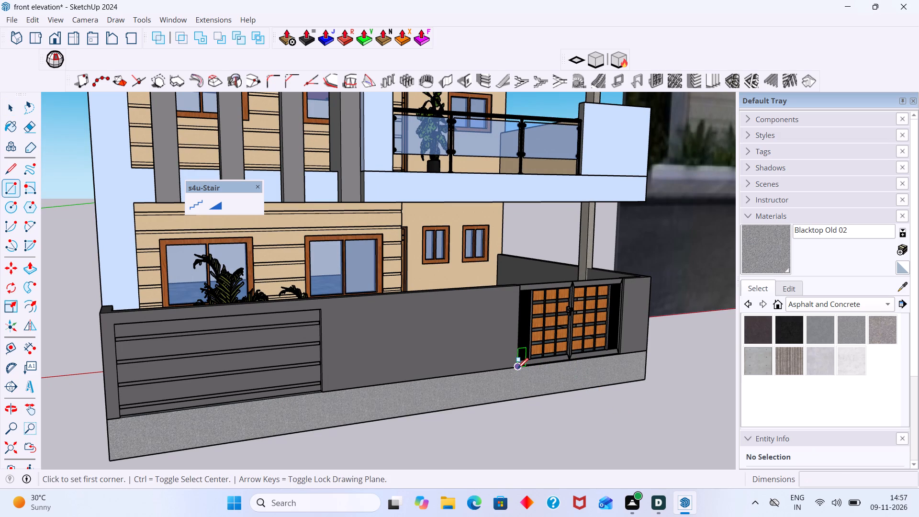
left_click(518, 368)
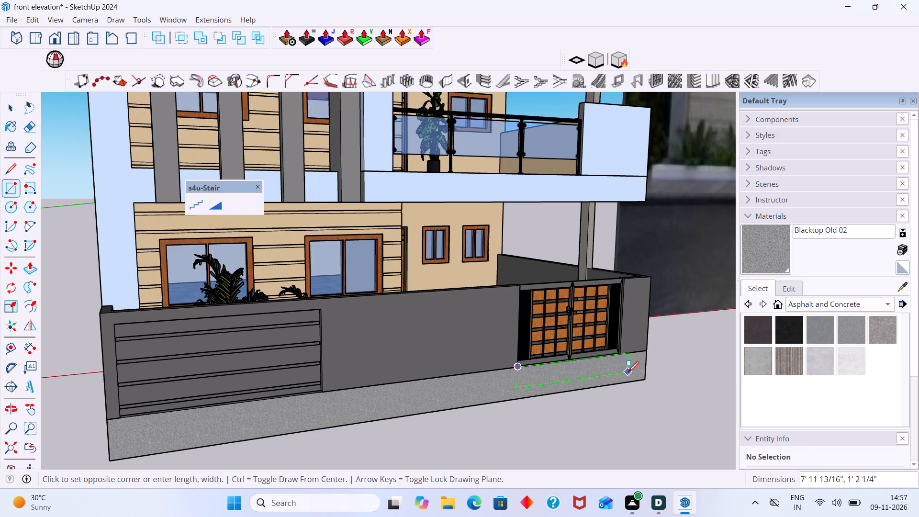
middle_click_drag(628, 388, 628, 398)
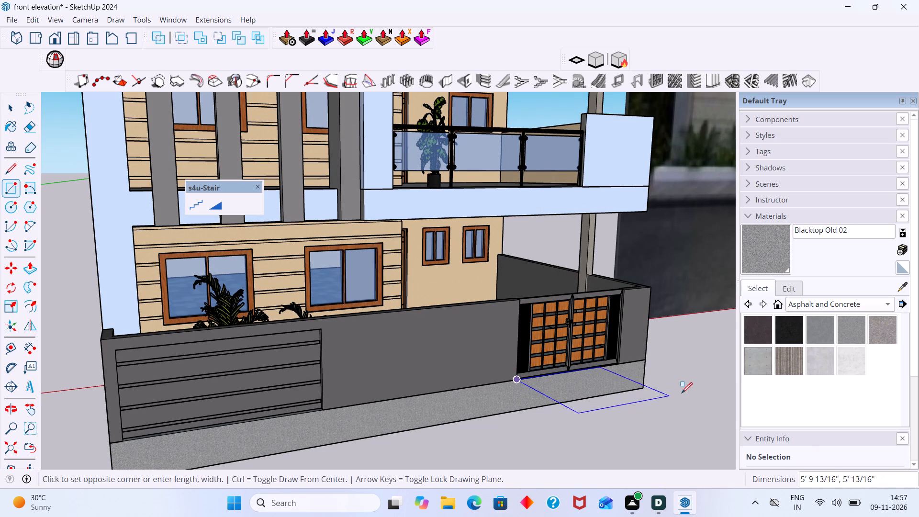
left_click(699, 391)
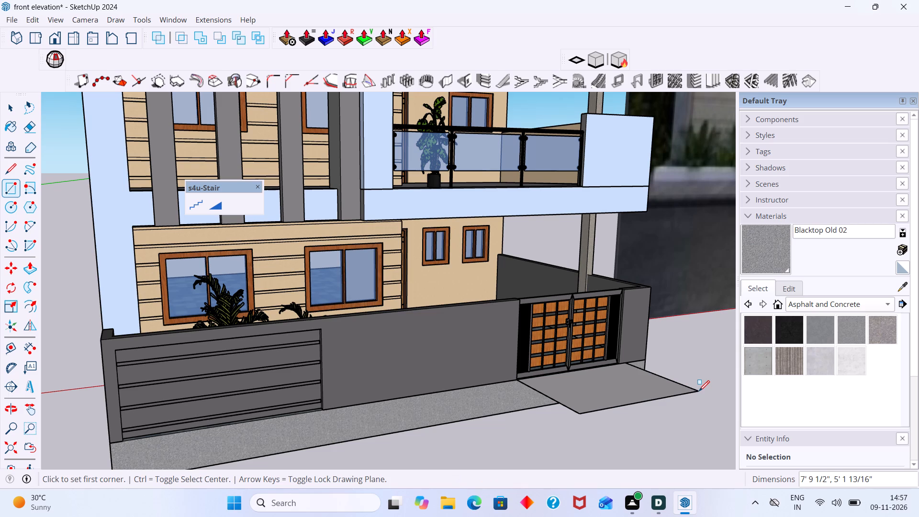
Push/Pull the new rectangle downward to the base slab's bottom, forming a solid block in front of the gate.
key("p")
left_click(654, 382)
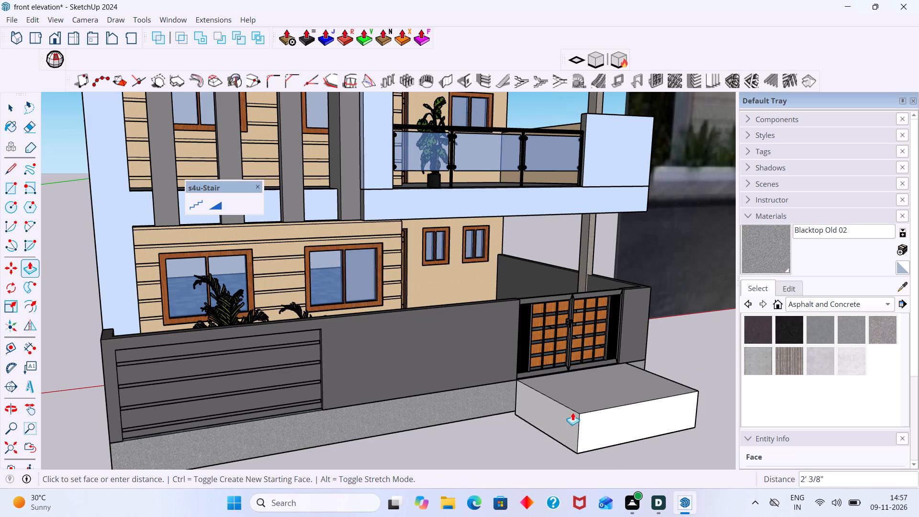
scroll(506, 412, "up", 1)
middle_click_drag(506, 412, 503, 406)
scroll(343, 428, "down", 2)
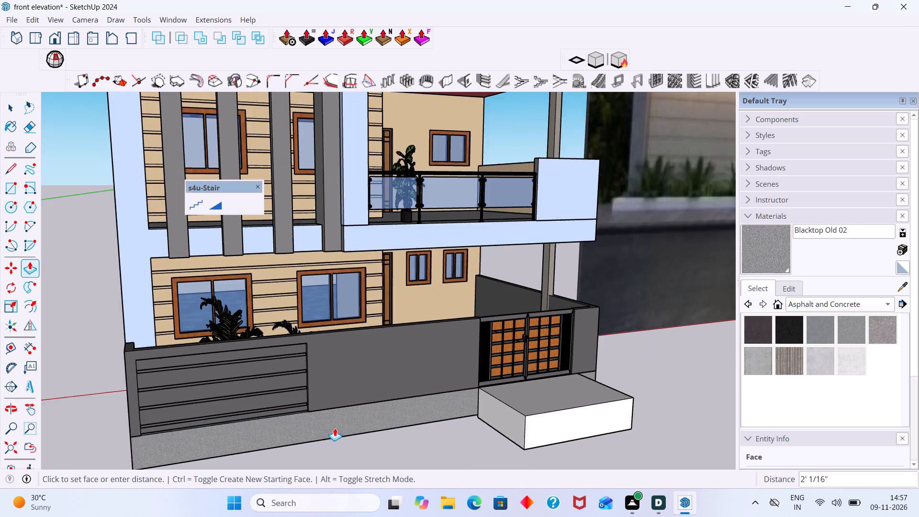
scroll(335, 428, "down", 4)
left_click(187, 460)
key("space")
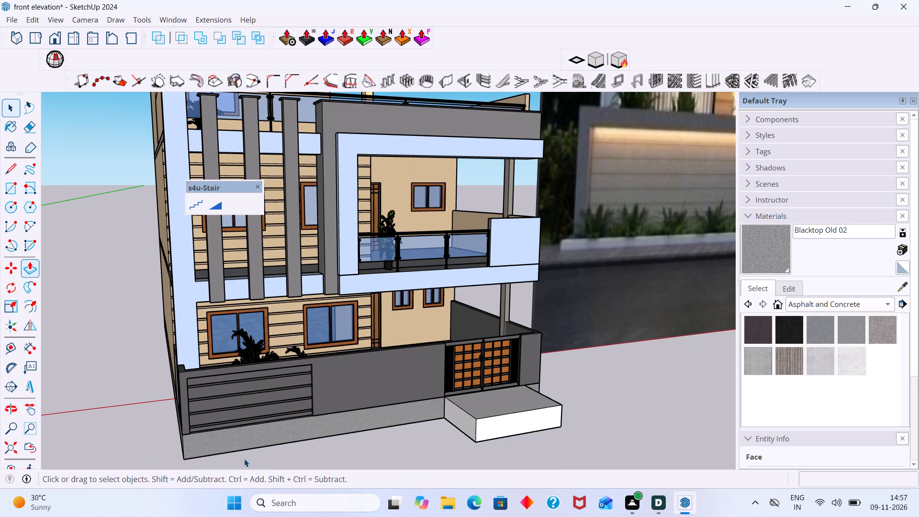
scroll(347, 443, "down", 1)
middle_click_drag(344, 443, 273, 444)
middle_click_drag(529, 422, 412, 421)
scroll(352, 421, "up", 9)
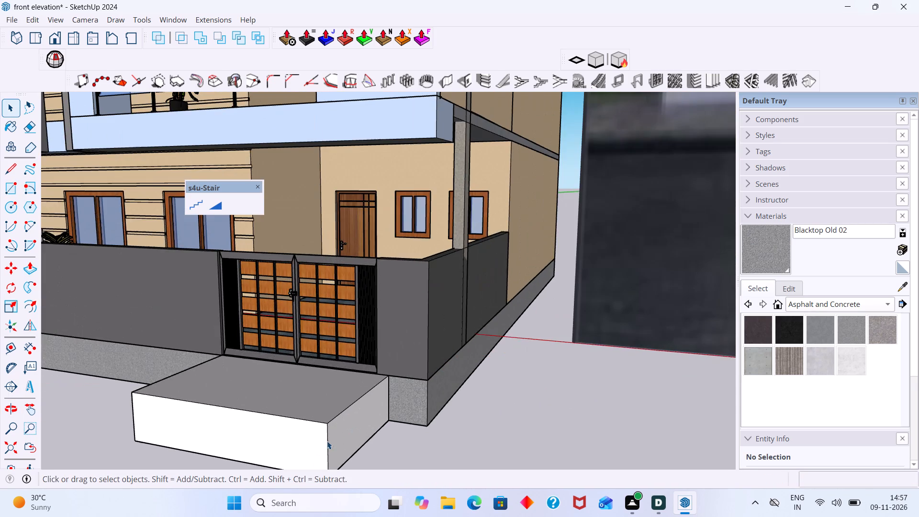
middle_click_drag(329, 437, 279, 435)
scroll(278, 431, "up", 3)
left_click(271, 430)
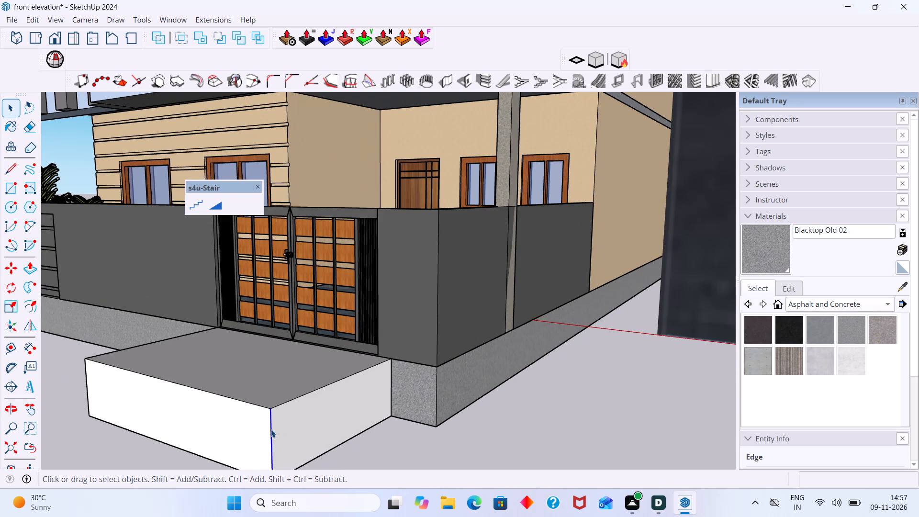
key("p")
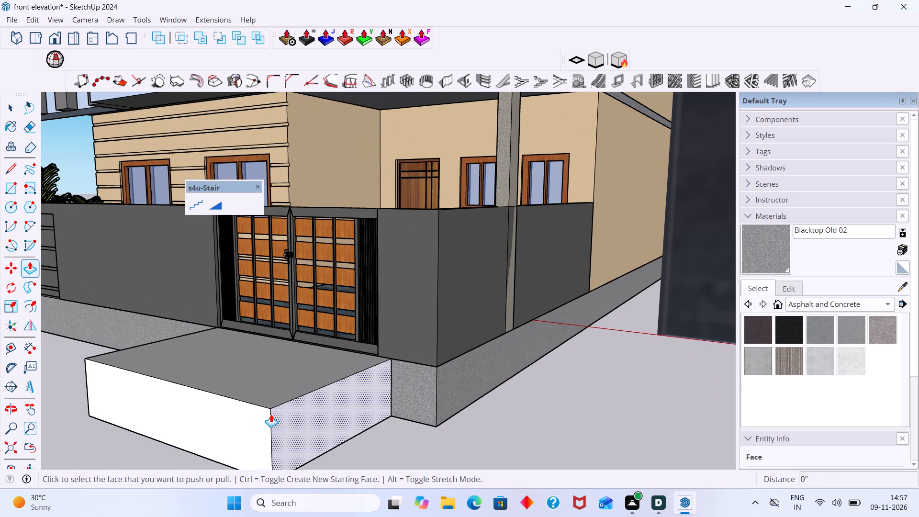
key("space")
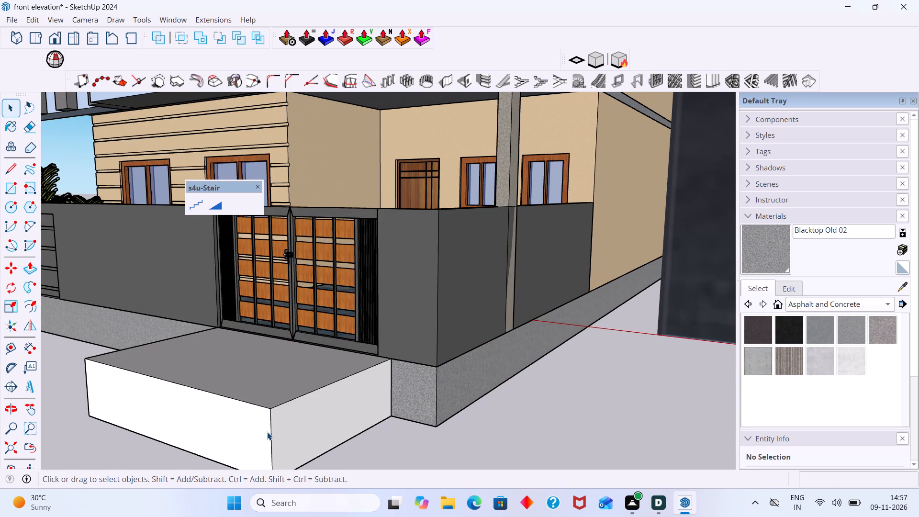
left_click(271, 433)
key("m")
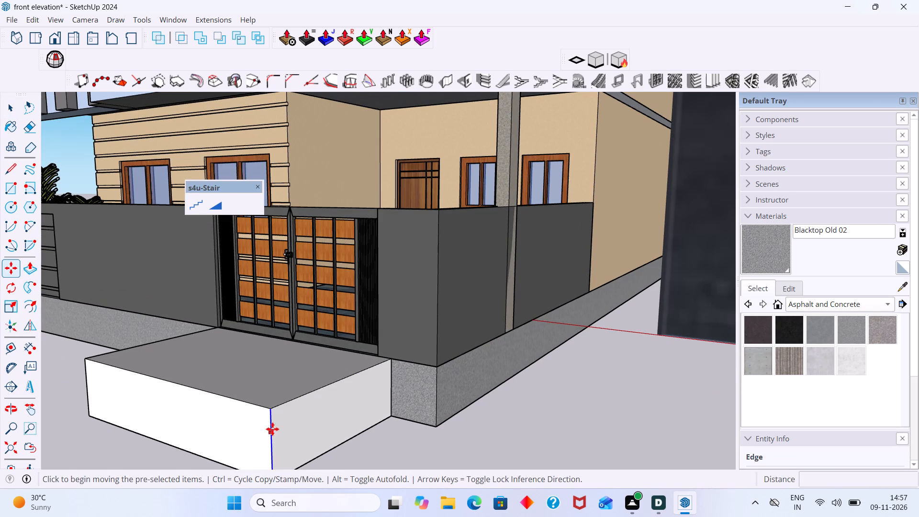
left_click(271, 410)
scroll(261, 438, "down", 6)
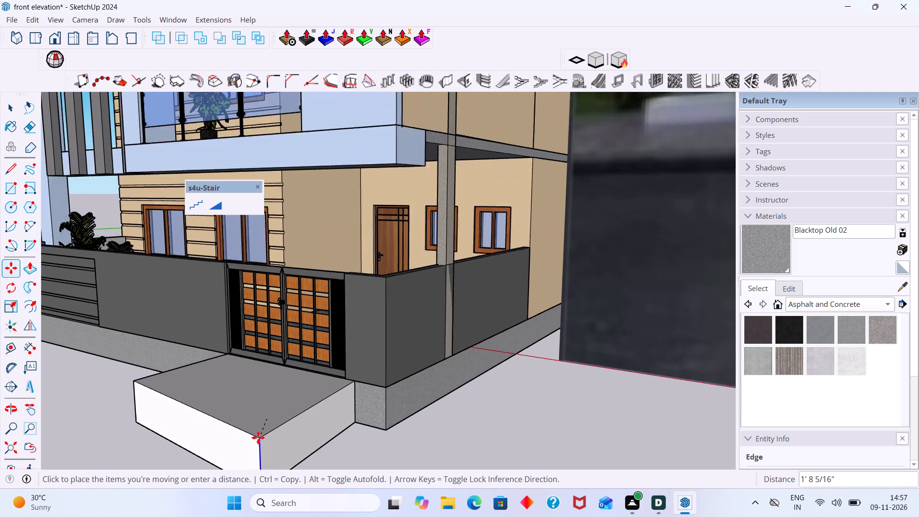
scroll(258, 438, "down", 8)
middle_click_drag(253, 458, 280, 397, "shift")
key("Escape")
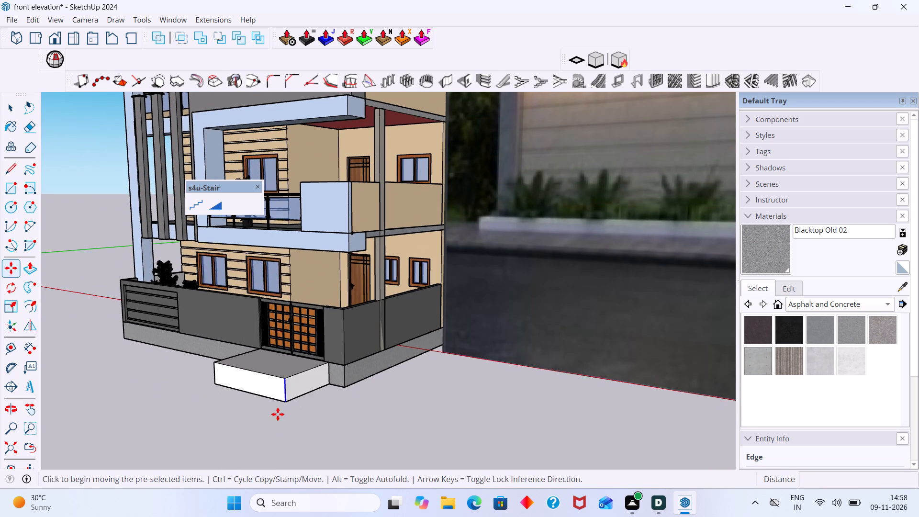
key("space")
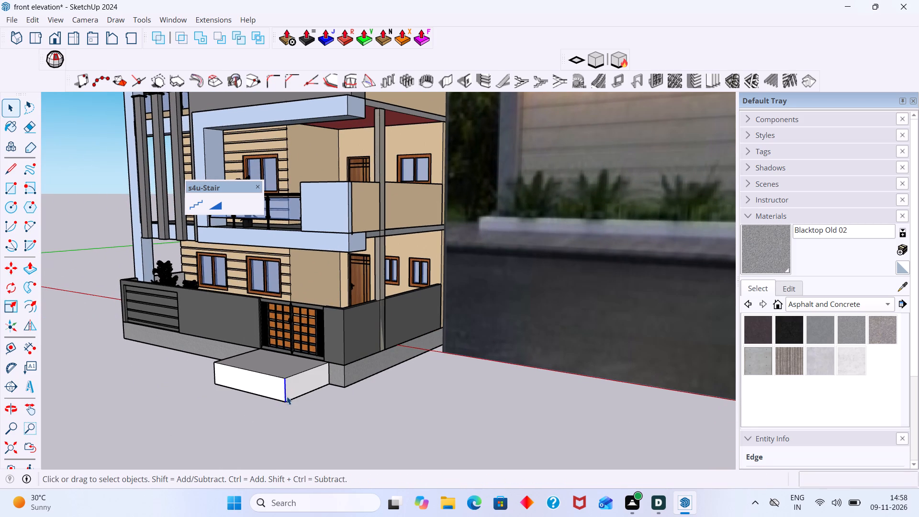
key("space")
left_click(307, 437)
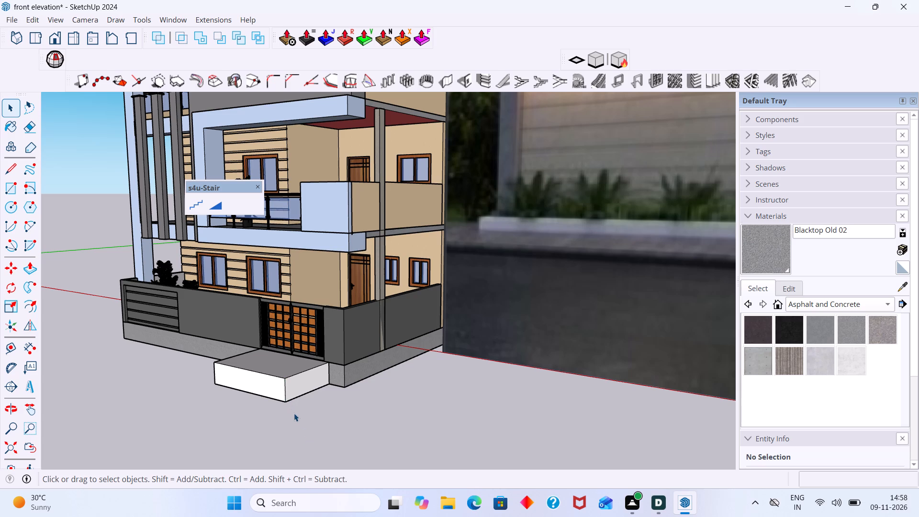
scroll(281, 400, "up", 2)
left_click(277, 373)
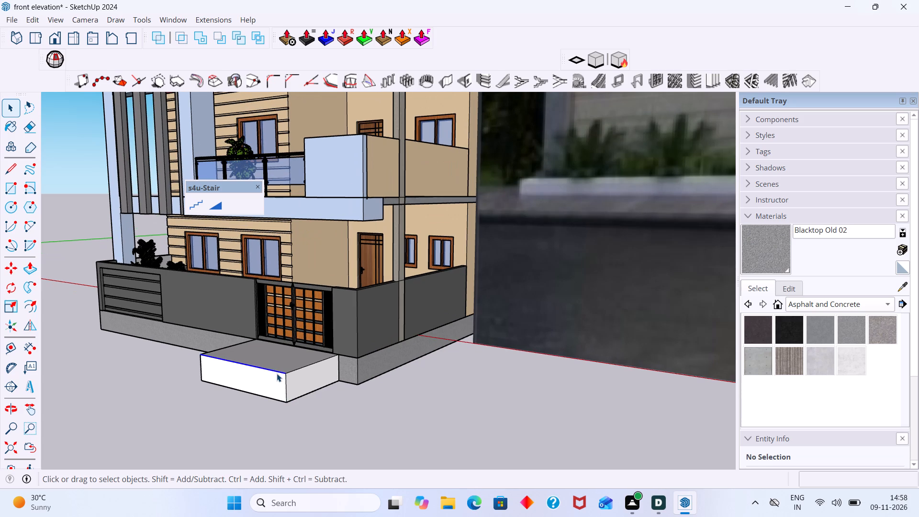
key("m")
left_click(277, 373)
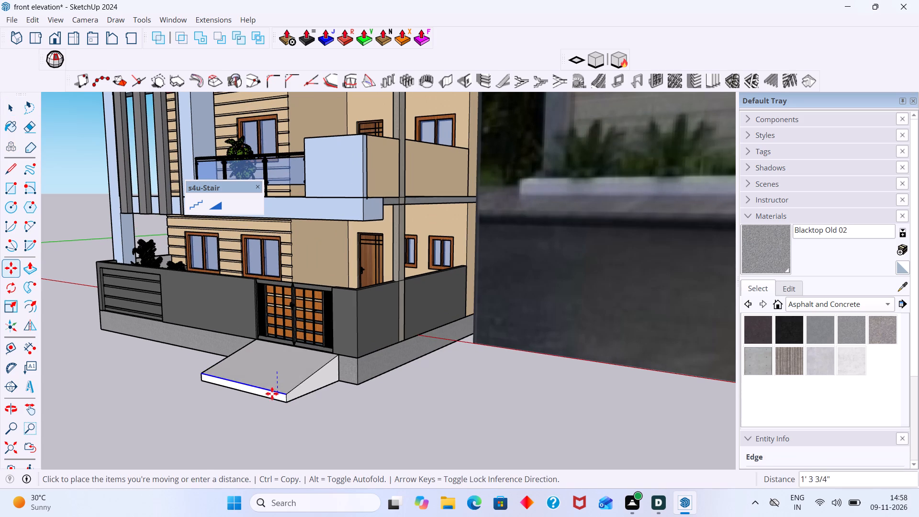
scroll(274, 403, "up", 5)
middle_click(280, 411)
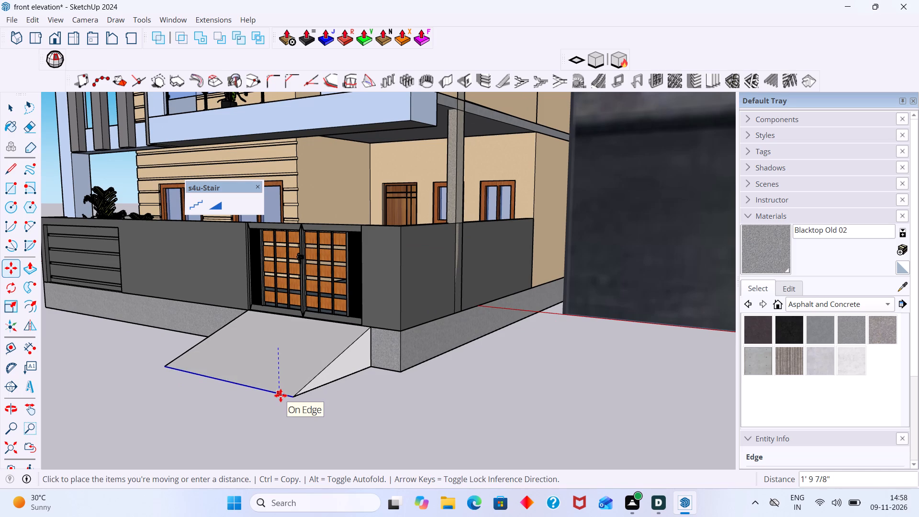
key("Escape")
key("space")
Push/Pull the front face of the block below the gate outward by about 2 1/2 feet.
left_click(280, 382)
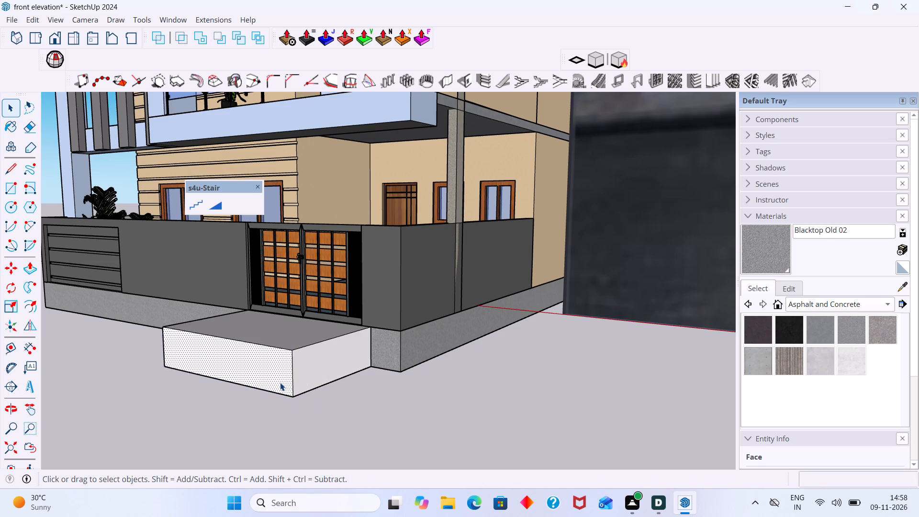
key("p")
left_click(280, 382)
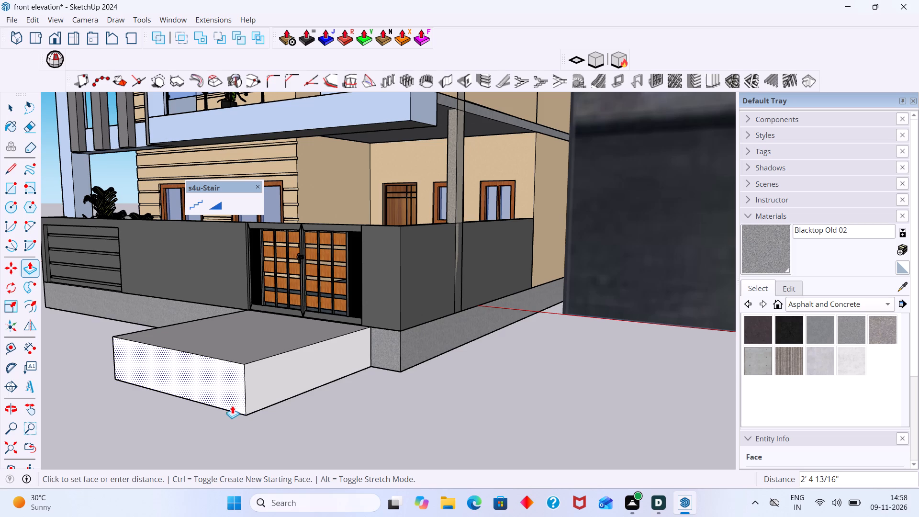
left_click(228, 406)
key("space")
left_click(297, 421)
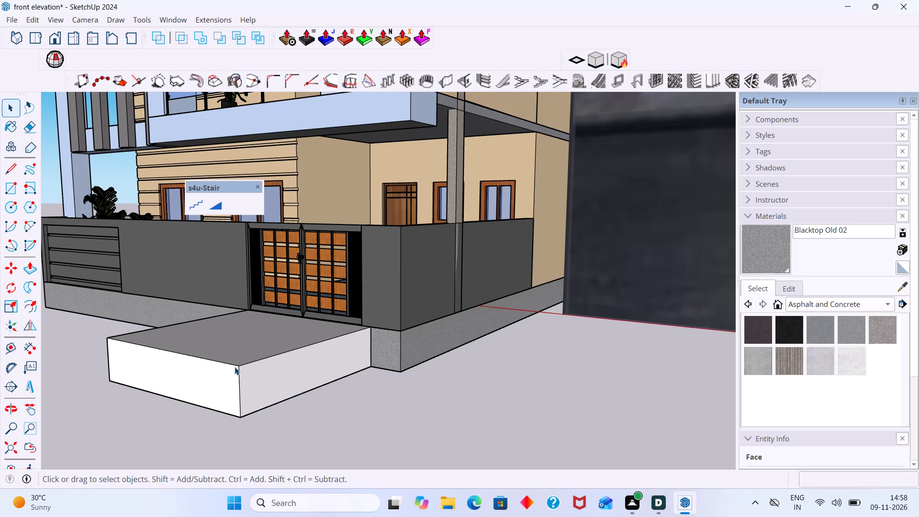
Move the block's front top edge straight down about 1' 10" onto its bottom edge, shaping the block into a sloped ramp.
left_click(234, 367)
key("m")
left_click(234, 364)
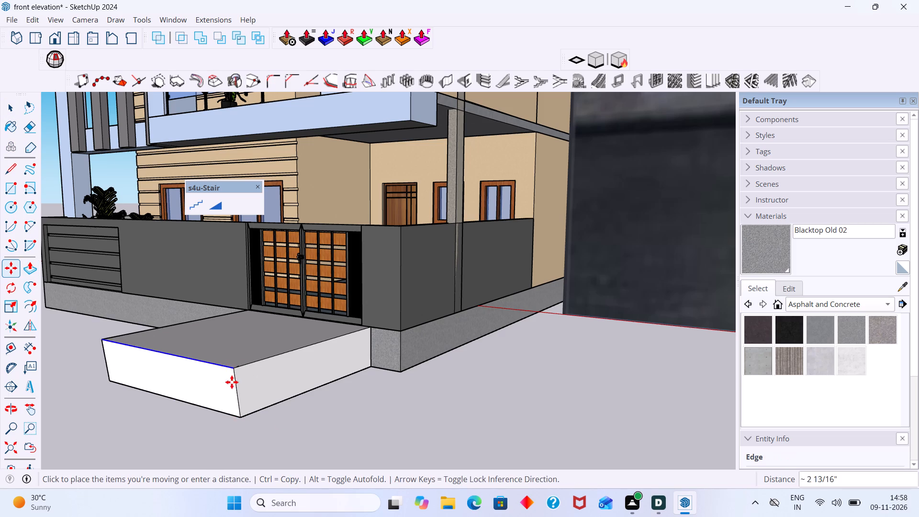
scroll(239, 418, "up", 4)
left_click(239, 418)
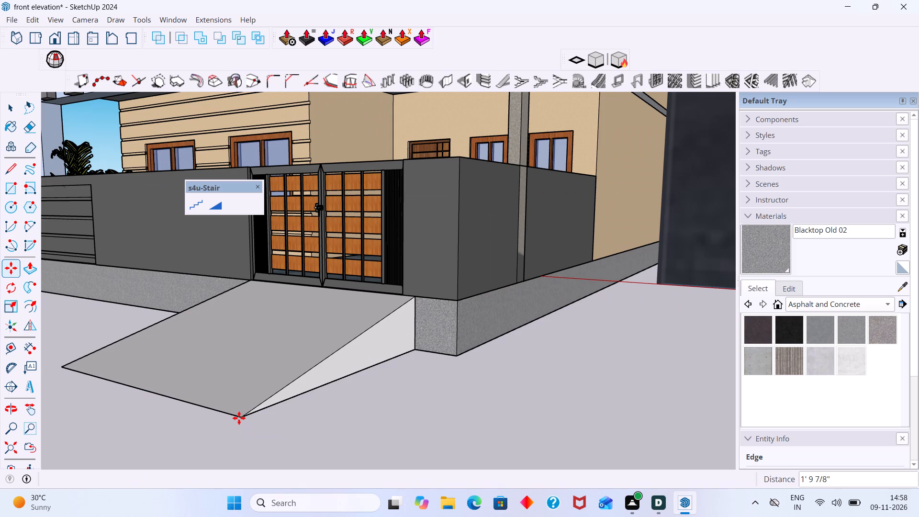
key("space")
left_click(283, 423)
Examine the finished ramp and the front of the house from several angles alongside the reference photo.
scroll(310, 408, "down", 15)
middle_click_drag(380, 405, 464, 382)
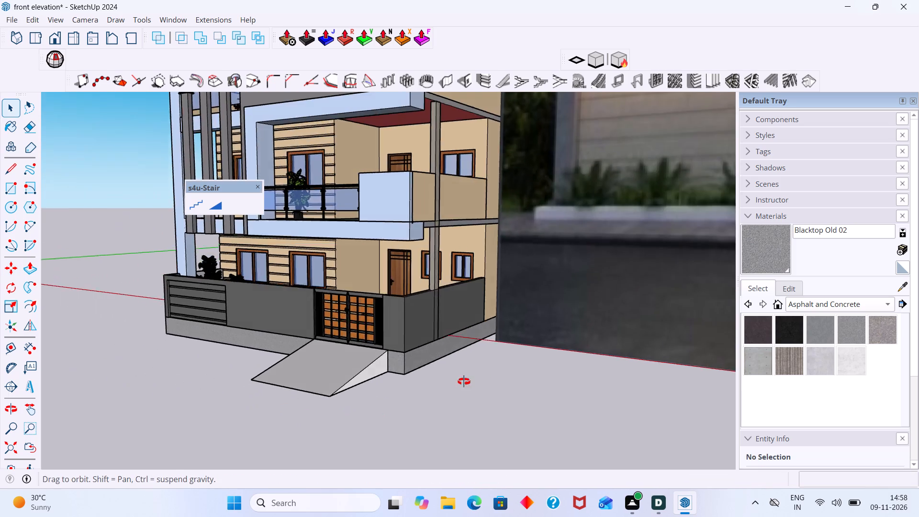
middle_click_drag(464, 382, 598, 397)
scroll(549, 404, "up", 2)
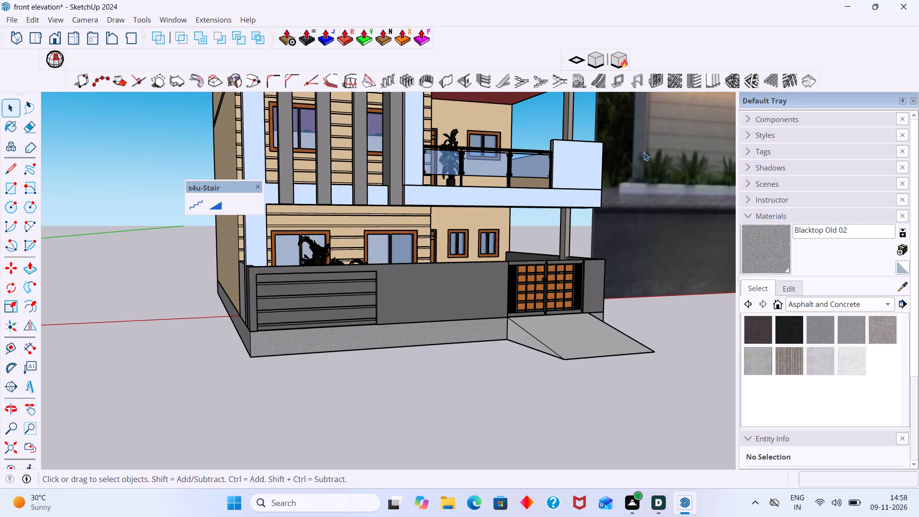
scroll(692, 141, "up", 1)
scroll(684, 156, "down", 6)
scroll(527, 268, "down", 9)
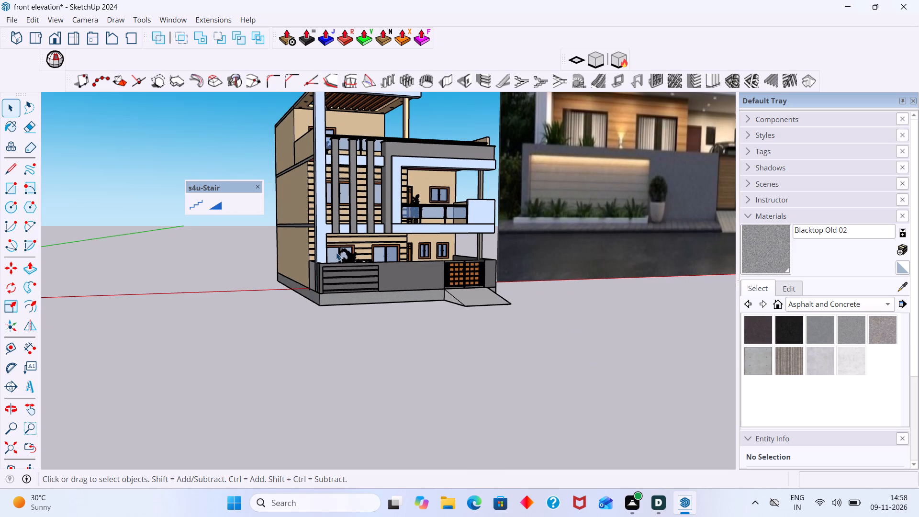
scroll(338, 250, "down", 3)
middle_click_drag(363, 293, 377, 297, "shift")
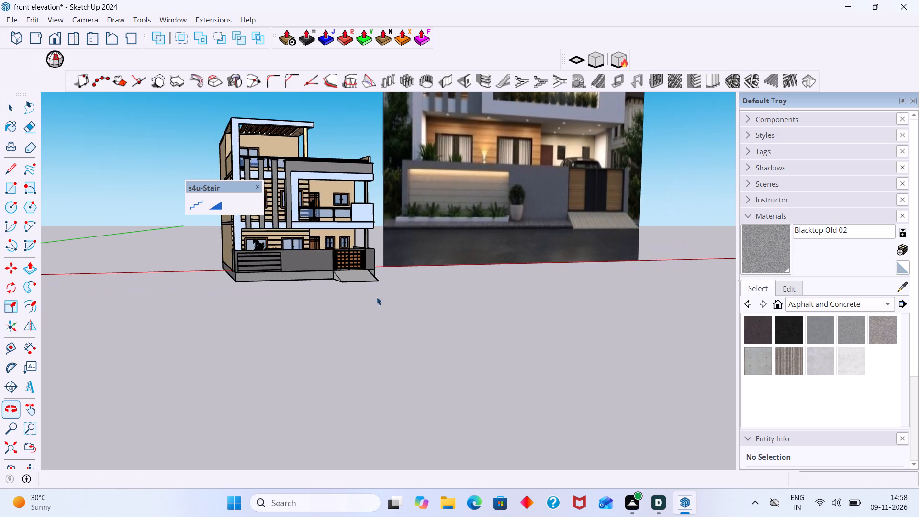
middle_click_drag(377, 297, 271, 283, "shift")
scroll(480, 300, "up", 6)
middle_click_drag(291, 282, 372, 299)
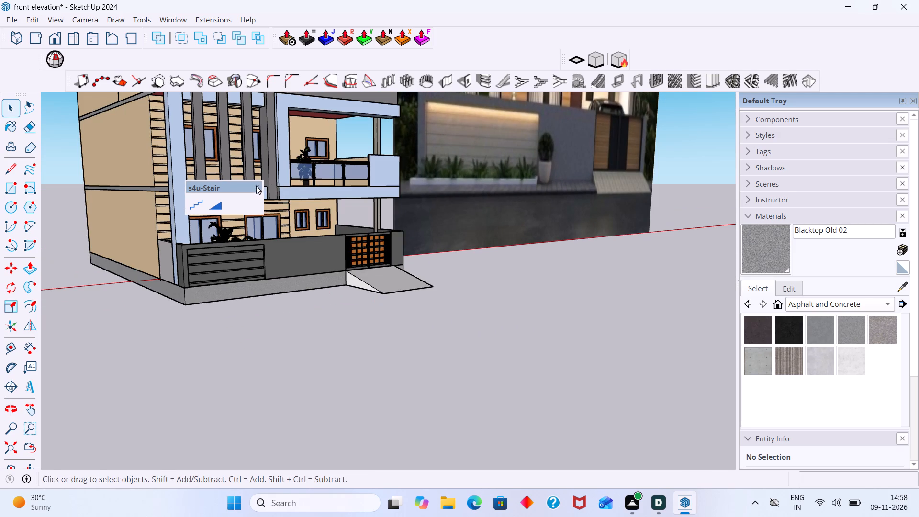
Close the floating s4u-Stair toolbar.
left_click(256, 186)
Draw a ground rectangle about 20' 6" by 2' 7" along the boundary wall, from the base slab's far bottom corner to the ramp's side.
scroll(376, 310, "down", 10)
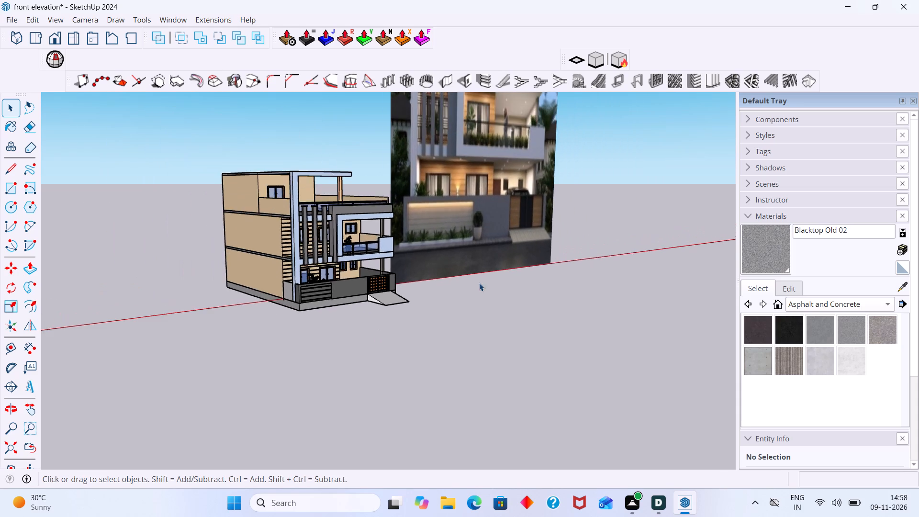
scroll(535, 255, "up", 6)
middle_click_drag(511, 261, 525, 261)
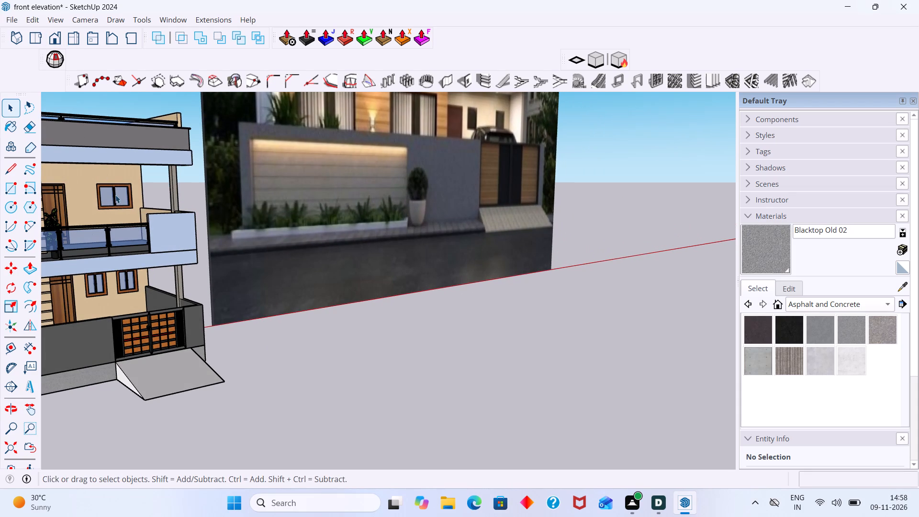
key("r")
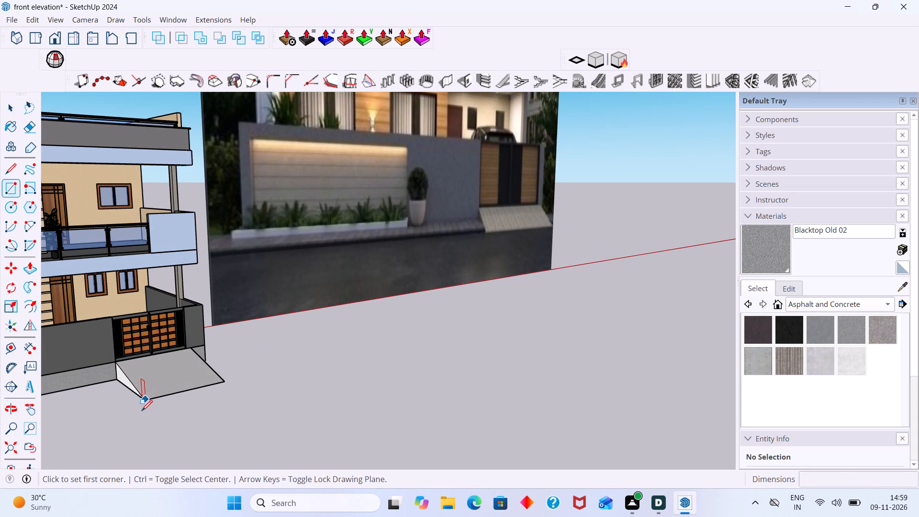
middle_click_drag(146, 432, 175, 398)
scroll(171, 397, "down", 3)
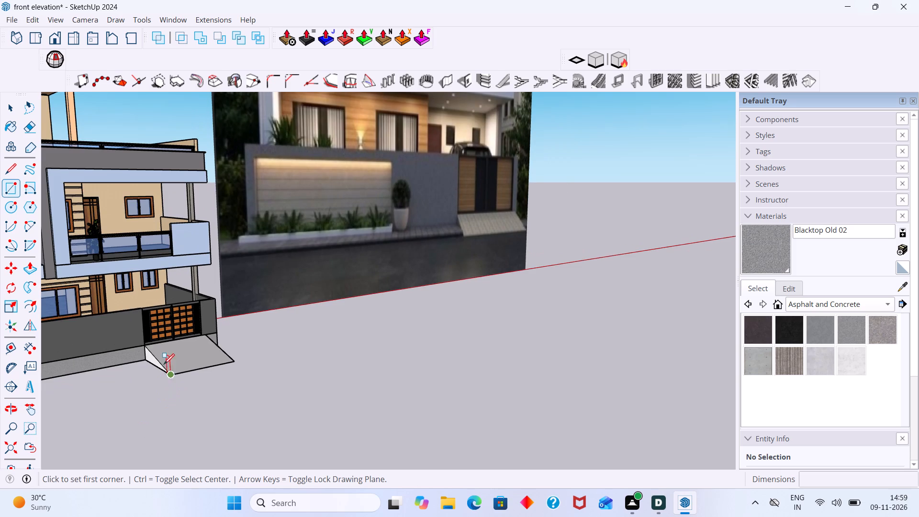
scroll(124, 382, "down", 2)
middle_click_drag(146, 383, 328, 291, "shift")
scroll(185, 304, "up", 4)
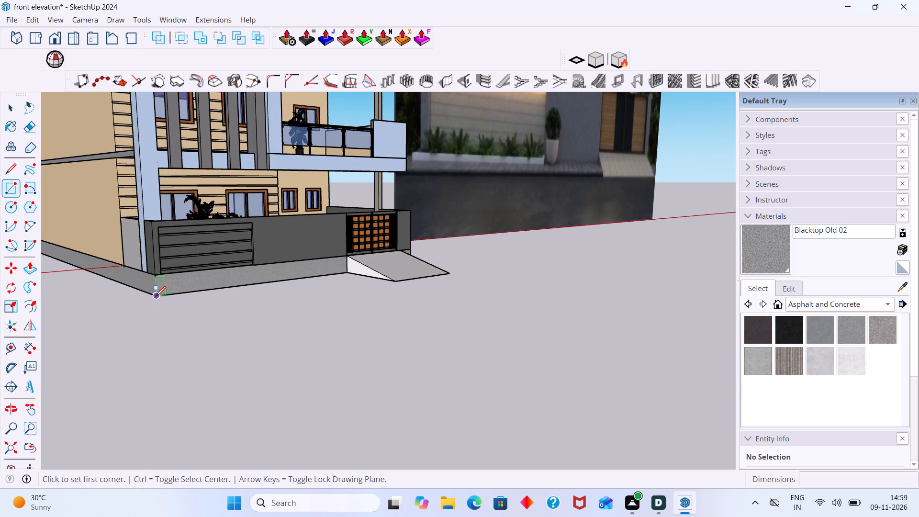
left_click(155, 297)
middle_click_drag(317, 283, 307, 319)
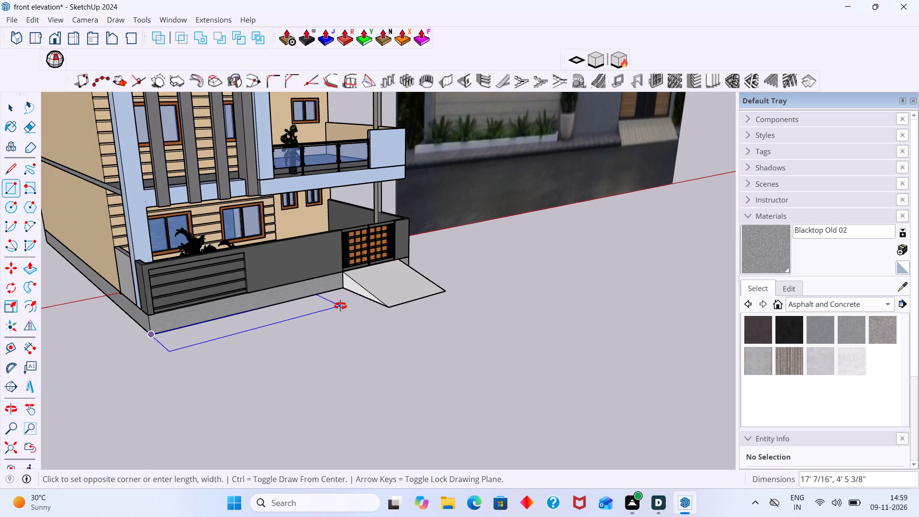
middle_click_drag(340, 306, 309, 322)
scroll(345, 302, "up", 5)
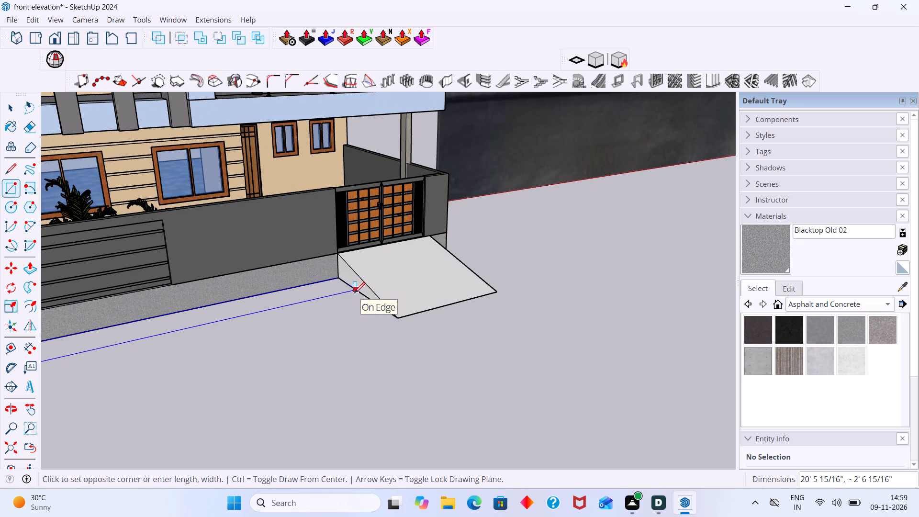
left_click(354, 293)
key("space")
Push/Pull the new ground rectangle upward to the level of the base slab's top, forming a long block along the boundary wall.
double_click(318, 293)
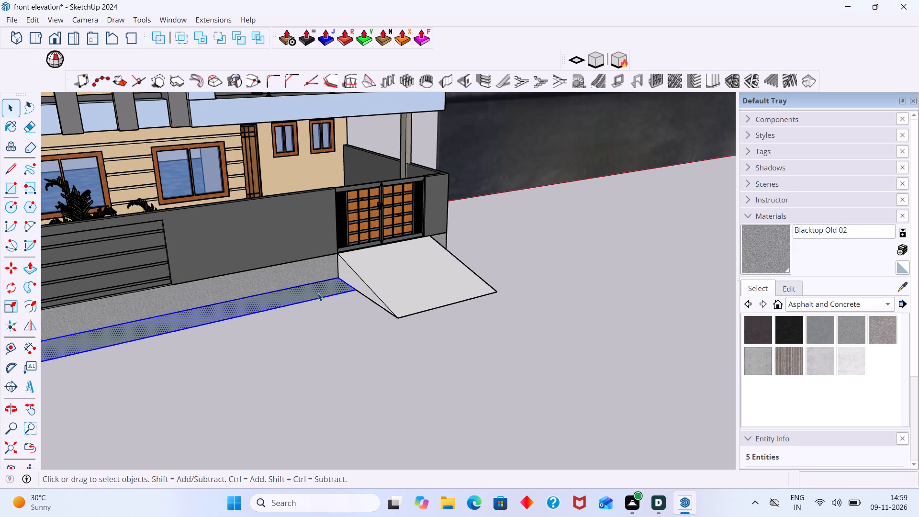
key("p")
left_click(318, 293)
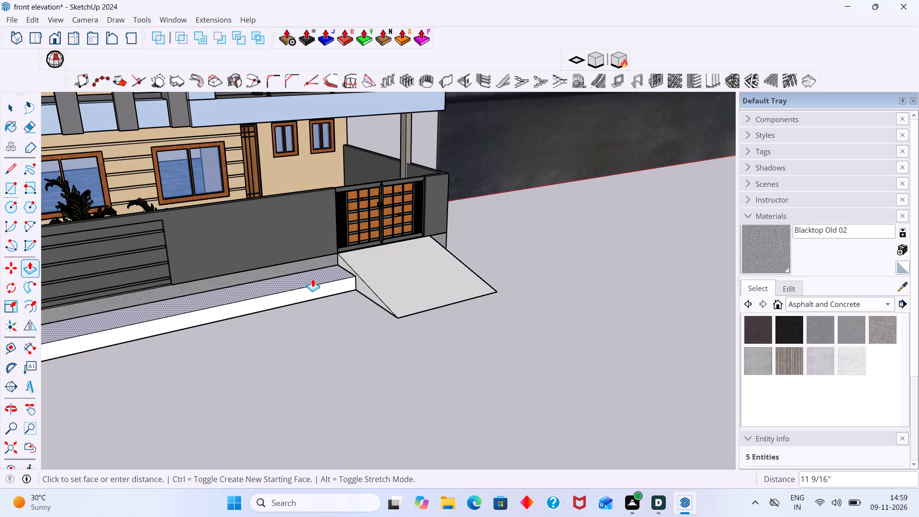
scroll(309, 263, "down", 6)
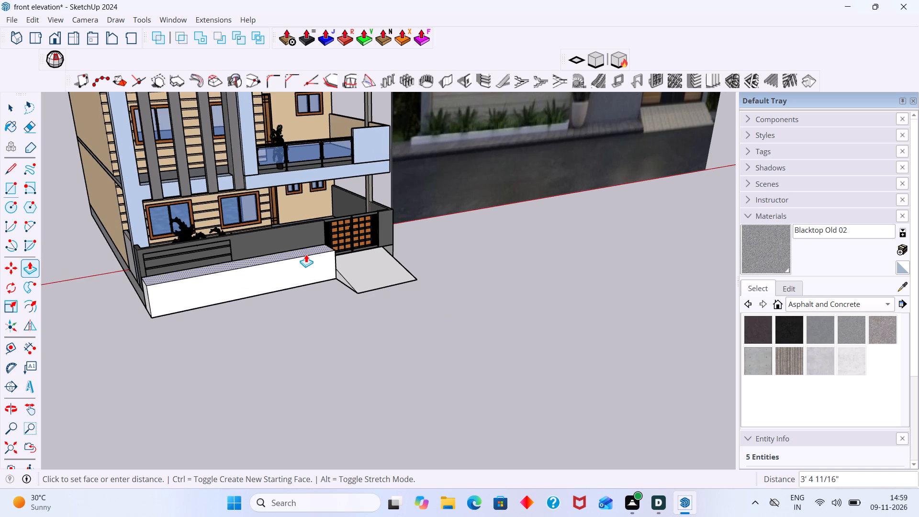
scroll(309, 262, "down", 5)
scroll(310, 265, "up", 3)
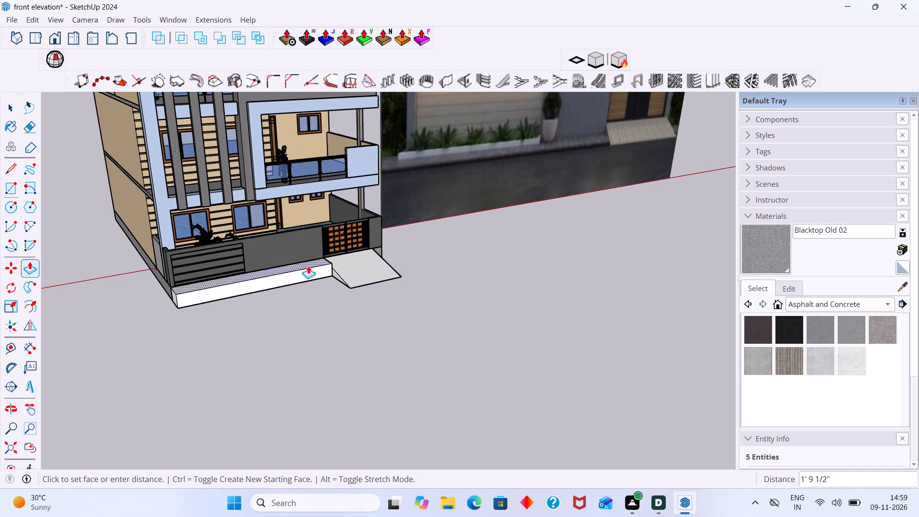
scroll(308, 266, "up", 3)
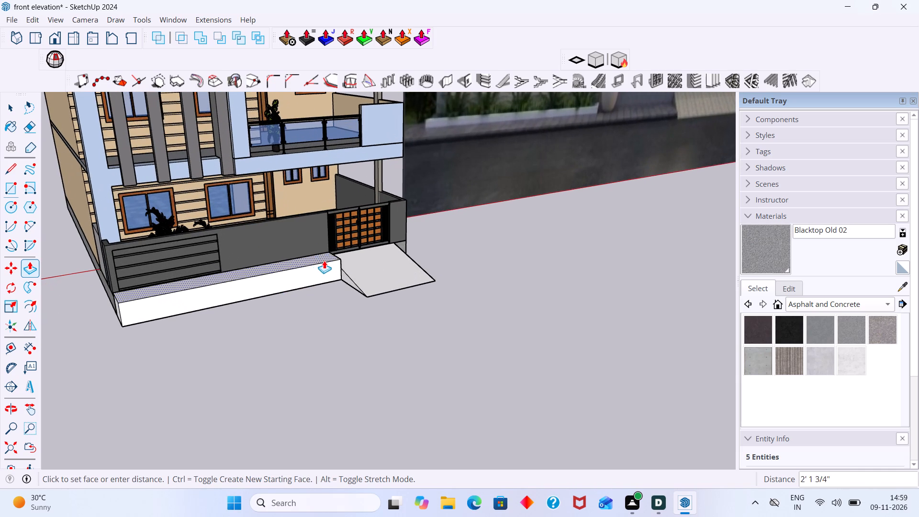
middle_click_drag(325, 259, 149, 308)
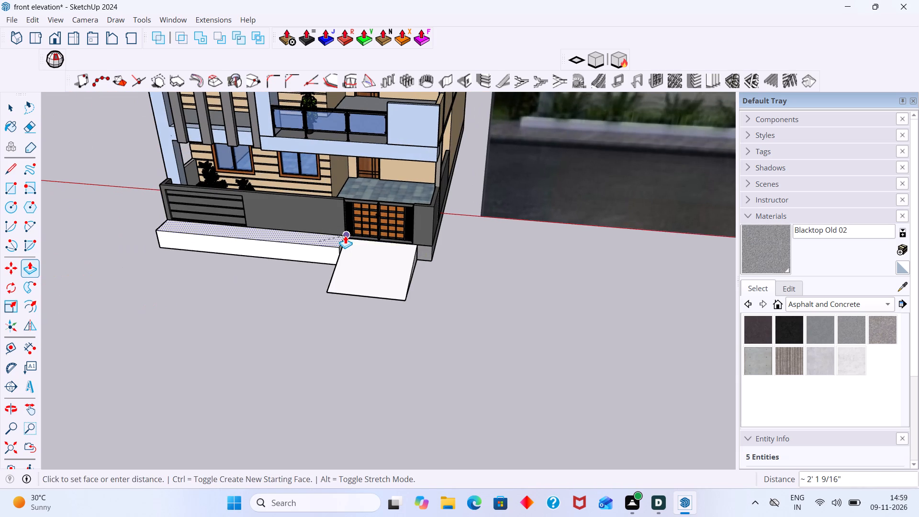
left_click(345, 236)
key("space")
left_click(257, 301)
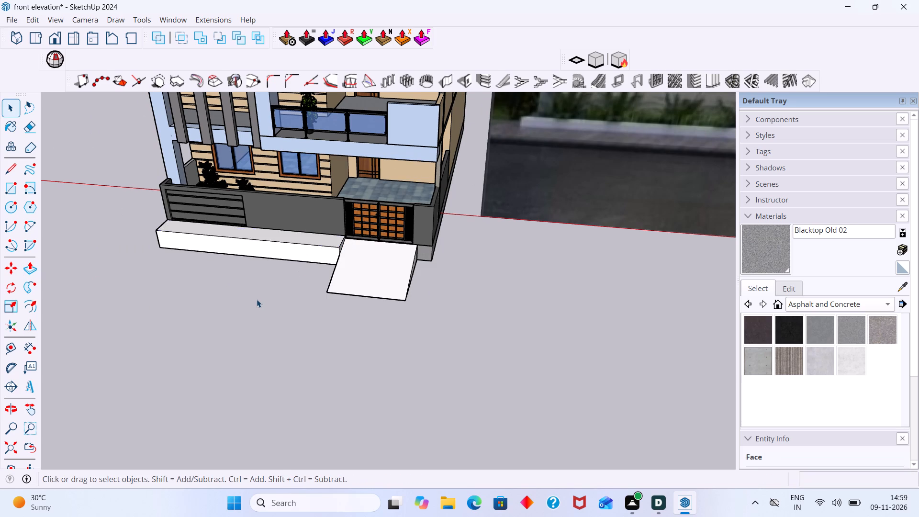
Offset the long block's top face inward by about 4" to outline a planter rim.
scroll(256, 291, "up", 1)
middle_click_drag(256, 290, 337, 311)
scroll(310, 261, "up", 6)
left_click(303, 249)
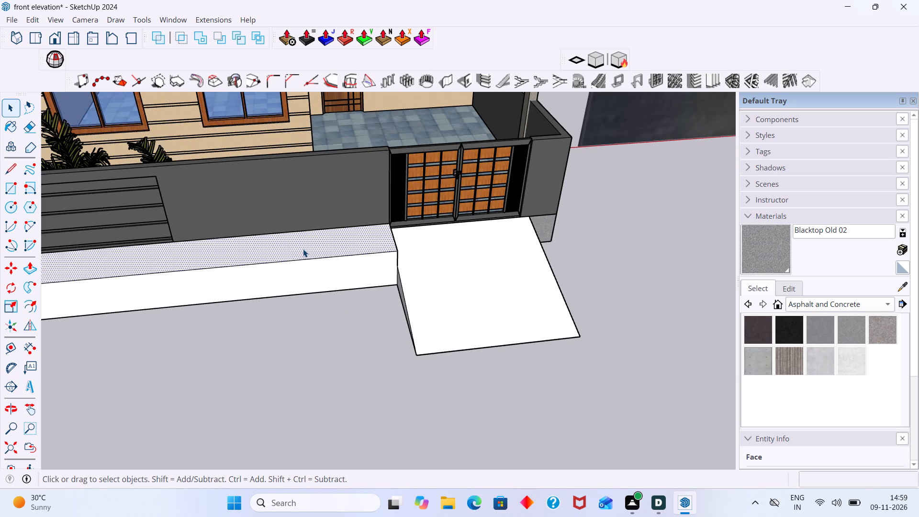
key("f")
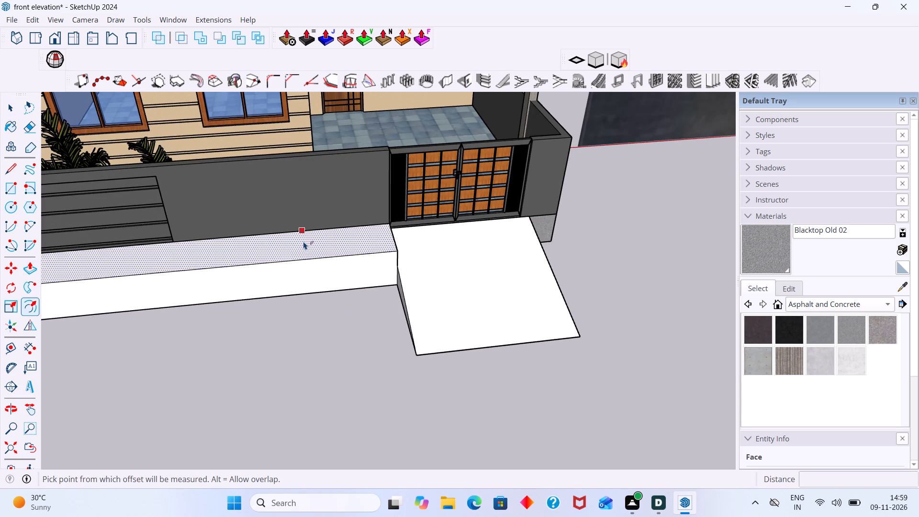
left_click(303, 239)
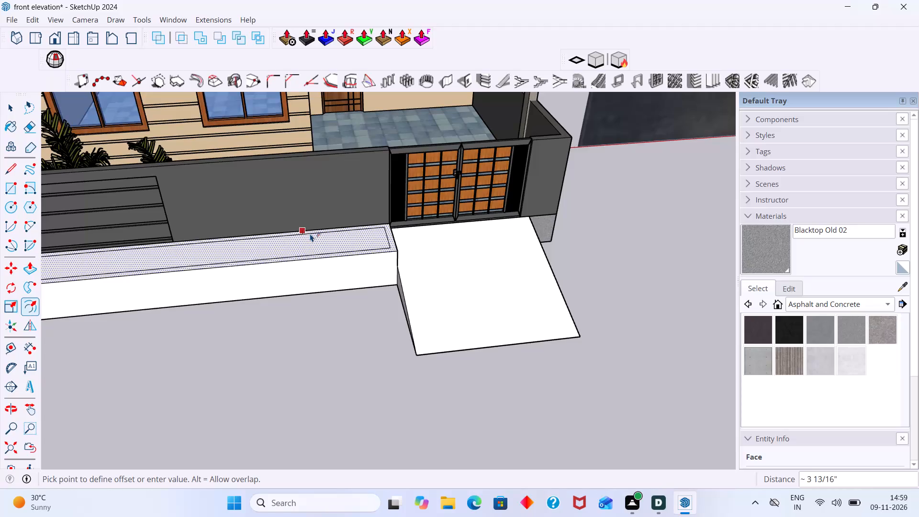
left_click(311, 234)
key("space")
Push/Pull the inner top face down about 1' to hollow the block into a planter trough.
left_click(316, 243)
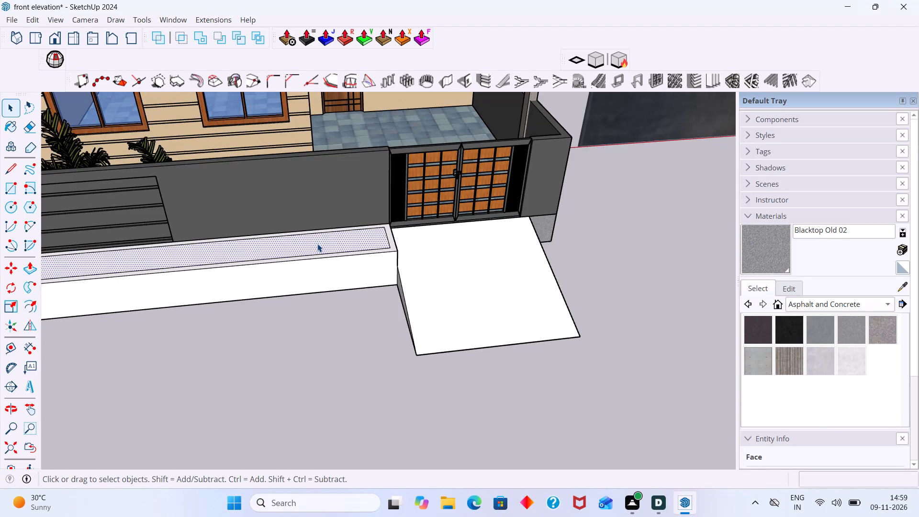
key("p")
left_click(317, 244)
middle_click_drag(321, 255, 612, 270)
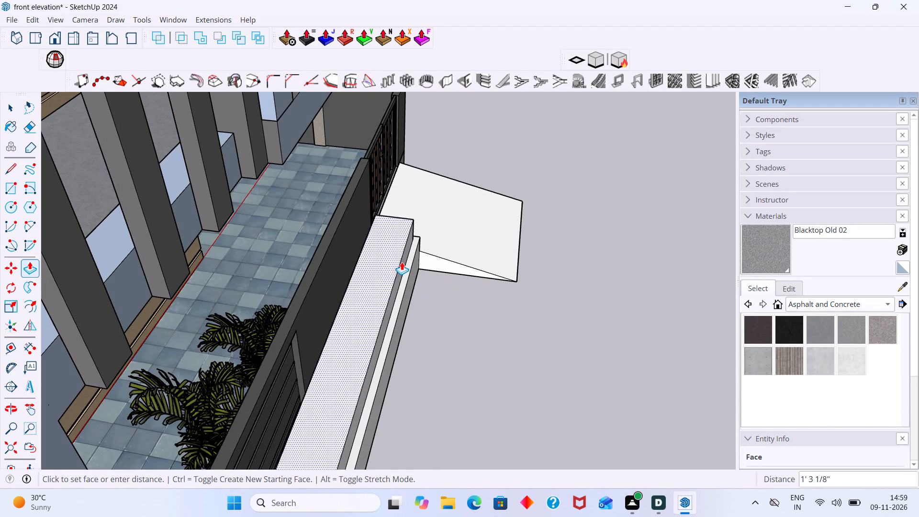
left_click(381, 298)
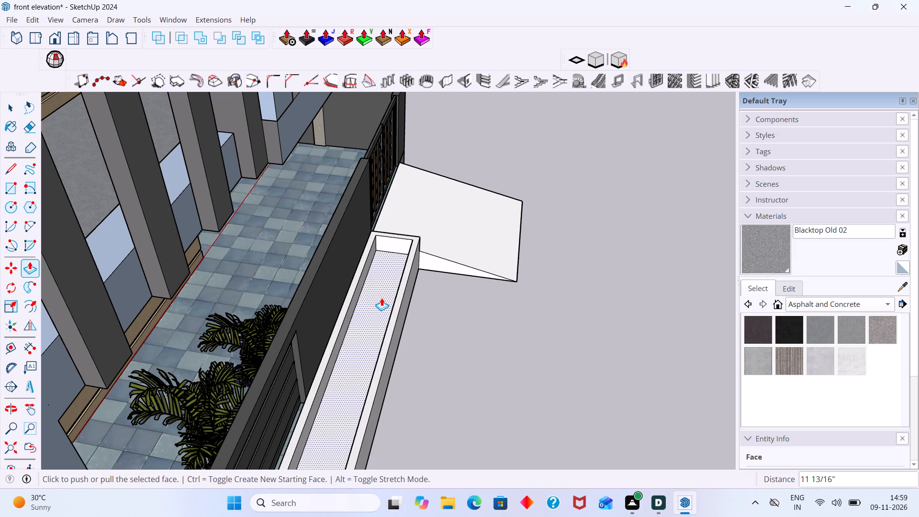
key("space")
left_click(473, 339)
scroll(465, 337, "down", 5)
middle_click_drag(462, 357, 332, 323)
scroll(332, 332, "down", 3)
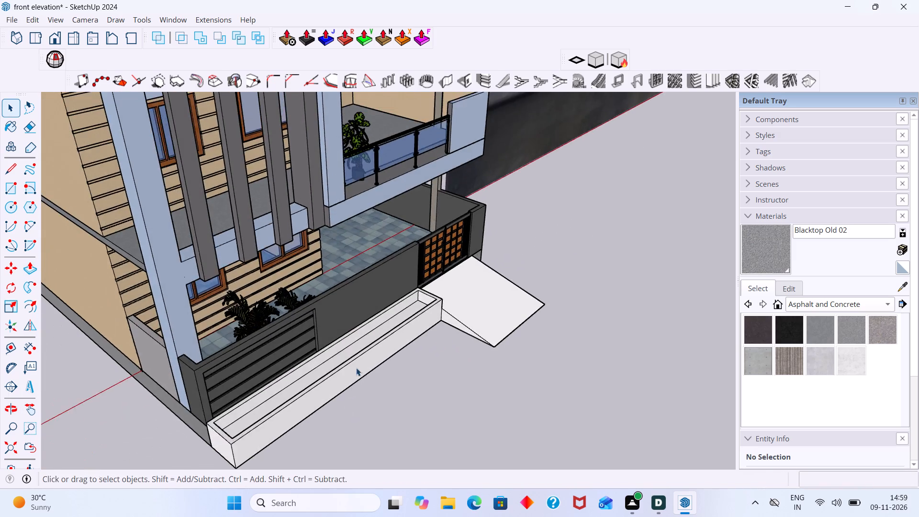
Copy the smaller potted plant from behind the boundary wall to the ground in front of the planter, about 14' 2" away.
scroll(356, 368, "down", 1)
middle_click_drag(355, 371, 268, 366)
scroll(274, 313, "up", 8)
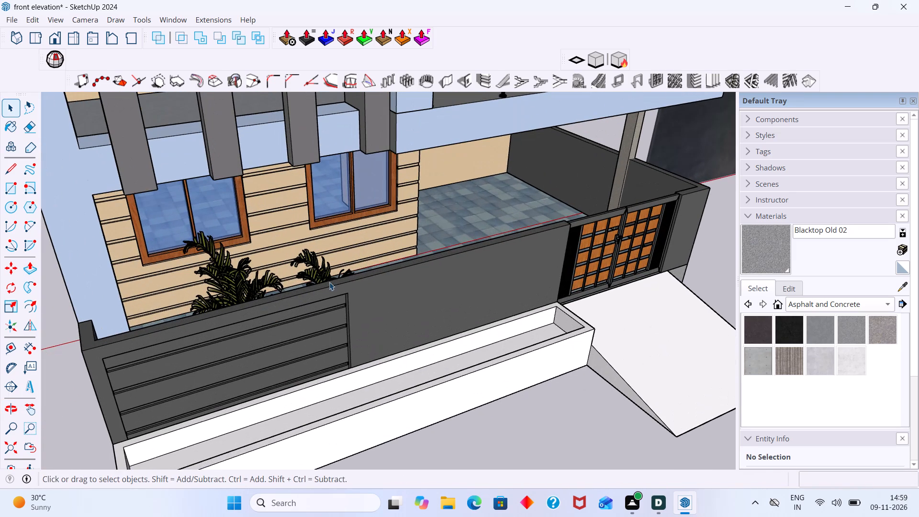
left_click(324, 274)
key("m")
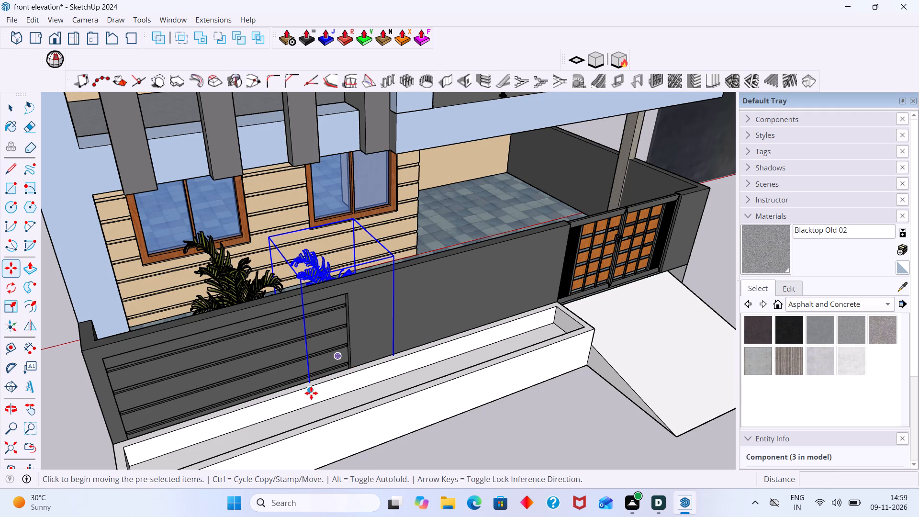
left_click(311, 393)
scroll(414, 447, "down", 5)
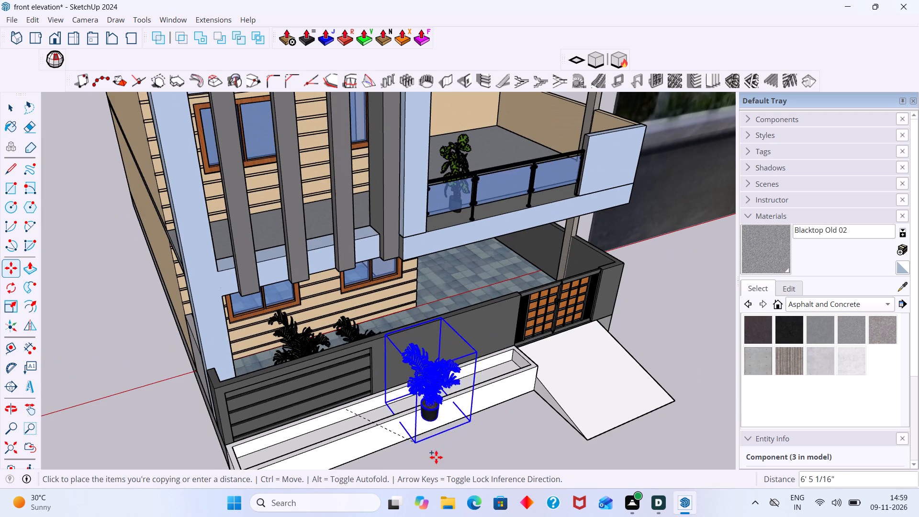
middle_click_drag(427, 465, 401, 361, "shift")
scroll(282, 419, "up", 1)
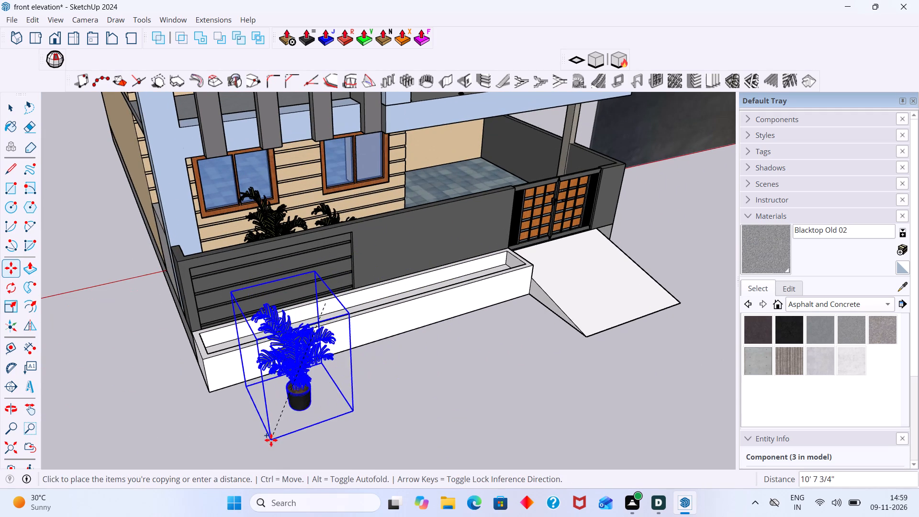
scroll(275, 470, "down", 2)
middle_click_drag(276, 461, 271, 398)
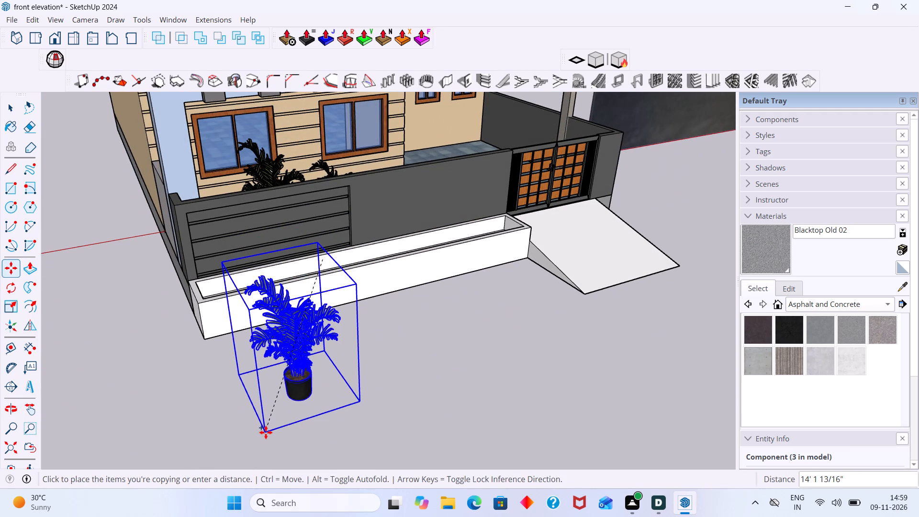
left_click(266, 432)
key("space")
left_click(411, 399)
Scale the copied plant to about 0.75 in height and about 0.75 along the red axis.
scroll(299, 358, "up", 1)
left_click(299, 358)
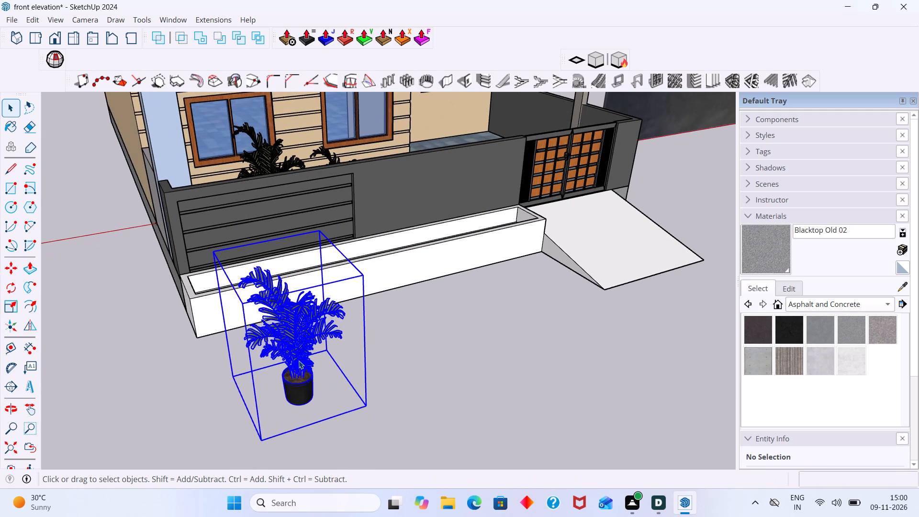
key("s")
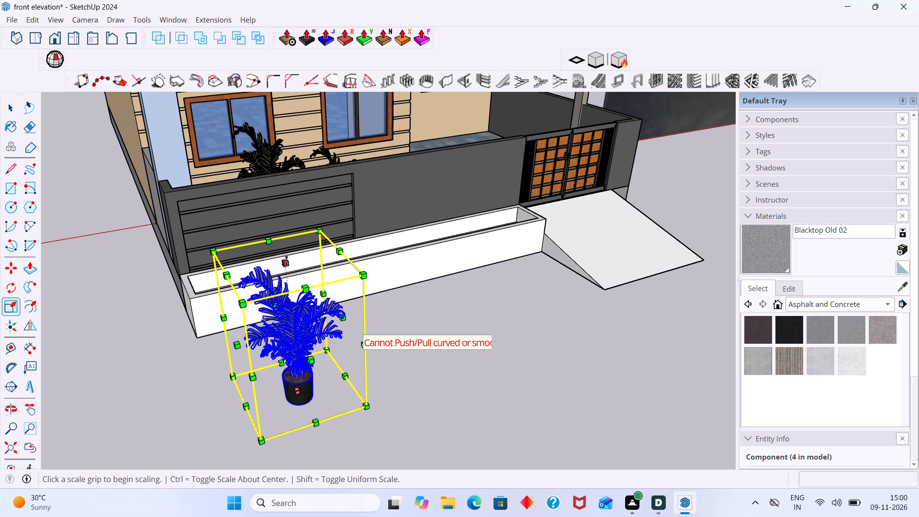
left_click(286, 260)
left_click(292, 298)
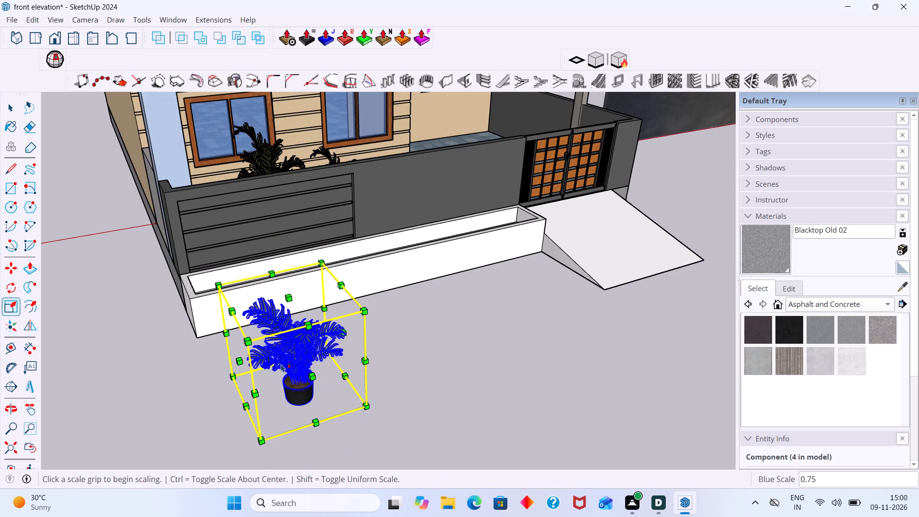
left_click(242, 362)
left_click(269, 362)
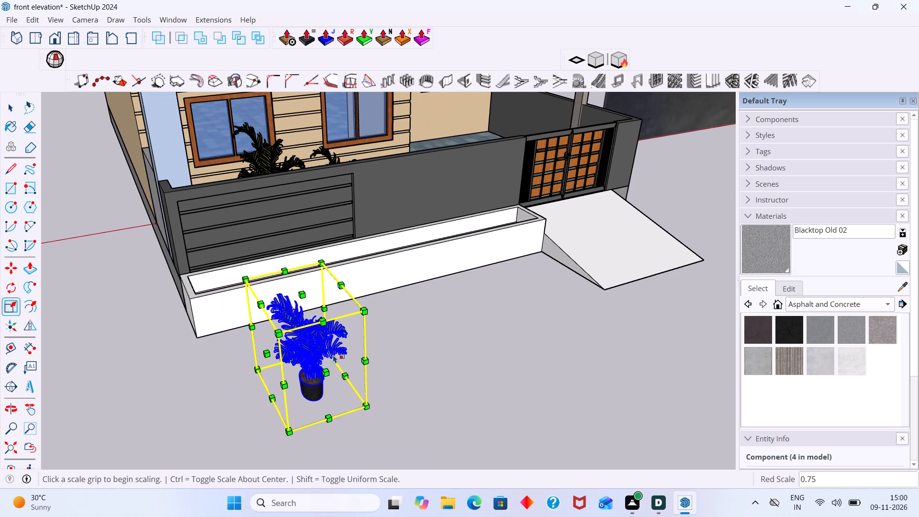
Scale the copied plant further to about 0.86 along the red axis and about 0.61 in height.
middle_click_drag(349, 363, 246, 360)
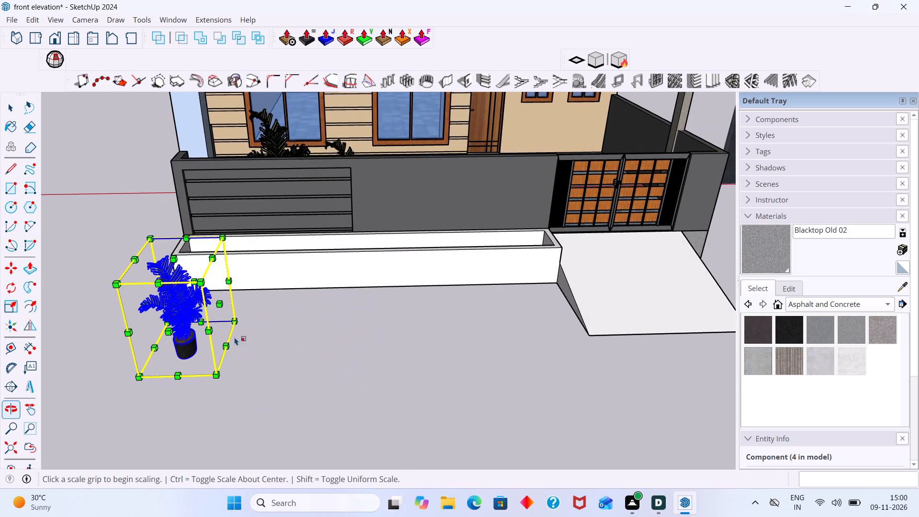
scroll(227, 312, "up", 1)
left_click(220, 307)
left_click(207, 307)
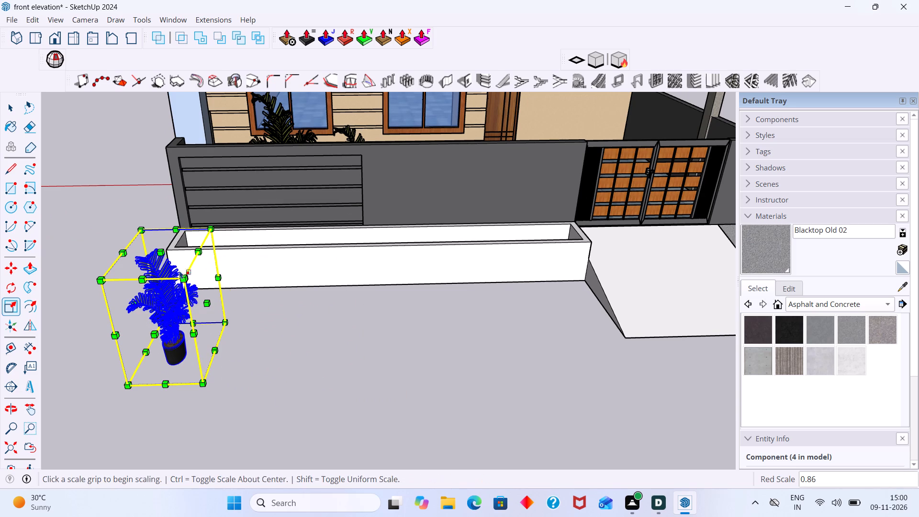
left_click(162, 253)
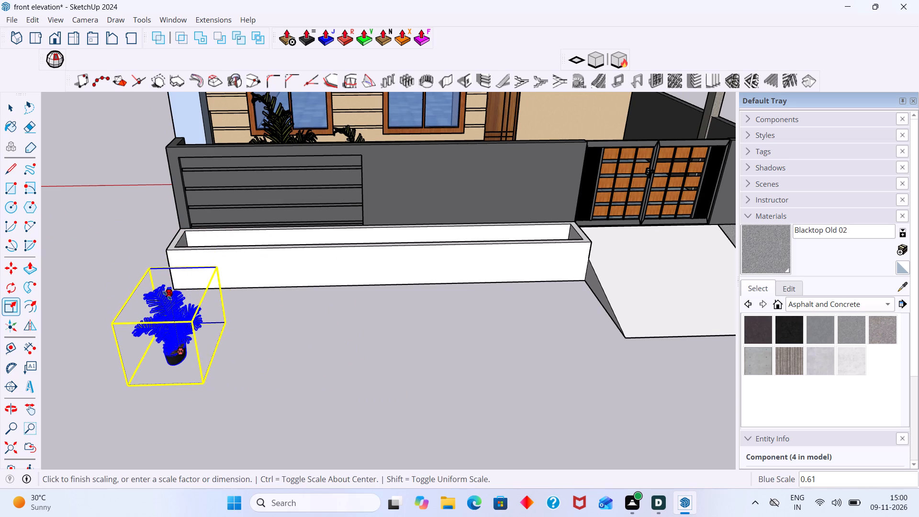
left_click(167, 295)
key("space")
left_click(271, 365)
Move the scaled plant about 9' 8" into the planter trough, near the end farthest from the ramp.
scroll(210, 352, "down", 2)
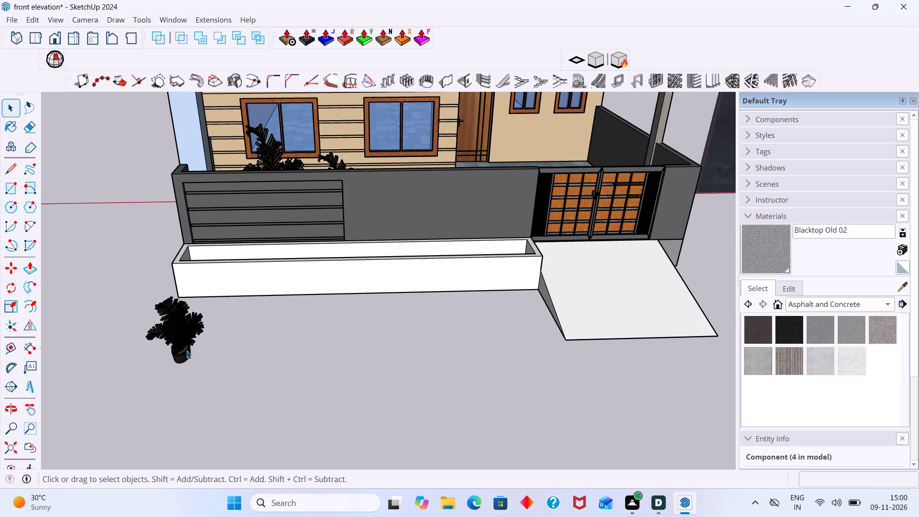
left_click(187, 334)
key("m")
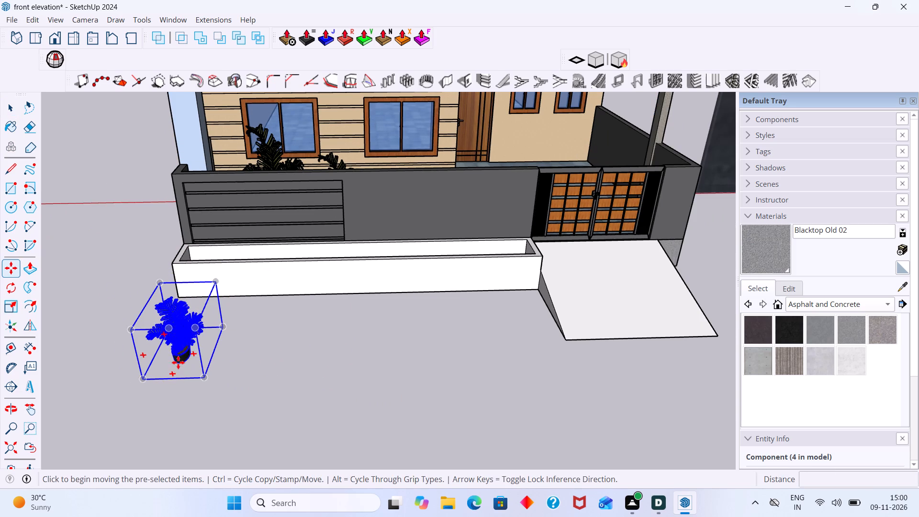
left_click(179, 361)
middle_click_drag(237, 268, 364, 354)
scroll(280, 349, "up", 15)
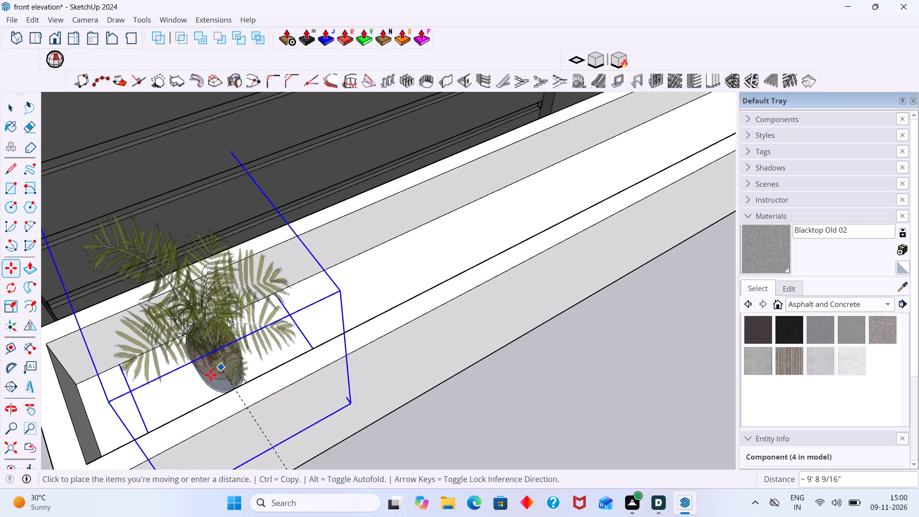
left_click(212, 374)
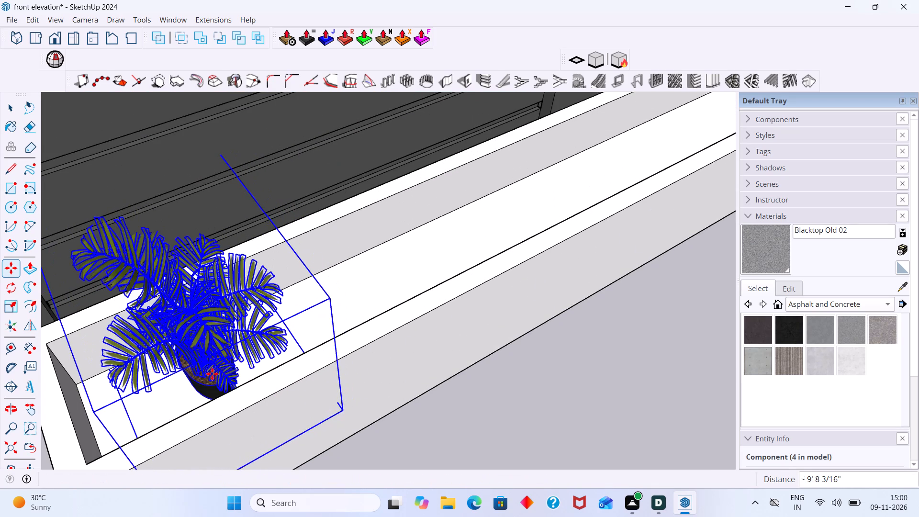
key("space")
left_click(417, 434)
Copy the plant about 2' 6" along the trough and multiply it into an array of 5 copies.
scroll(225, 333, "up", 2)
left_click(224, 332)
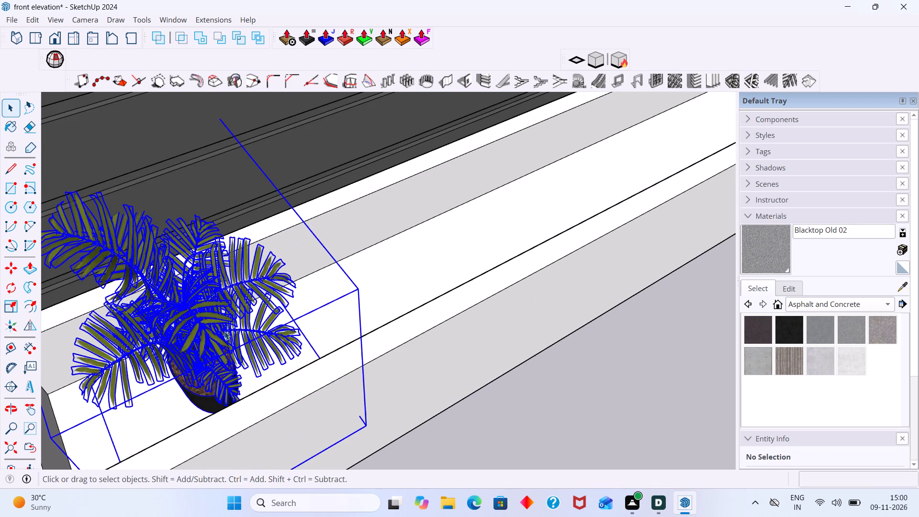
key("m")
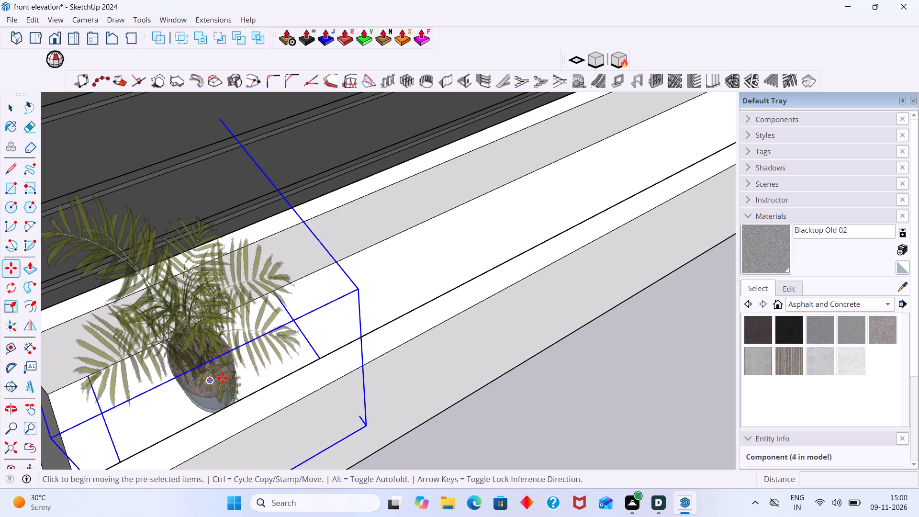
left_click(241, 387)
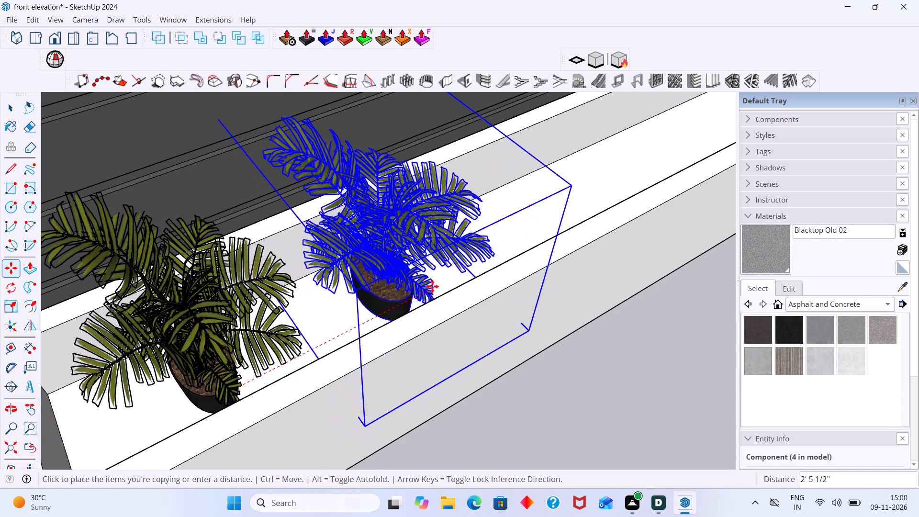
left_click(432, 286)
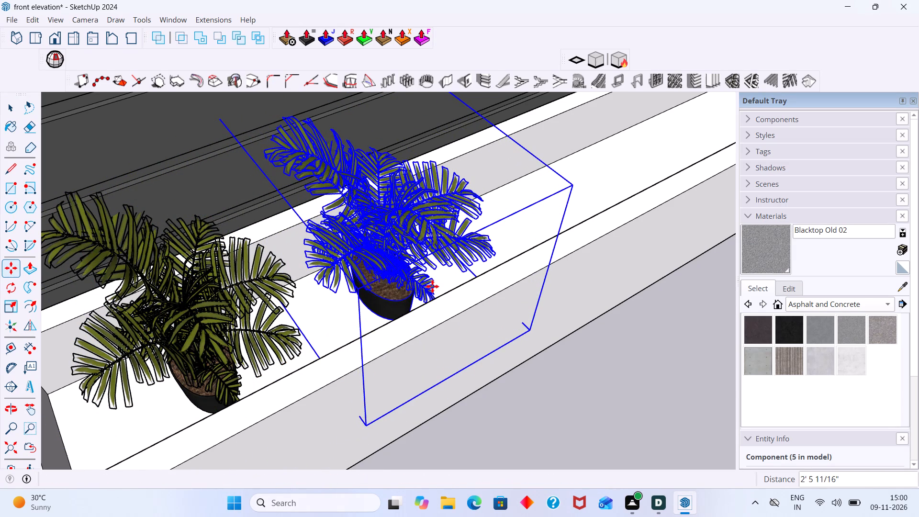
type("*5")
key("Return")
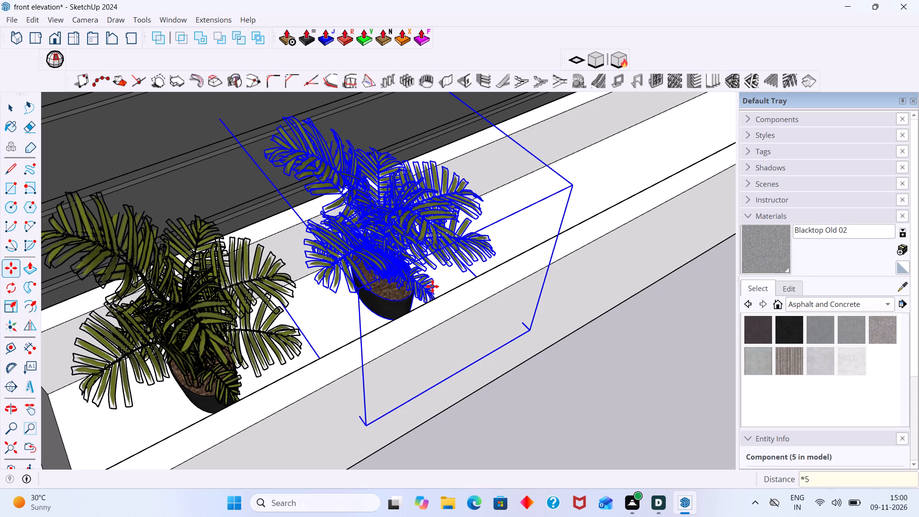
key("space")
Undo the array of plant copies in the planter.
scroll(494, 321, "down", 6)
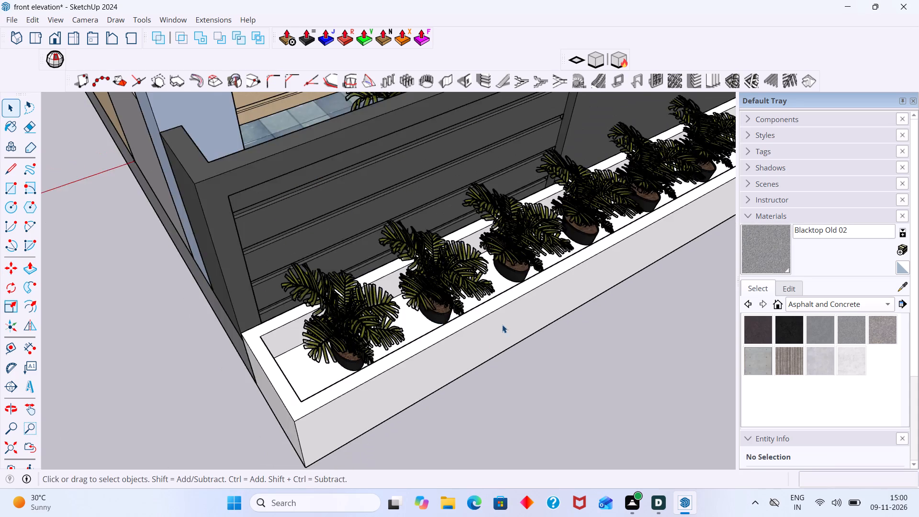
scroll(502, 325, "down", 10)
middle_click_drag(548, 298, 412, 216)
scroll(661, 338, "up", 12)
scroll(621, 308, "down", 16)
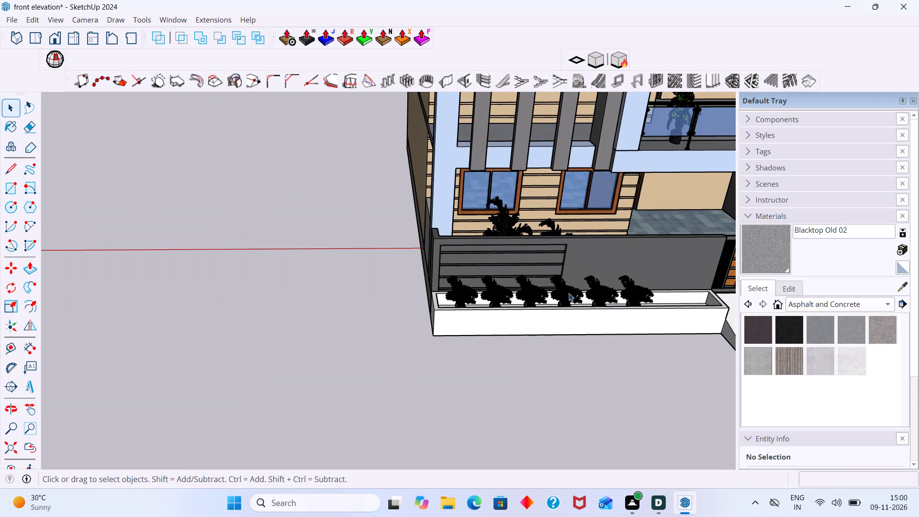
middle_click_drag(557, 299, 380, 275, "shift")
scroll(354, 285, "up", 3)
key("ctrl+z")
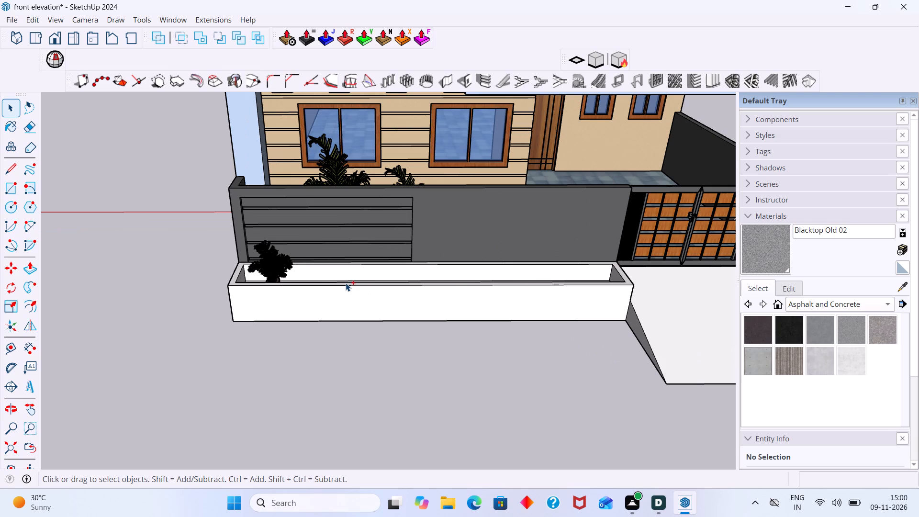
Copy the planter's plant about 4' 2" along the red axis and multiply it into an array of 9 copies.
scroll(292, 276, "up", 7)
left_click(269, 267)
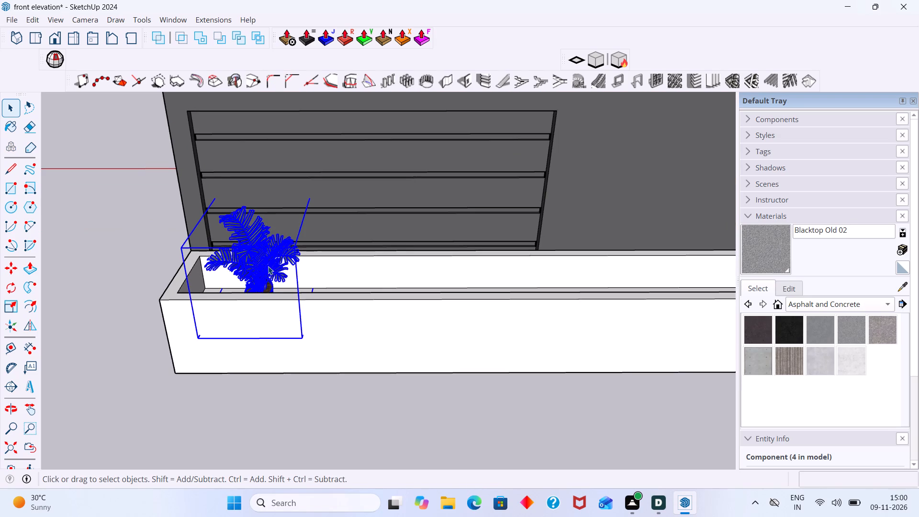
key("m")
left_click(305, 339)
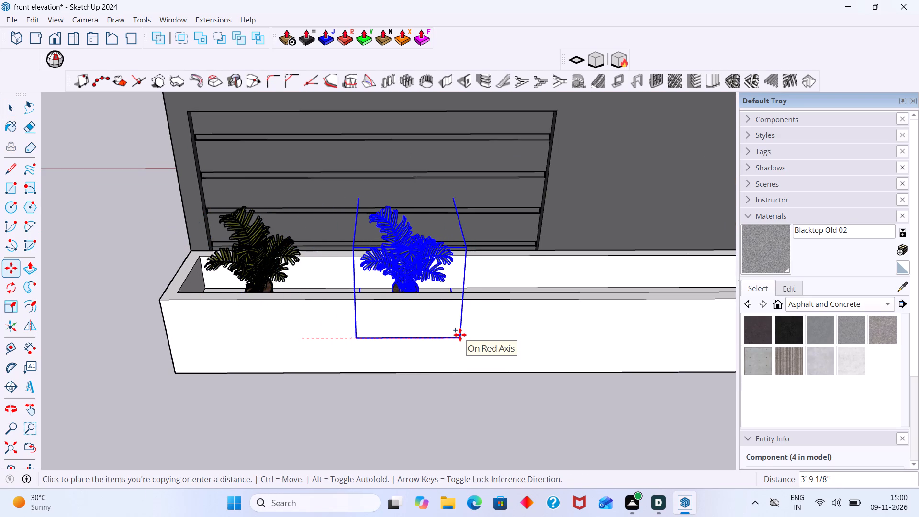
left_click(479, 336)
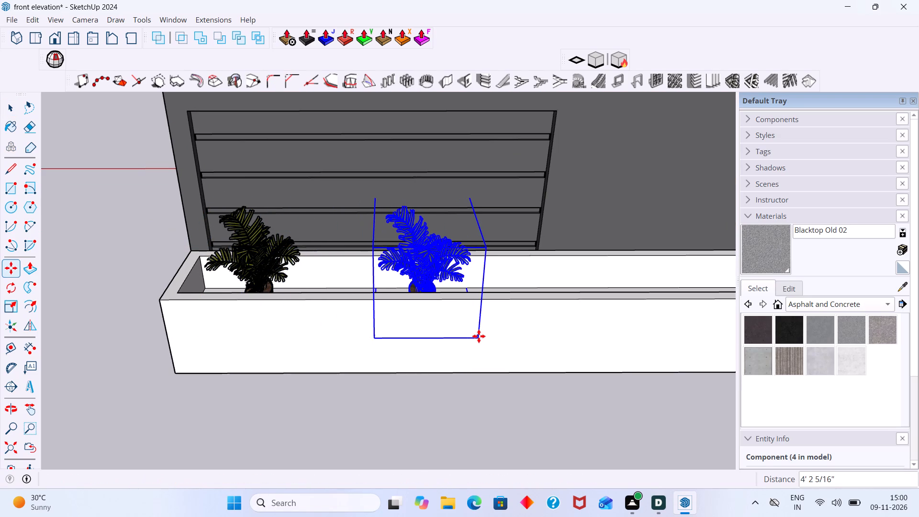
key("asterisk")
key("9")
key("Return")
key("space")
Delete the four extra plant copies standing beyond the planter, two at the top of the ramp and two beside it.
scroll(486, 337, "down", 8)
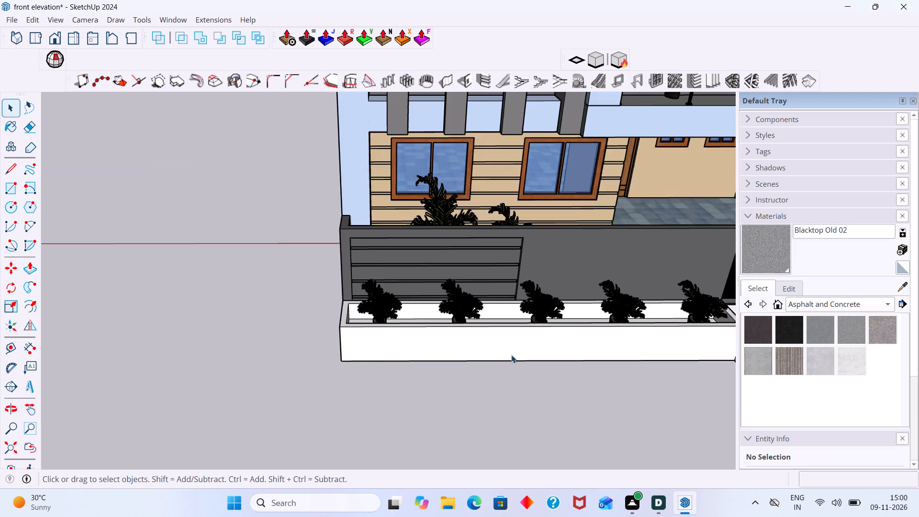
scroll(511, 355, "down", 10)
scroll(725, 356, "up", 8)
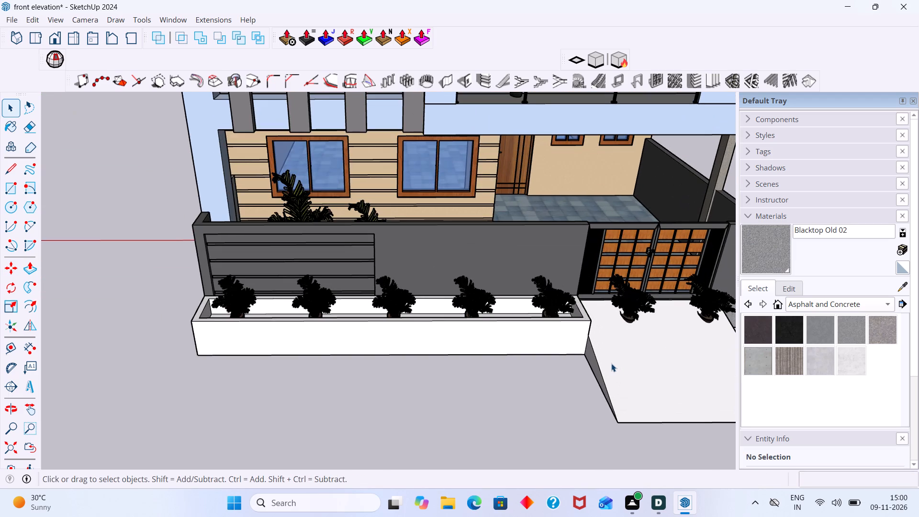
middle_click_drag(604, 364, 374, 341, "shift")
scroll(602, 364, "up", 1, "shift")
scroll(619, 272, "up", 2)
left_click(704, 289)
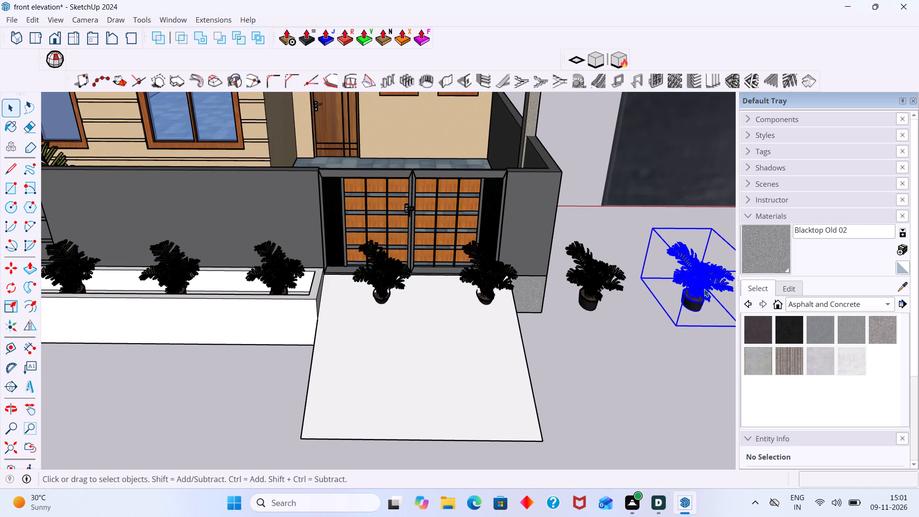
key("Delete")
left_click(606, 292)
left_click(597, 292)
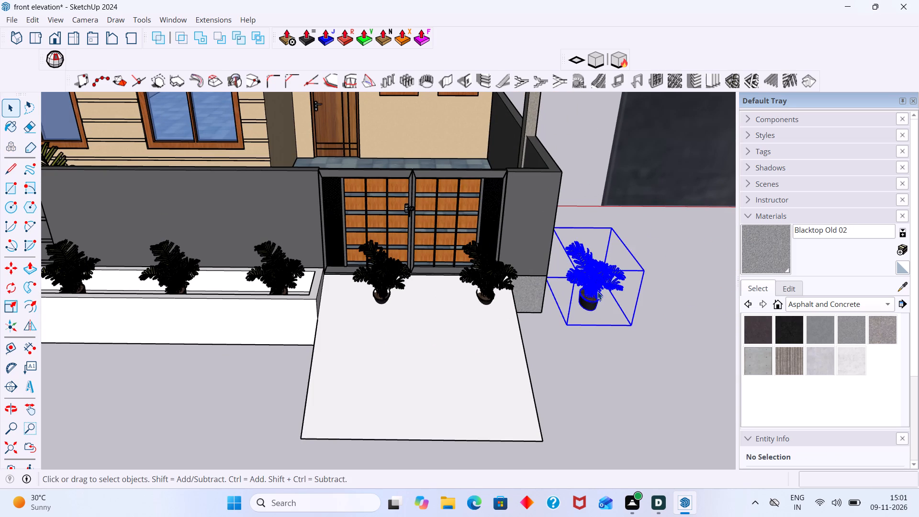
left_click(493, 289)
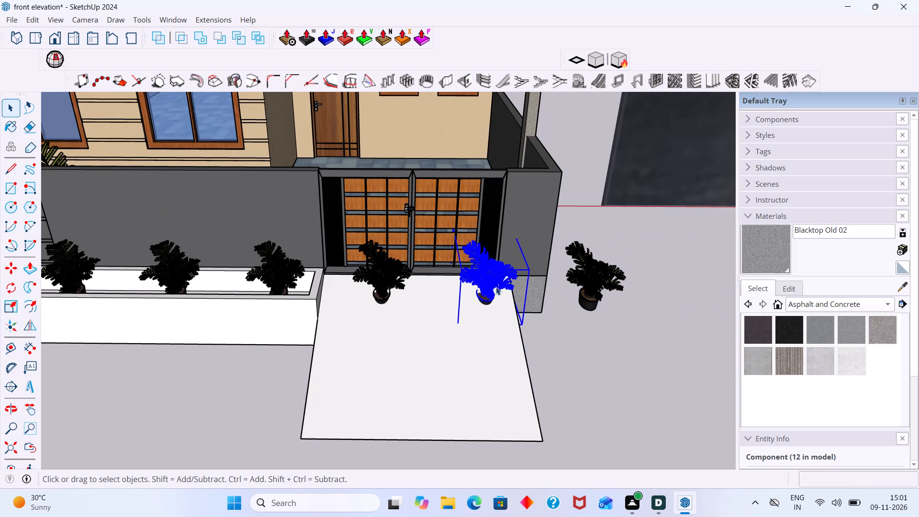
key("Delete")
left_click(587, 280)
key("Delete")
left_click(386, 291)
key("Delete")
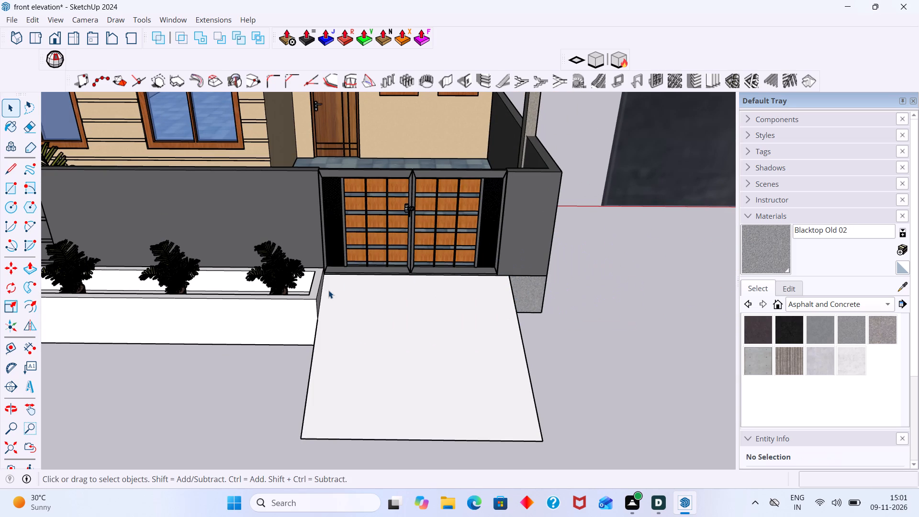
Delete the stray plant copy standing on the ground beyond the entrance ramp.
scroll(325, 292, "down", 9)
left_click(545, 294)
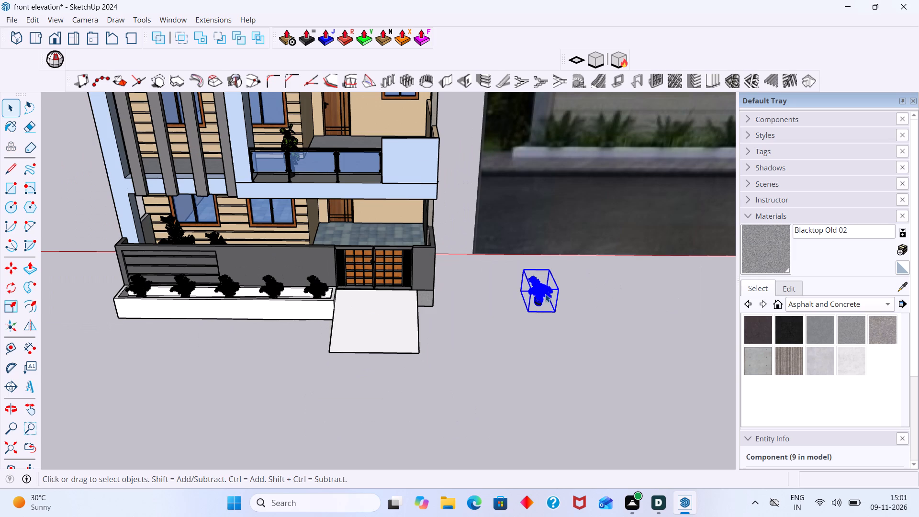
key("Delete")
scroll(505, 299, "down", 3)
left_click(484, 305)
Open the boundary wall group for editing and paint the upper three boards of its grooved panel with Color D05.
scroll(324, 293, "up", 11)
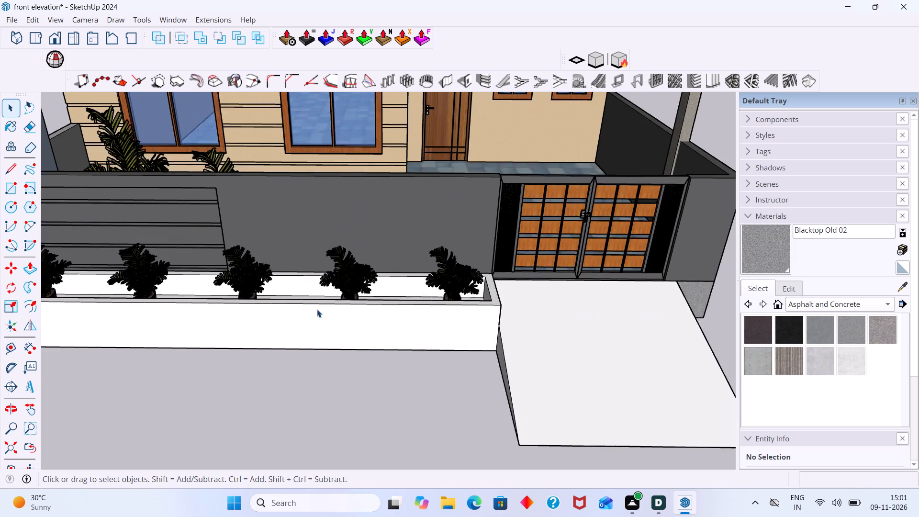
middle_click_drag(325, 311, 426, 293)
scroll(417, 293, "down", 19)
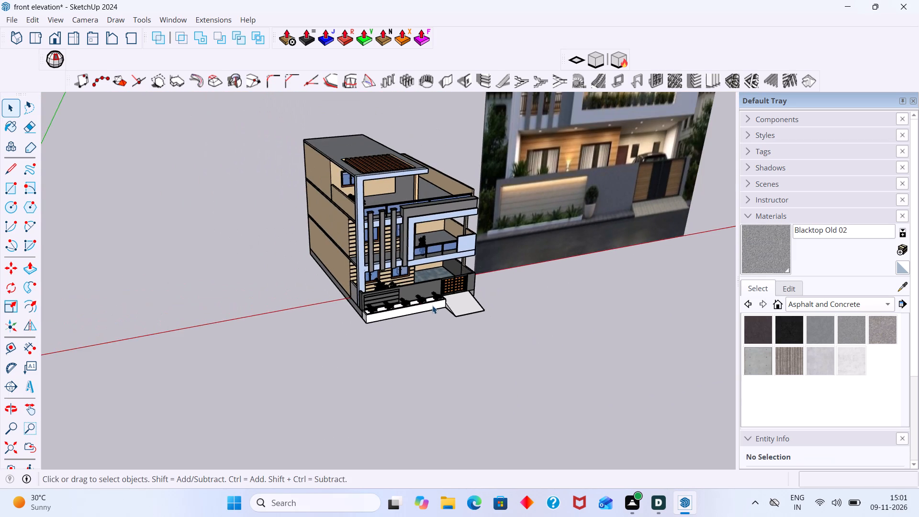
middle_click_drag(432, 305, 393, 295)
scroll(338, 274, "up", 19)
left_click(351, 309)
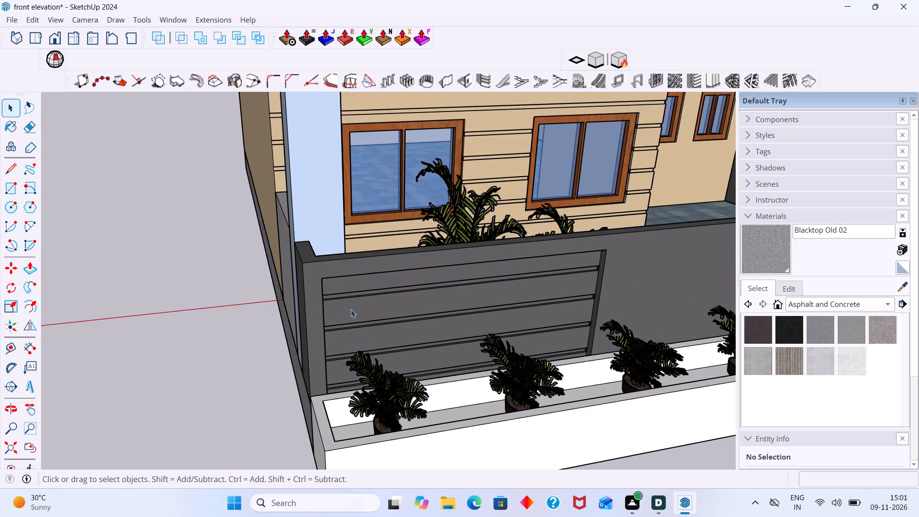
scroll(351, 309, "up", 3)
double_click(350, 309)
left_click(356, 318)
scroll(356, 318, "up", 1)
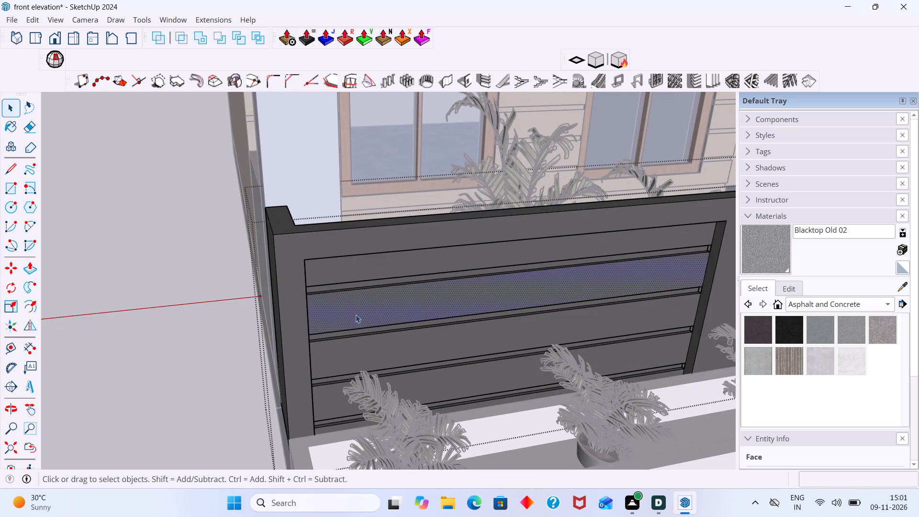
scroll(351, 308, "up", 4)
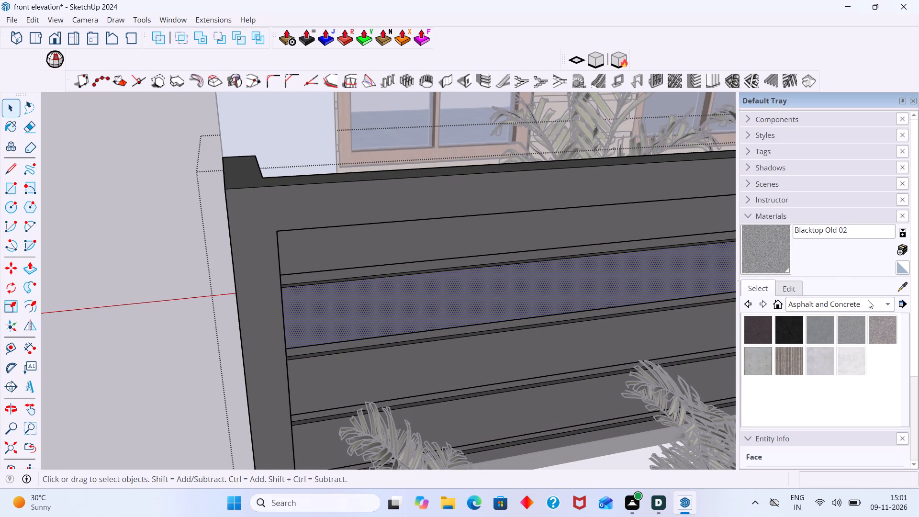
left_click(884, 305)
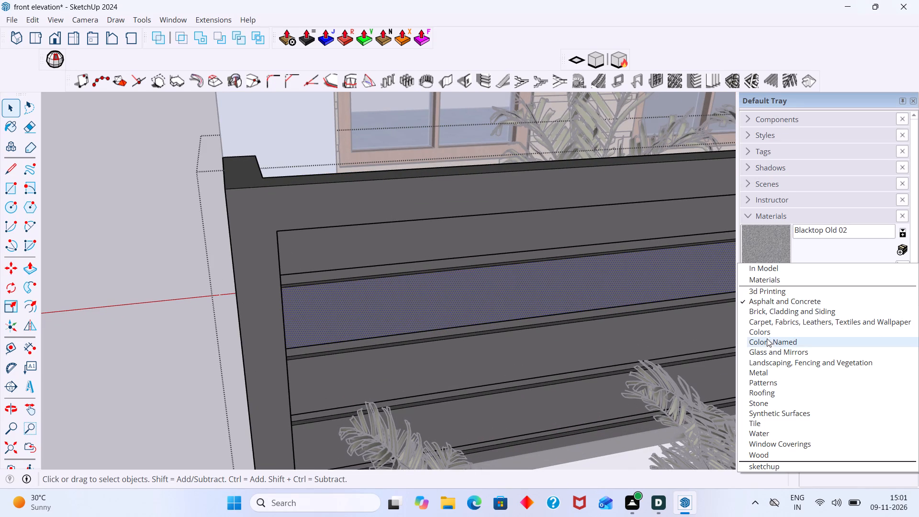
left_click(767, 335)
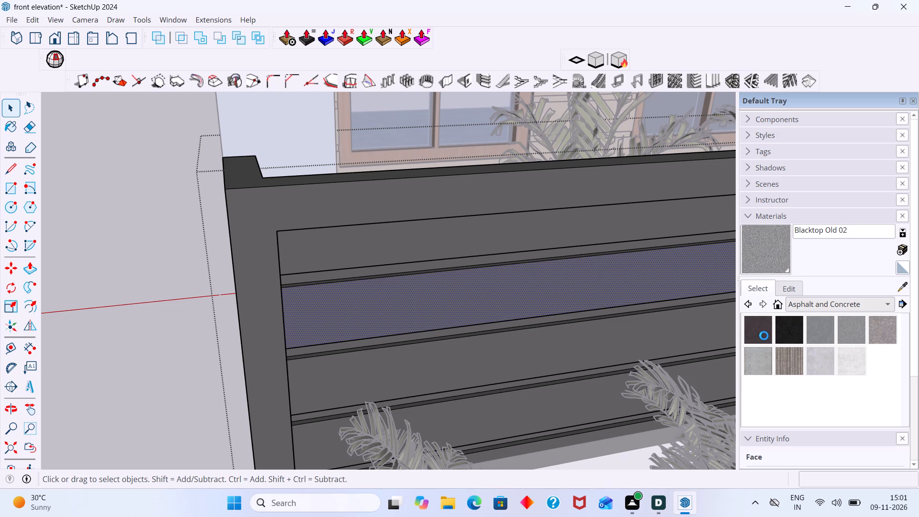
scroll(881, 407, "down", 2)
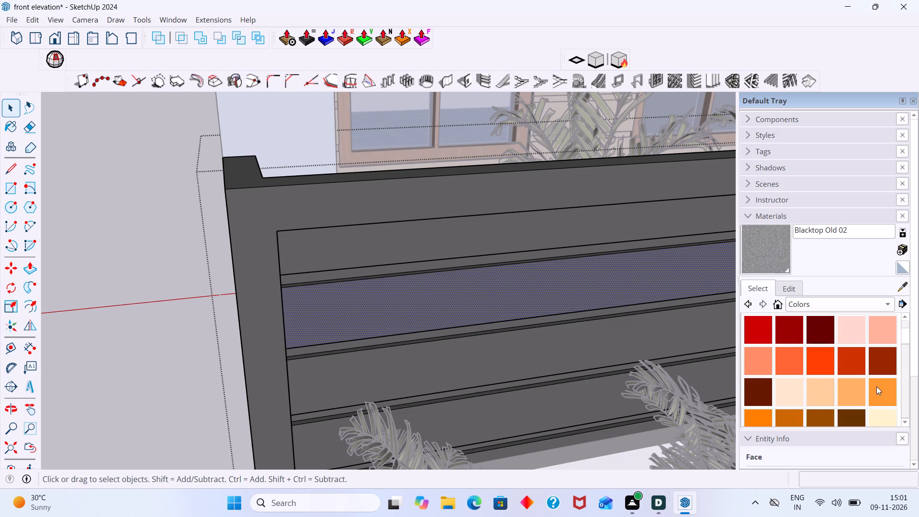
scroll(855, 398, "down", 2)
left_click(852, 401)
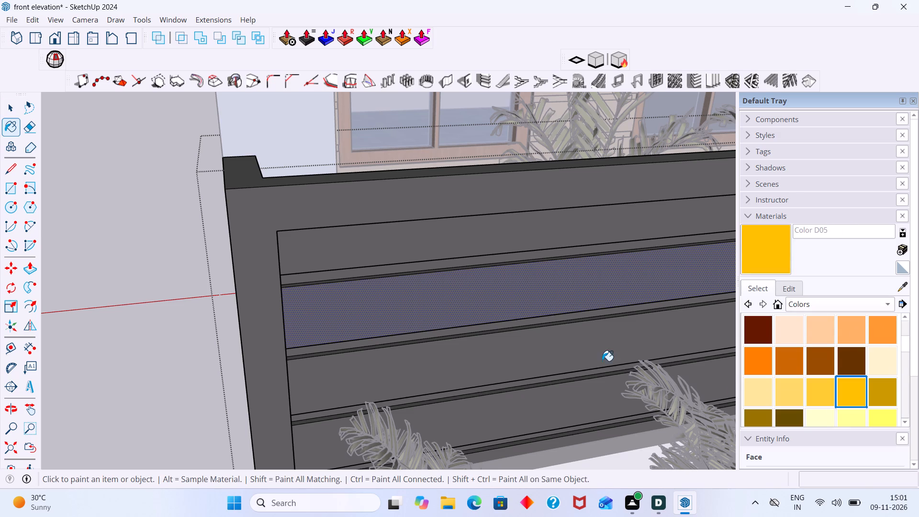
scroll(594, 354, "up", 2)
left_click(562, 293)
left_click(548, 353)
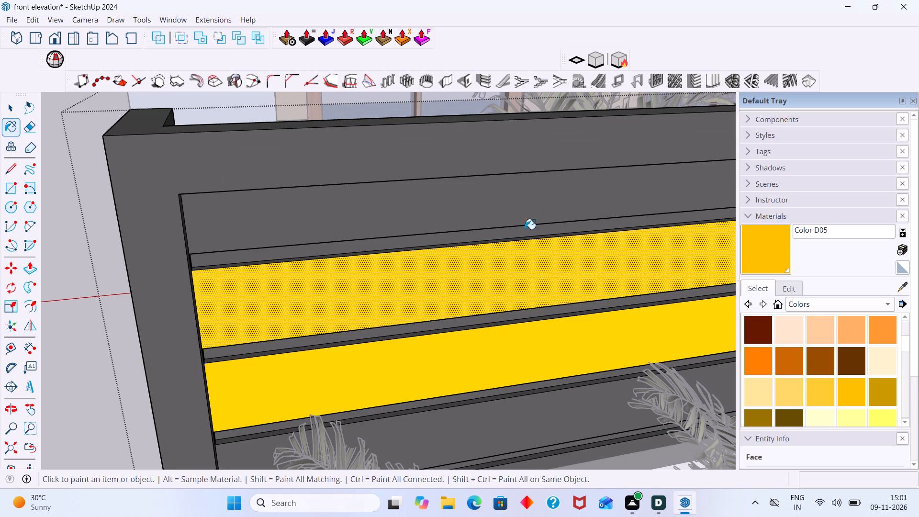
left_click(523, 218)
Paint the narrow strips beneath the first and second panel boards with Color D05.
scroll(487, 242, "up", 3)
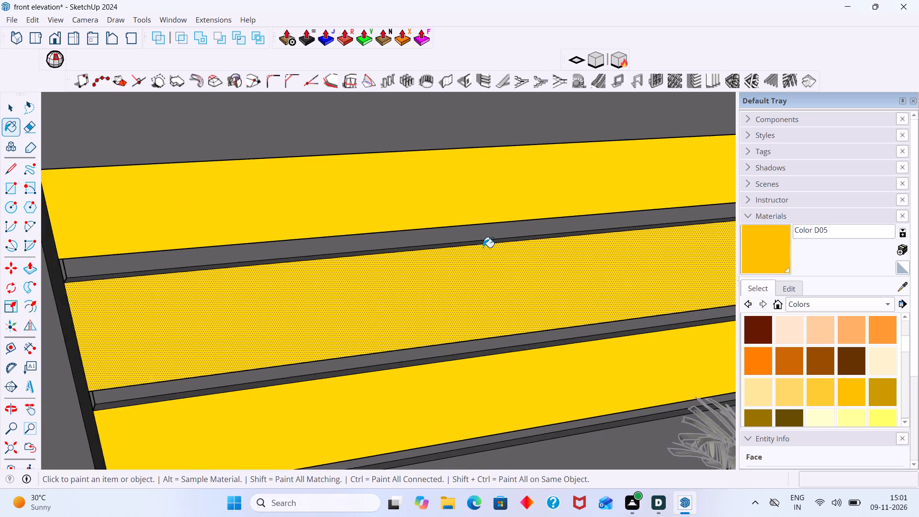
scroll(483, 247, "up", 4)
left_click(500, 225)
left_click(515, 384)
Paint the panel's lowest board, behind the planter's plants, with Color D05.
scroll(515, 385, "down", 2)
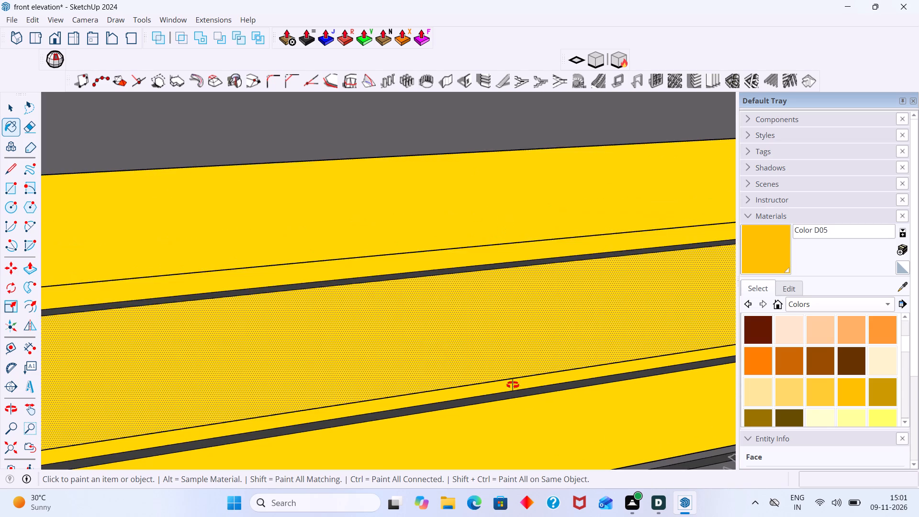
middle_click_drag(513, 385, 507, 350)
scroll(510, 352, "down", 18)
middle_click_drag(555, 416, 594, 392)
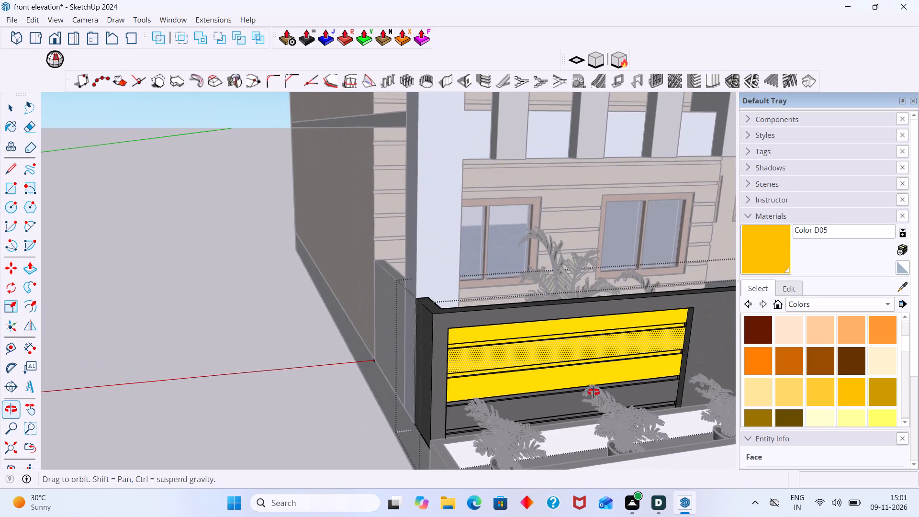
middle_click_drag(594, 392, 600, 388)
scroll(854, 385, "up", 4)
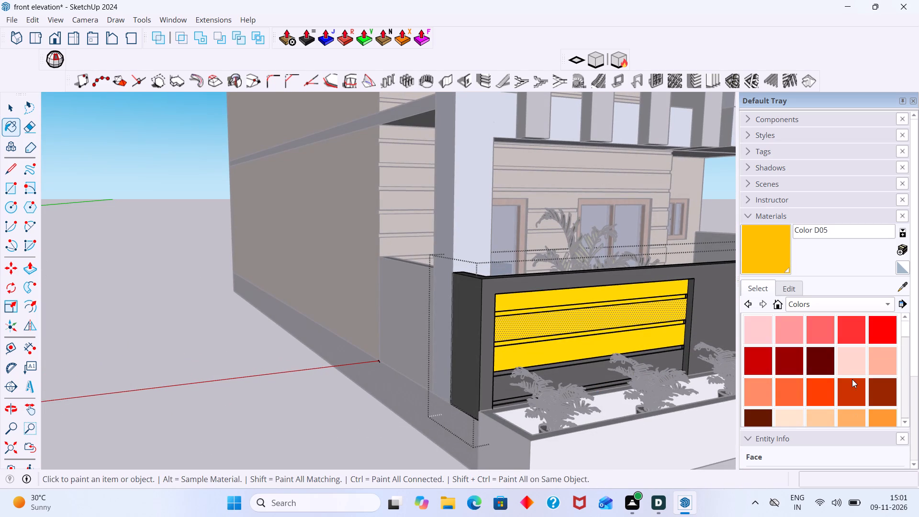
scroll(852, 379, "up", 1)
scroll(852, 379, "down", 5)
left_click(850, 363)
scroll(617, 313, "up", 3)
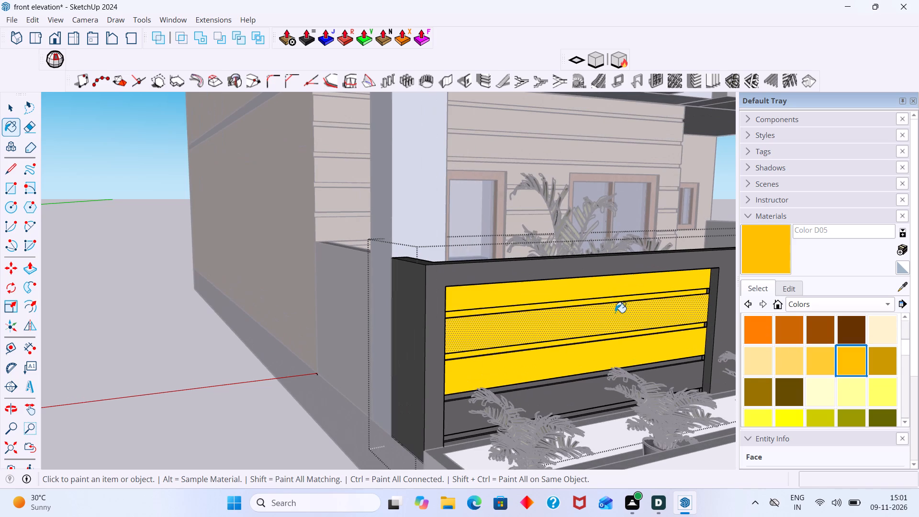
left_click(607, 332)
left_click(607, 329)
left_click(609, 325)
key("space")
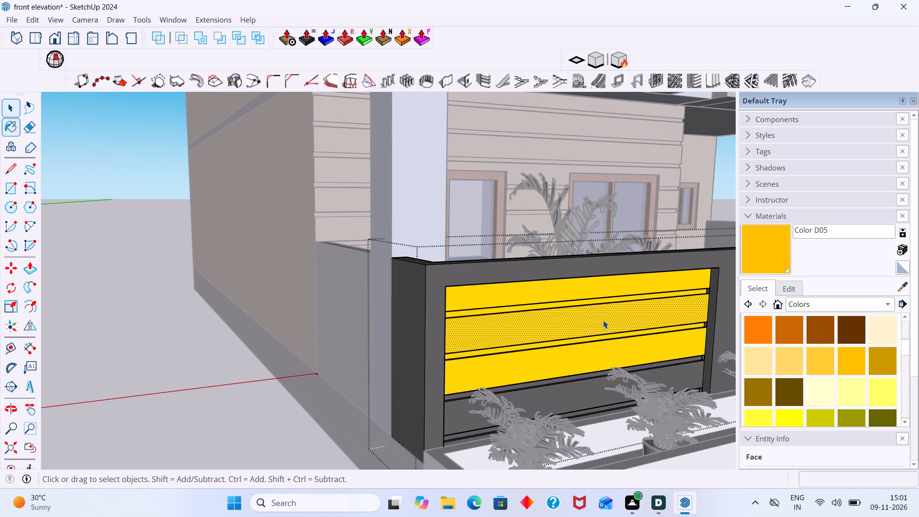
left_click(603, 320)
left_click(847, 360)
left_click(636, 305)
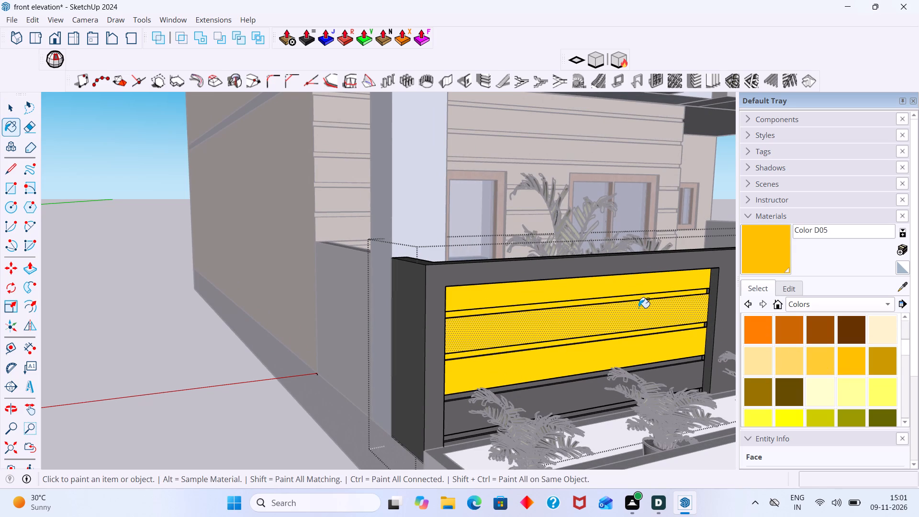
scroll(641, 349, "up", 7)
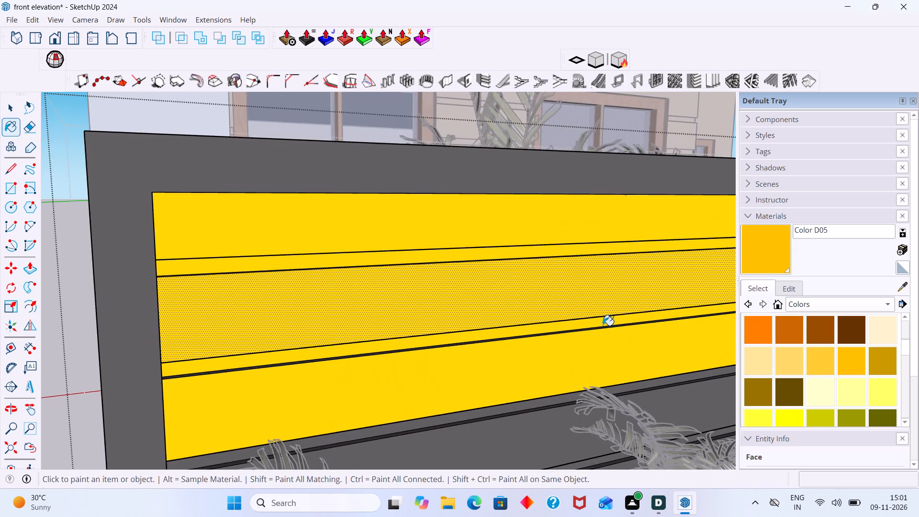
scroll(600, 321, "up", 4)
left_click(600, 357)
scroll(598, 360, "down", 2)
left_click(669, 426)
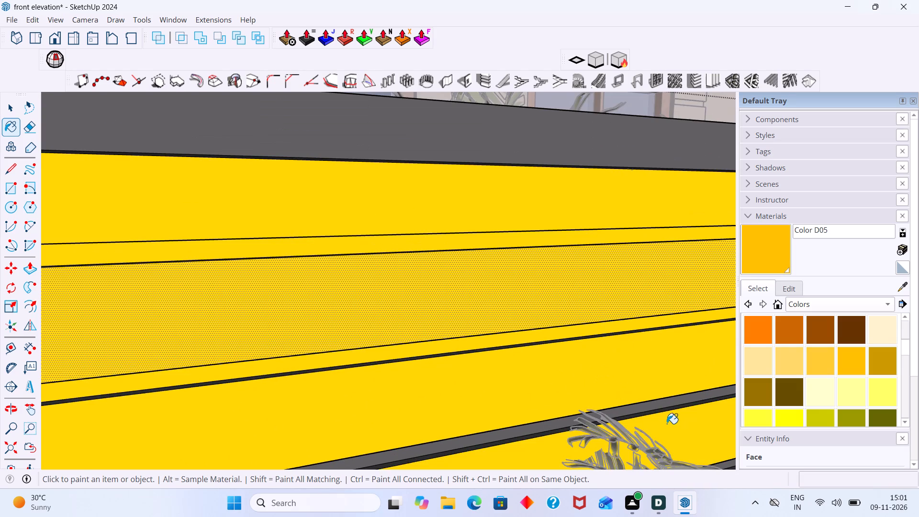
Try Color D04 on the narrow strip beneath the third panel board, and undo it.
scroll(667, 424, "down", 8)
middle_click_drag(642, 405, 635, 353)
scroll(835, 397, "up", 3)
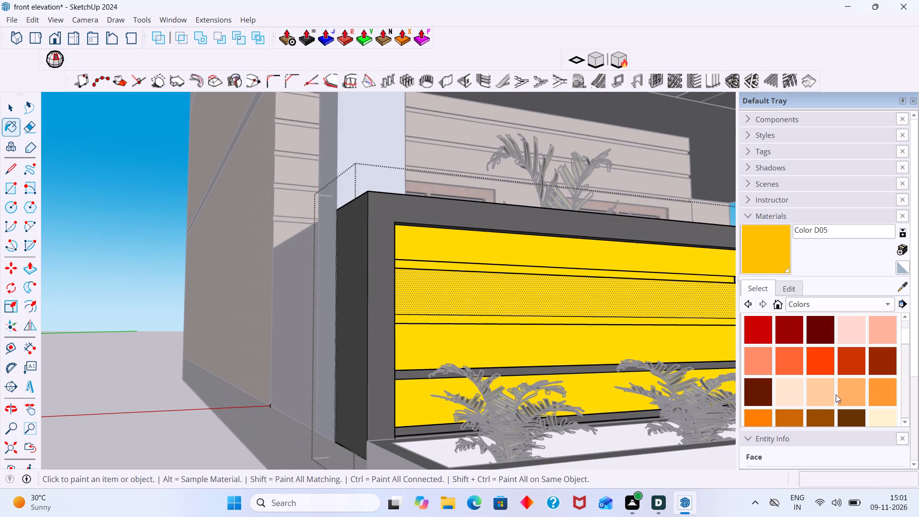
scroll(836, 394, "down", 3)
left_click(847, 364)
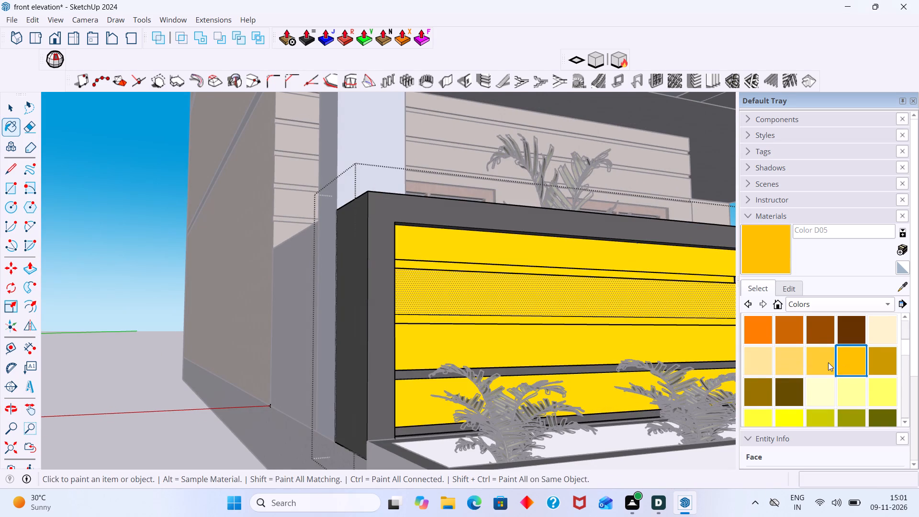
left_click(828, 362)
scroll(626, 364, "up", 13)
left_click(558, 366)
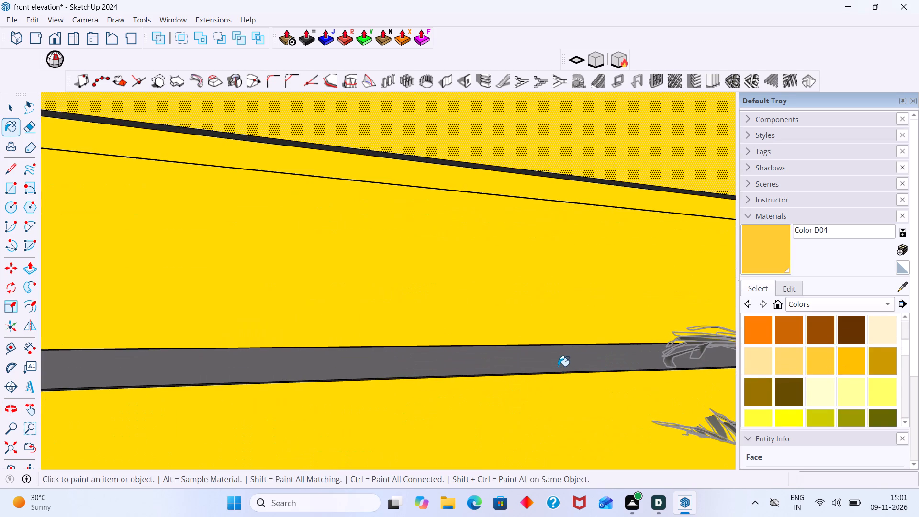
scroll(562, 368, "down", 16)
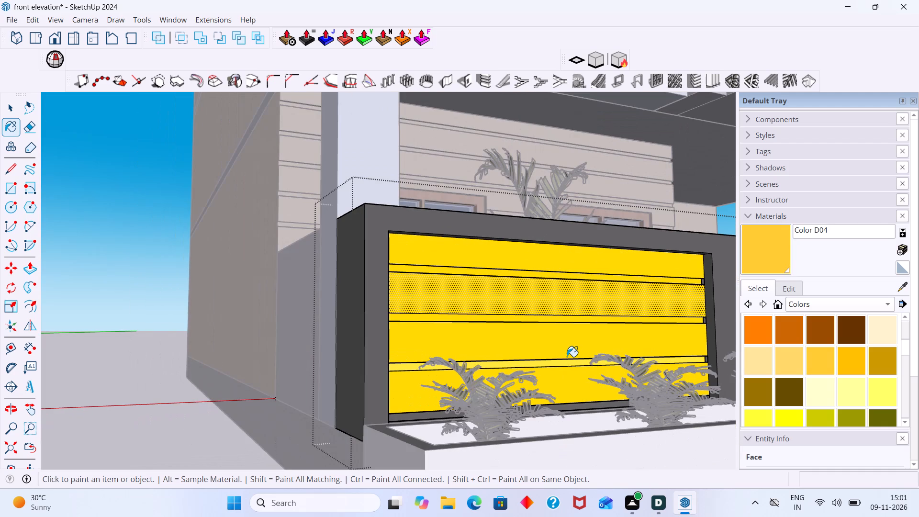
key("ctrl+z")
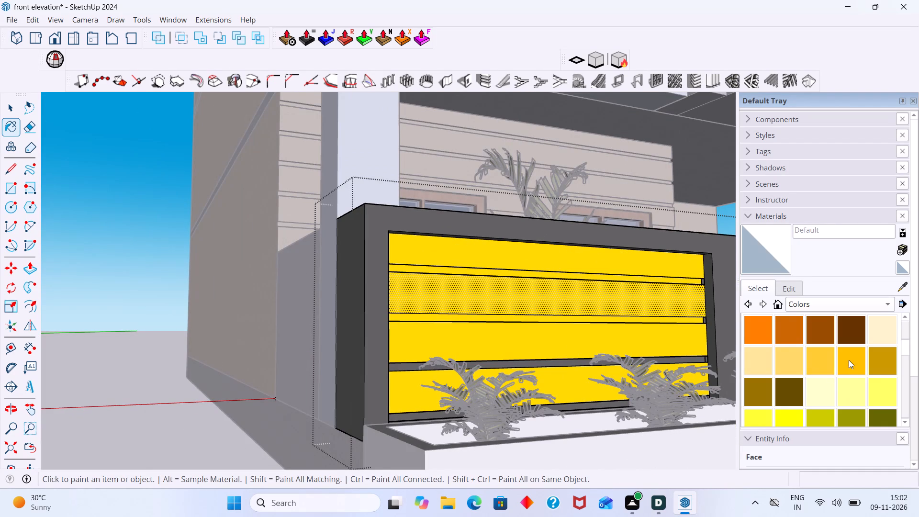
Paint the narrow strip beneath the third panel board with Color D04.
left_click(849, 360)
scroll(477, 326, "up", 10)
left_click(551, 385)
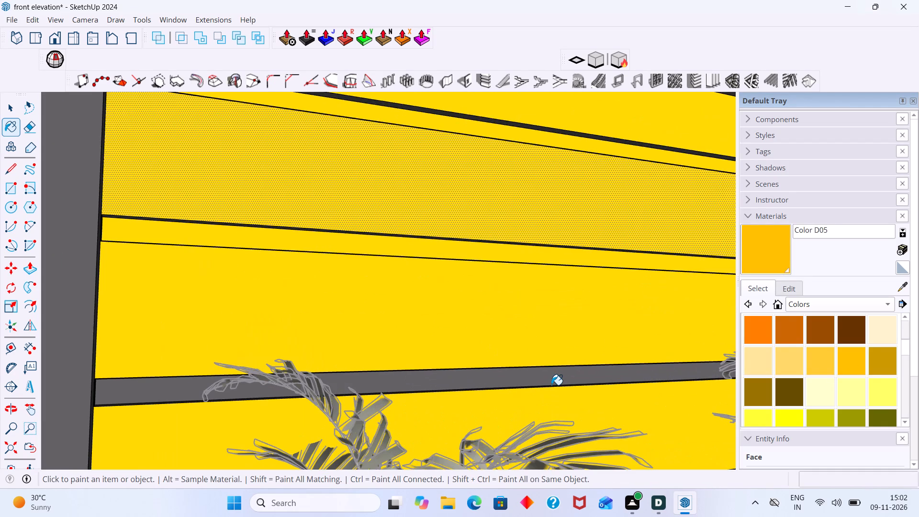
scroll(551, 385, "down", 2)
scroll(551, 385, "up", 3)
key("space")
left_click(550, 382)
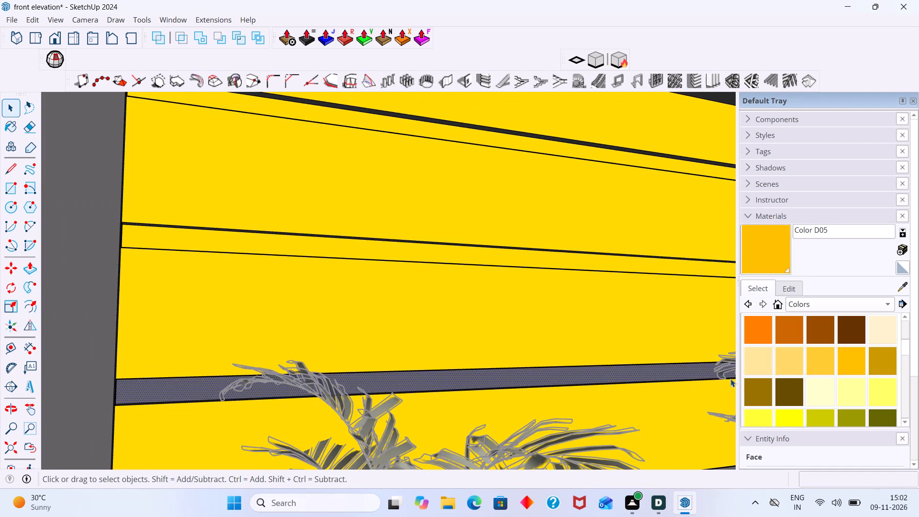
left_click(814, 369)
left_click(652, 367)
scroll(643, 379, "down", 7)
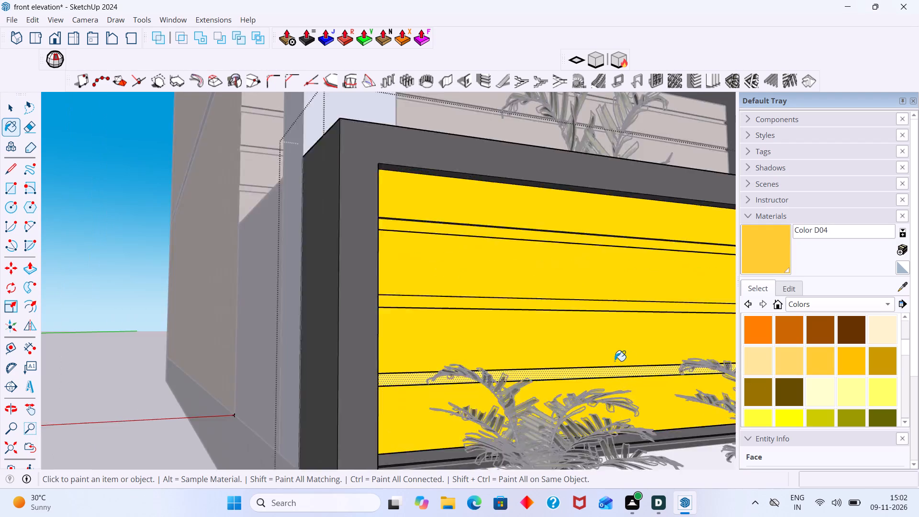
Paint the narrow strip beneath the panel's lowest board with Color D04 and close the boundary wall group.
scroll(615, 361, "down", 7)
middle_click_drag(613, 358, 592, 242, "shift")
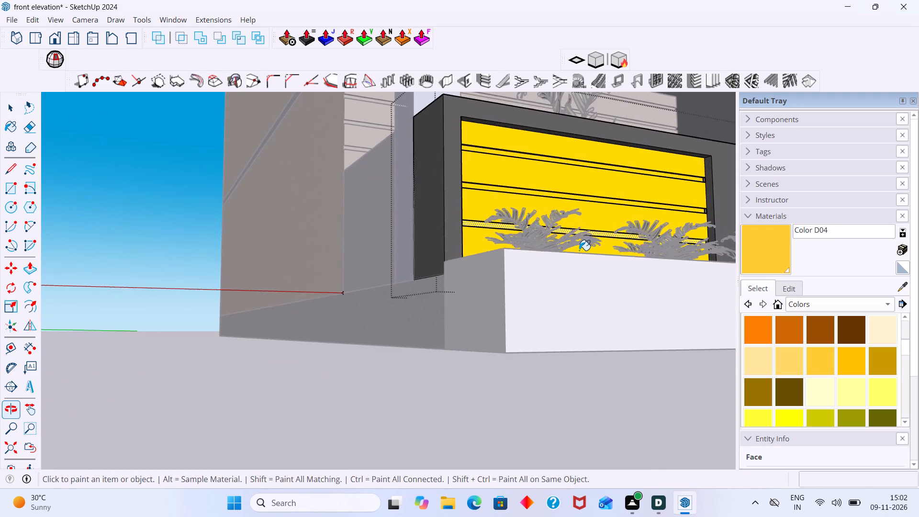
middle_click_drag(578, 255, 582, 375)
scroll(535, 305, "up", 20)
scroll(535, 305, "up", 1)
left_click(453, 327)
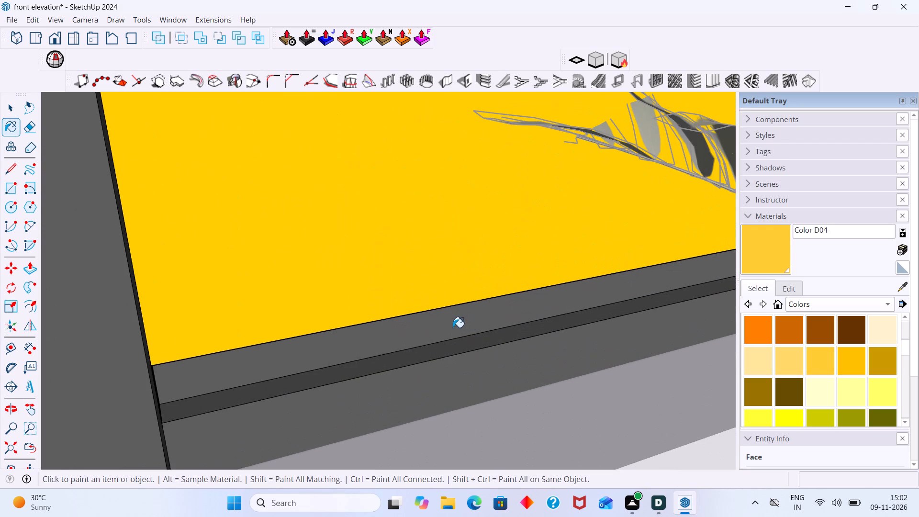
scroll(453, 327, "down", 5)
scroll(462, 336, "up", 6)
scroll(440, 337, "down", 15)
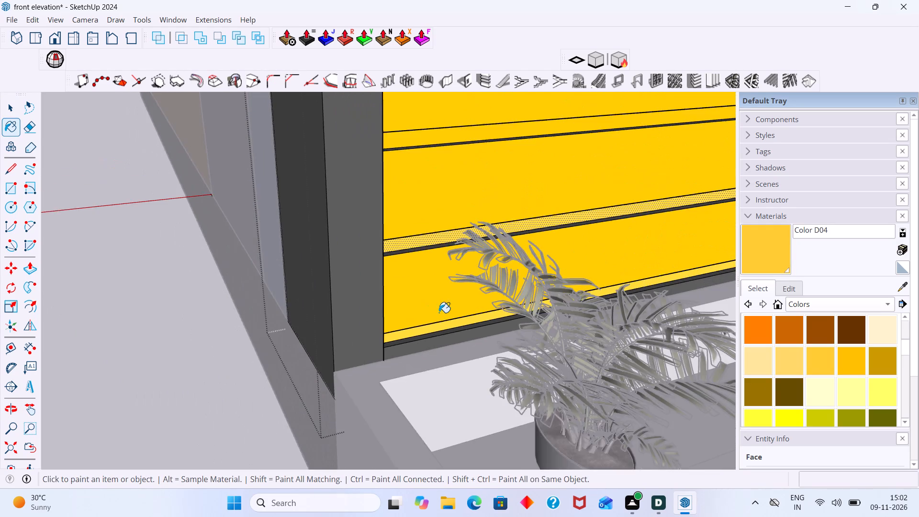
scroll(427, 262, "up", 4)
key("space")
scroll(410, 284, "down", 10)
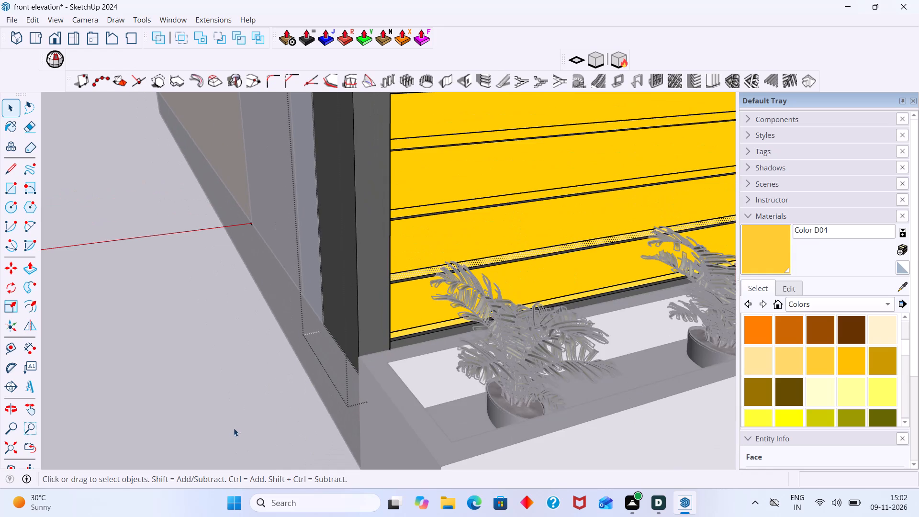
left_click(231, 428)
Sample Color D05 from a panel board and apply it to the boundary wall at one of the panel's narrow strips.
scroll(350, 356, "down", 3)
middle_click_drag(484, 289, 362, 252)
scroll(457, 243, "down", 9)
scroll(559, 251, "up", 3)
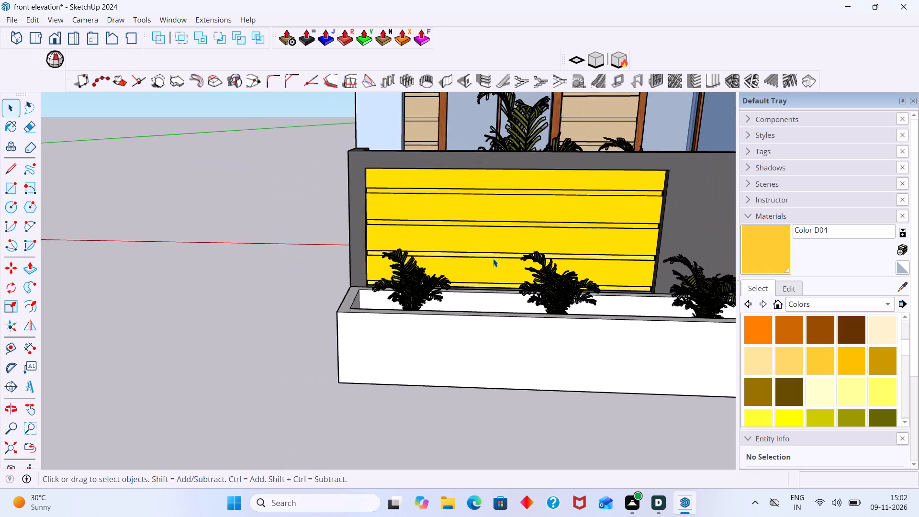
scroll(493, 258, "up", 7)
left_click(897, 288)
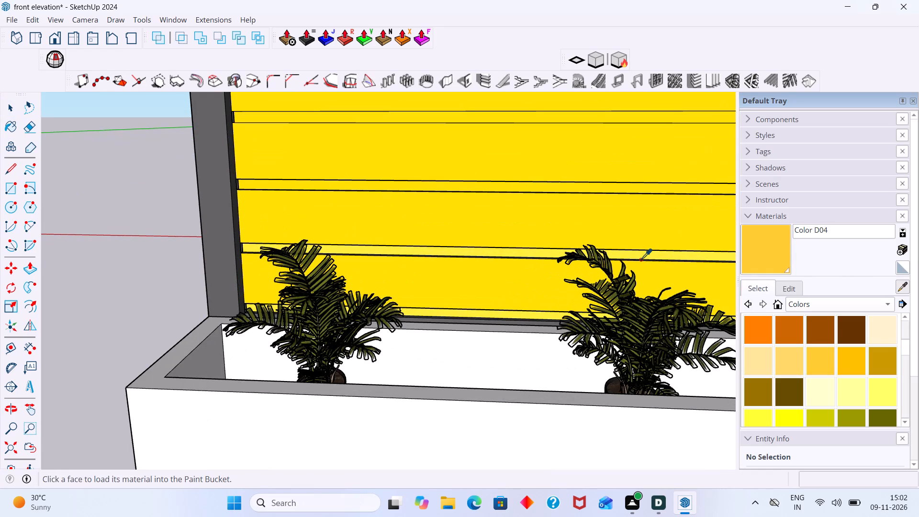
scroll(640, 259, "up", 4)
left_click(633, 220)
scroll(552, 258, "up", 9)
left_click(439, 253)
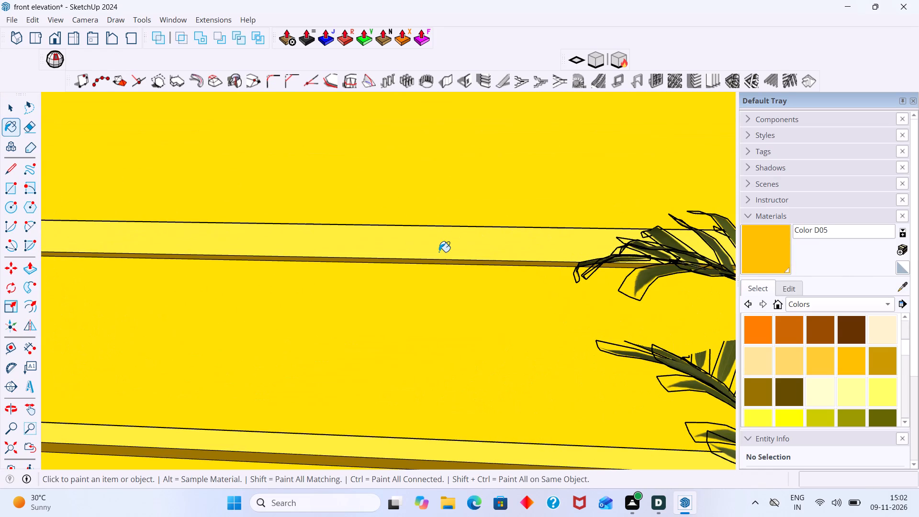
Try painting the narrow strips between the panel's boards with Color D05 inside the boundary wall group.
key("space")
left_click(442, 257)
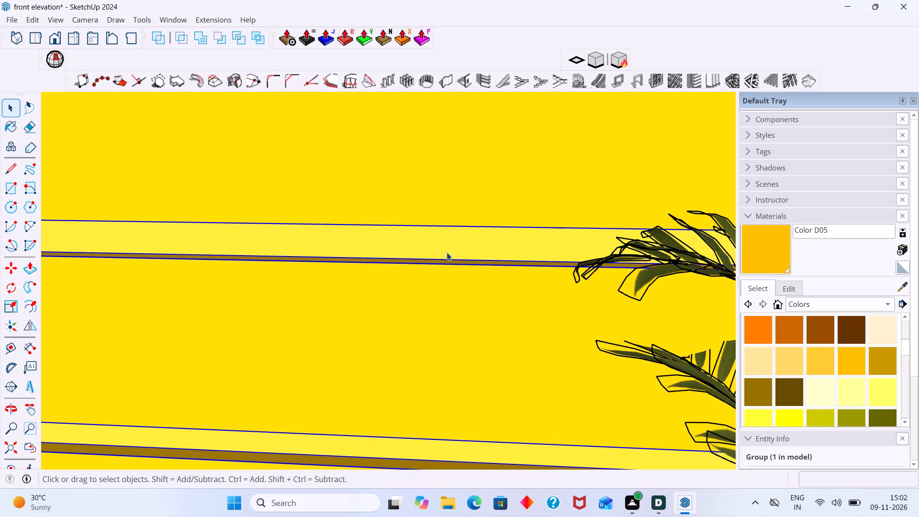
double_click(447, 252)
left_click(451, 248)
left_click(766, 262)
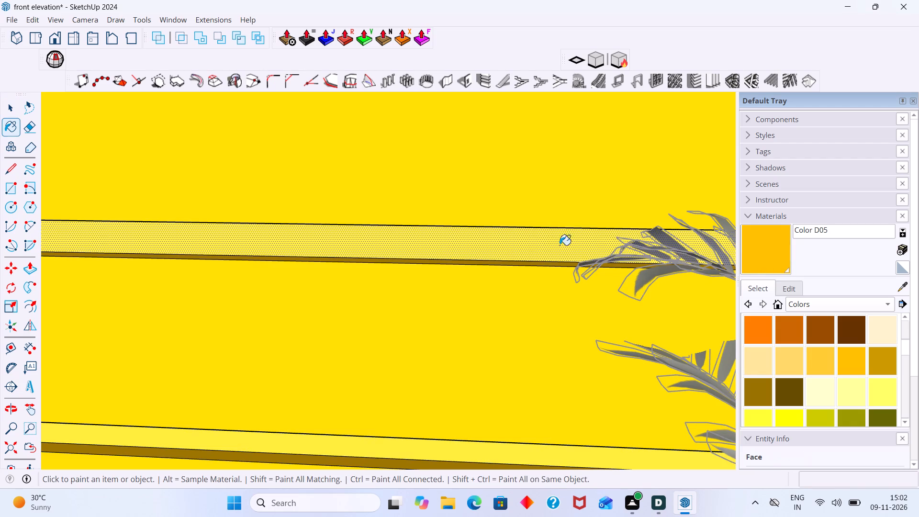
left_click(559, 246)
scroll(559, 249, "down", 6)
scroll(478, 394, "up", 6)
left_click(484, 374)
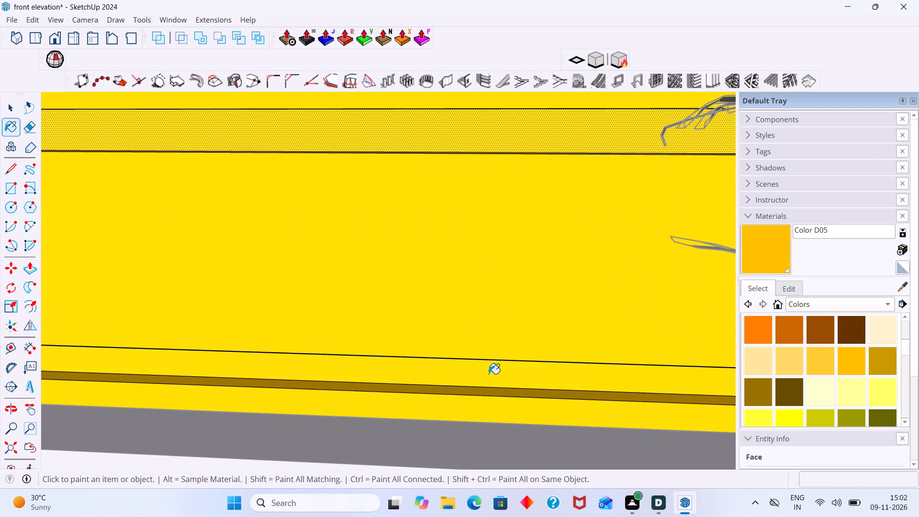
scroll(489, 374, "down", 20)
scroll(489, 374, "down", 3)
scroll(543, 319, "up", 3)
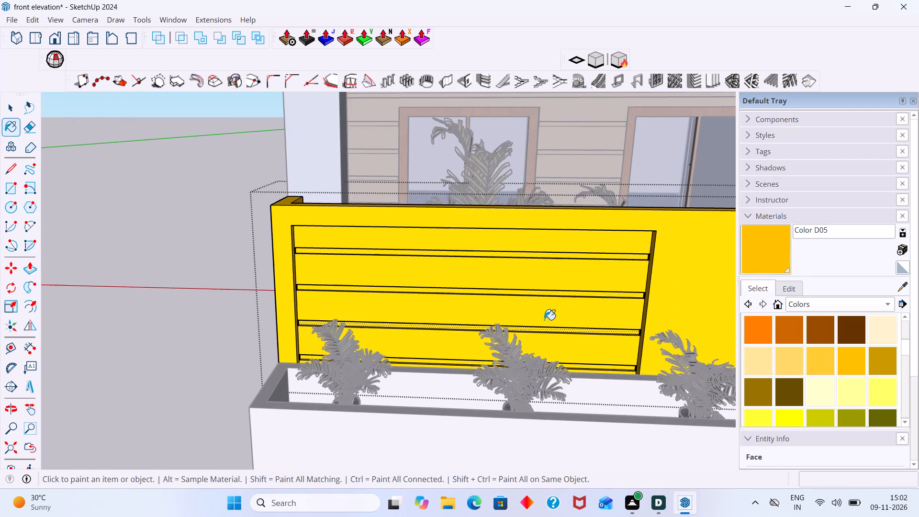
Undo the recent Color D05 painting on the panel strips and the boundary wall.
key("space")
key("ctrl+z")
key("ctrl+z")
key("ctrl+z")
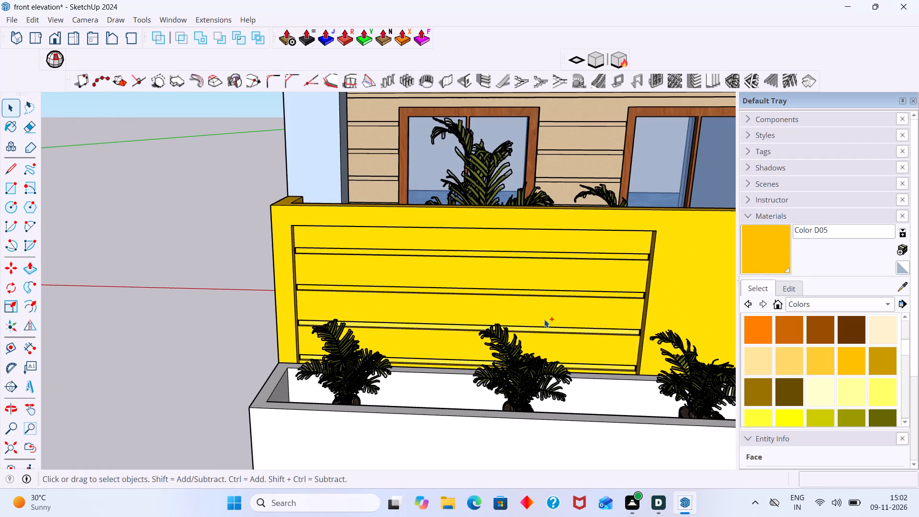
key("ctrl+z")
key("space")
left_click(214, 341)
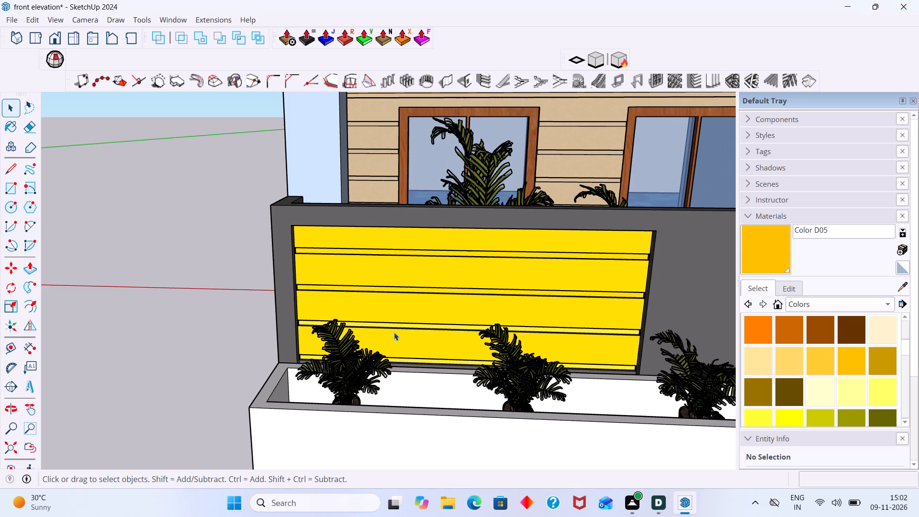
Compare the house model's front elevation with the reference photo, including the roof pergola, terraces and street frontage.
scroll(394, 332, "up", 3)
scroll(392, 331, "down", 20)
scroll(463, 325, "up", 3)
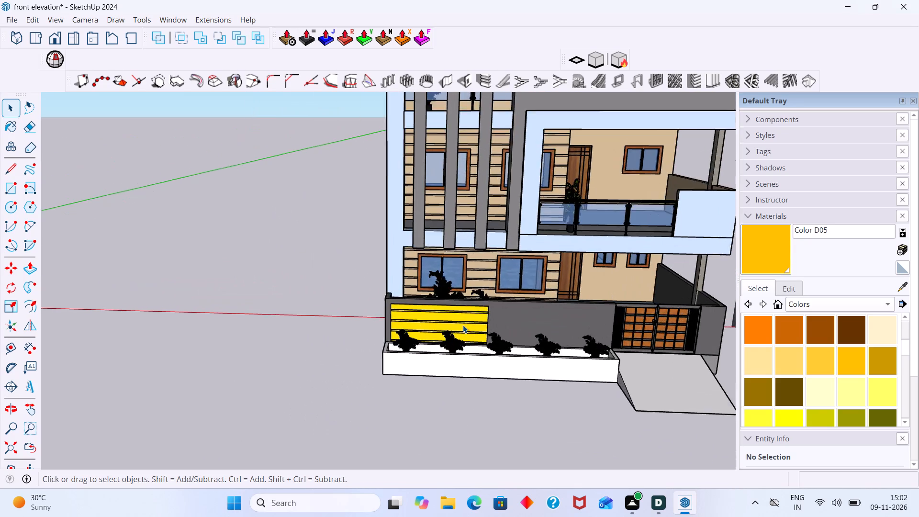
scroll(463, 325, "up", 3)
scroll(474, 315, "down", 11)
left_click(463, 396)
scroll(516, 221, "up", 2)
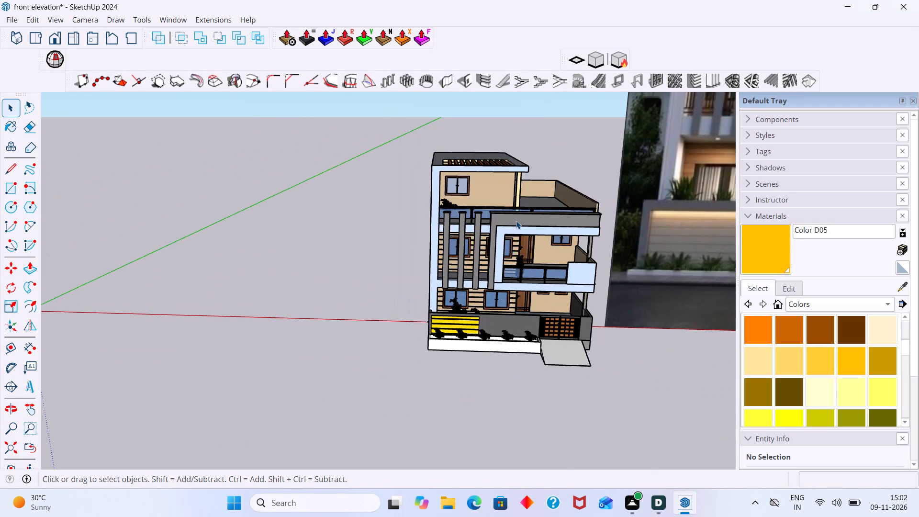
scroll(516, 221, "up", 9)
middle_click_drag(492, 242, 604, 244)
scroll(581, 247, "down", 14)
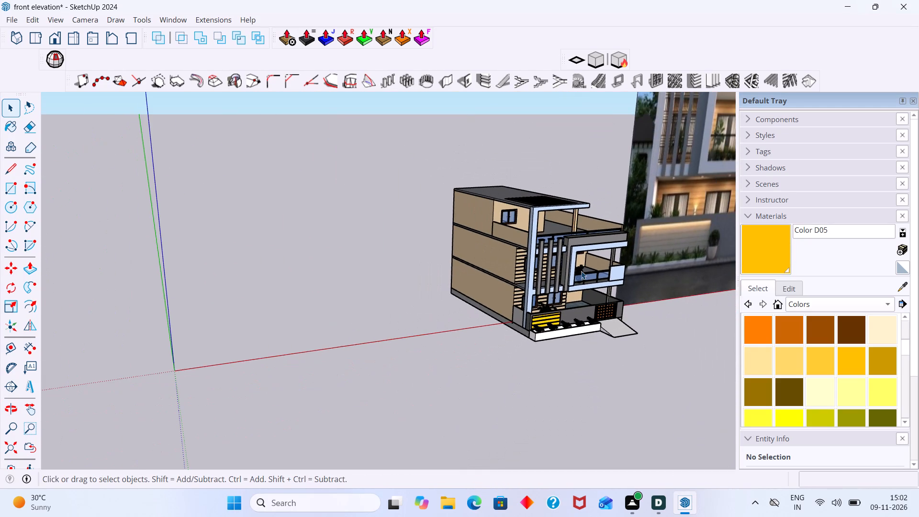
middle_click_drag(578, 280, 350, 280, "shift")
scroll(429, 274, "down", 3)
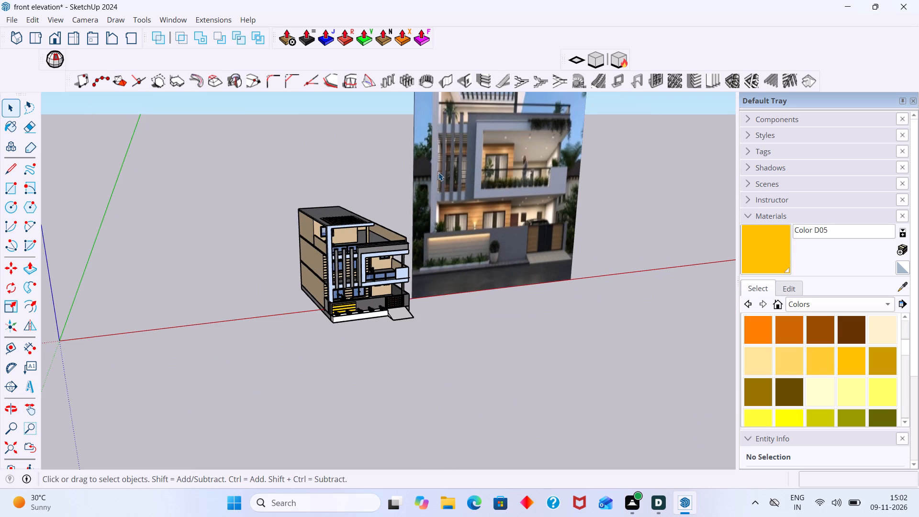
middle_click_drag(438, 175, 458, 239, "shift")
scroll(366, 320, "up", 5)
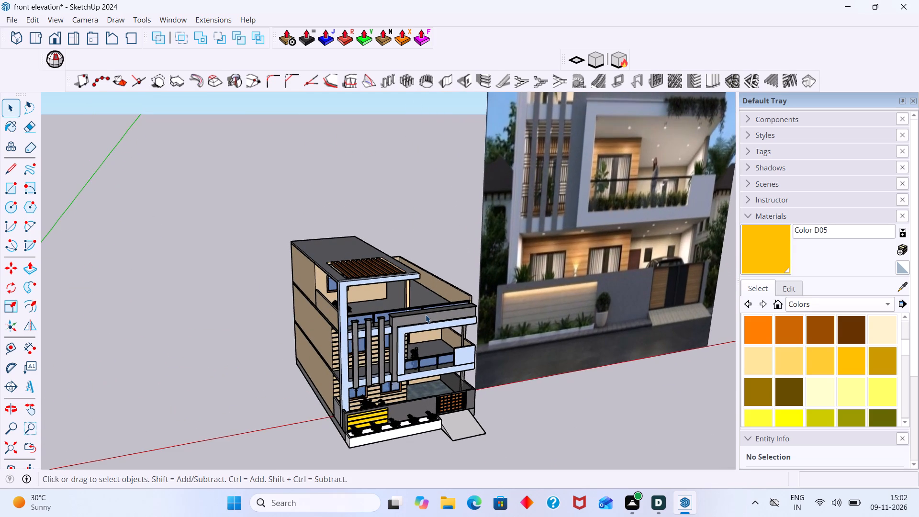
scroll(424, 314, "down", 3)
middle_click_drag(432, 322, 384, 316)
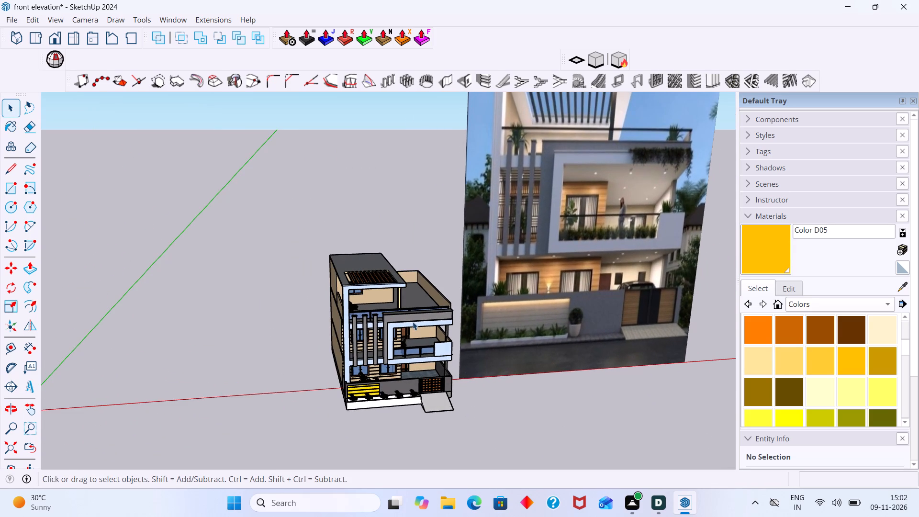
middle_click_drag(445, 328, 392, 323, "shift")
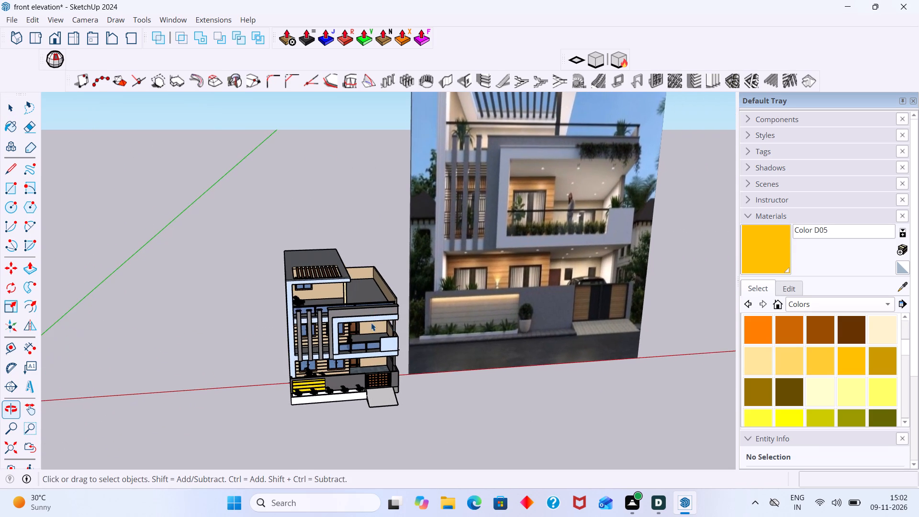
scroll(309, 320, "up", 9)
scroll(308, 297, "down", 9)
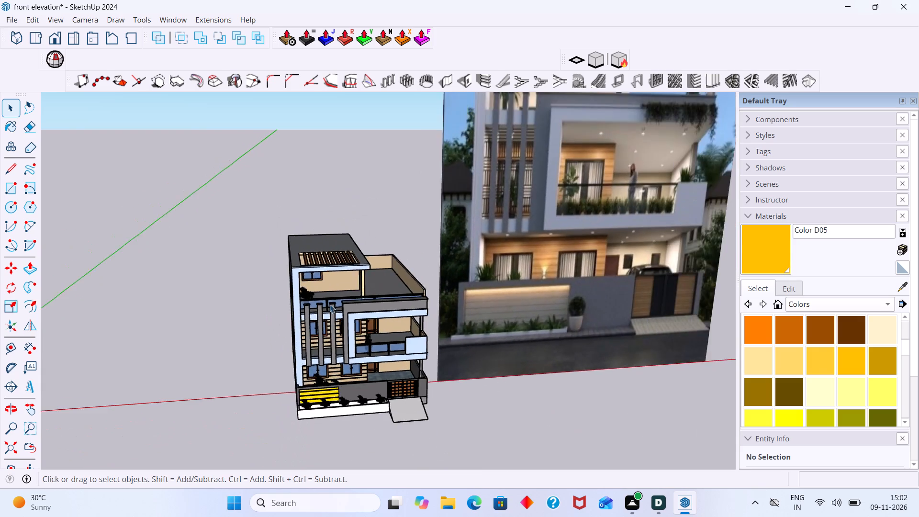
scroll(330, 304, "down", 5)
scroll(325, 303, "up", 6)
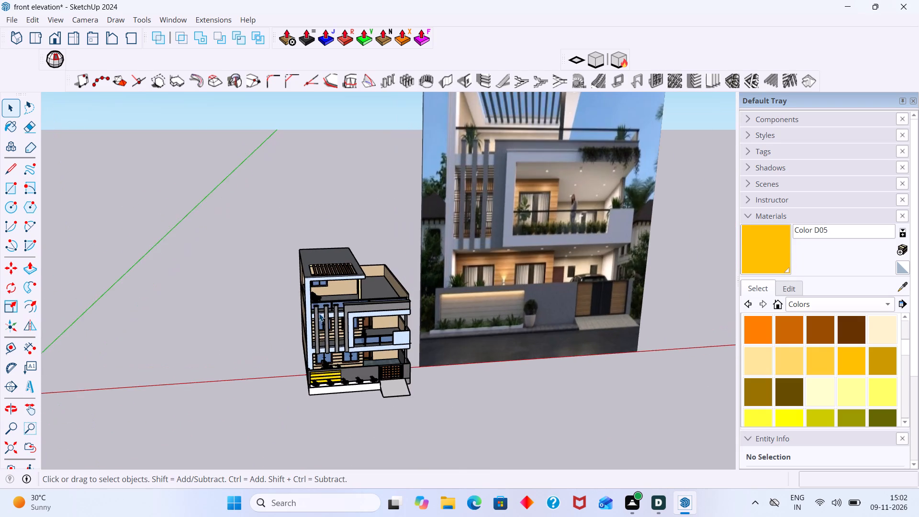
Copy the top terrace's potted palm along the front railing to the terrace's opposite front corner beside the side parapet.
scroll(319, 313, "up", 20)
scroll(319, 313, "up", 3)
left_click(313, 286)
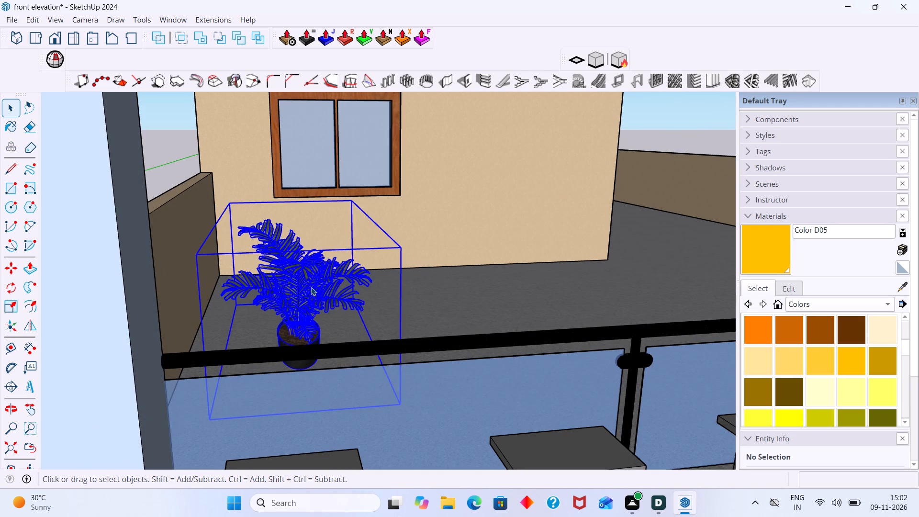
key("m")
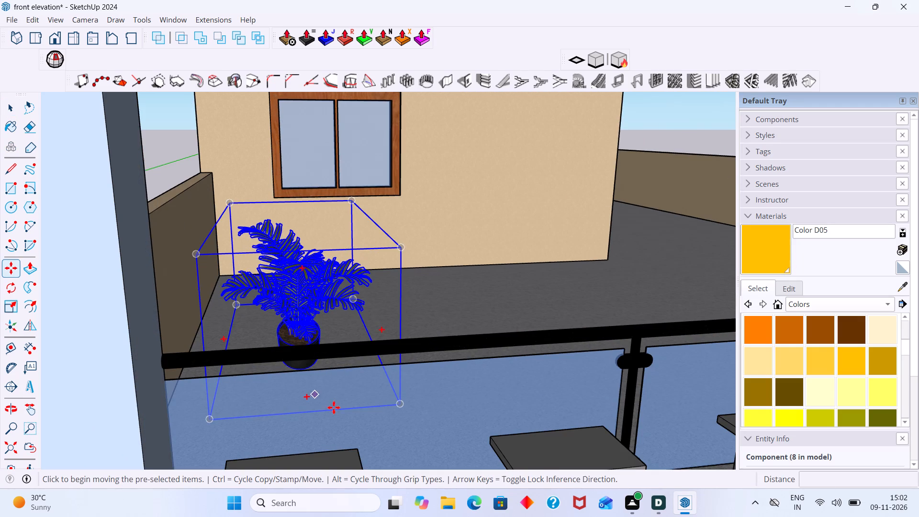
left_click(402, 405)
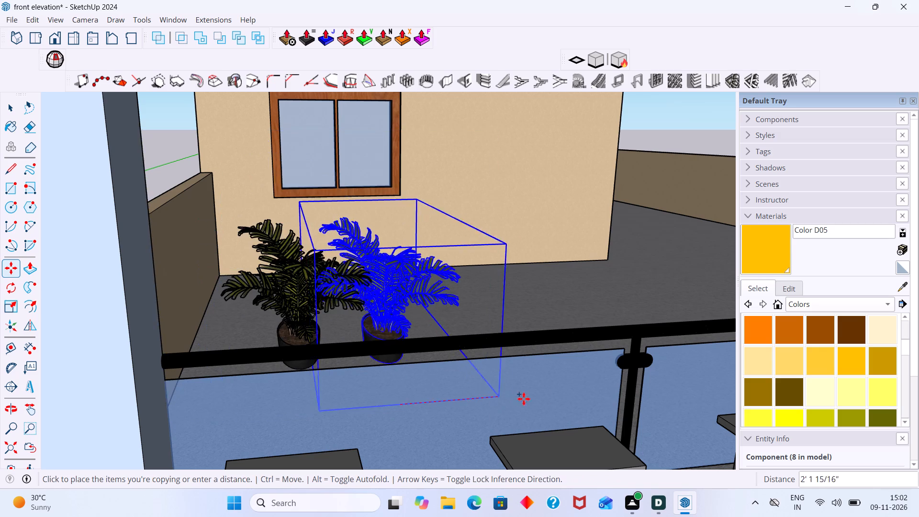
scroll(549, 397, "down", 6)
middle_click_drag(622, 364, 320, 337)
middle_click_drag(685, 308, 463, 276, "shift")
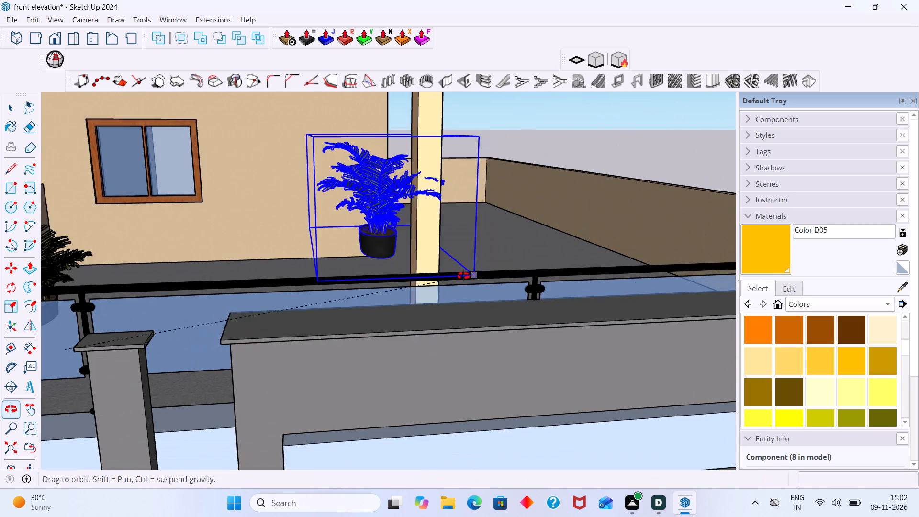
middle_click_drag(463, 276, 460, 280, "shift")
middle_click_drag(654, 310, 497, 284, "shift")
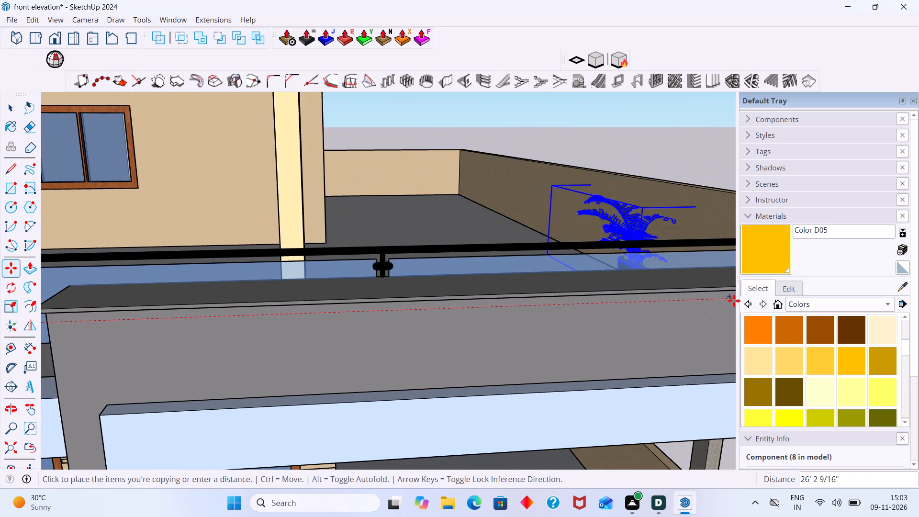
middle_click_drag(673, 268, 695, 396)
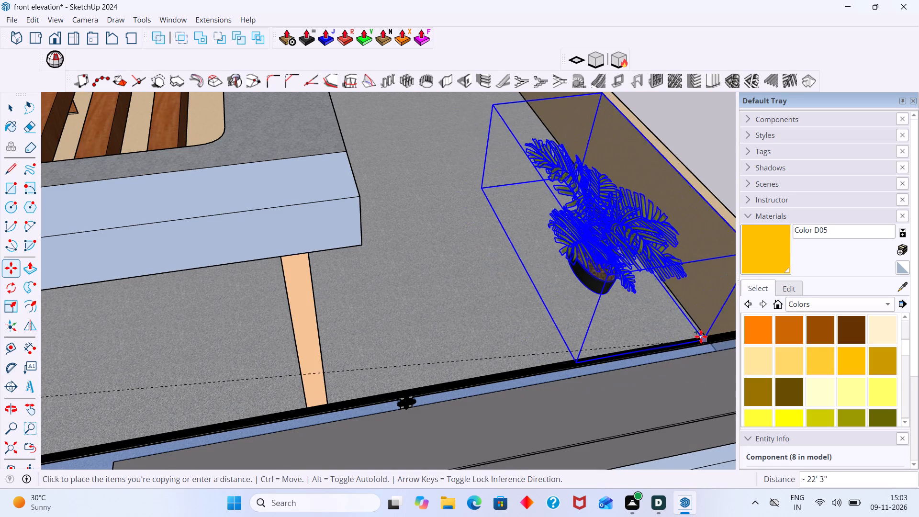
middle_click_drag(679, 325, 771, 325)
scroll(738, 277, "up", 6)
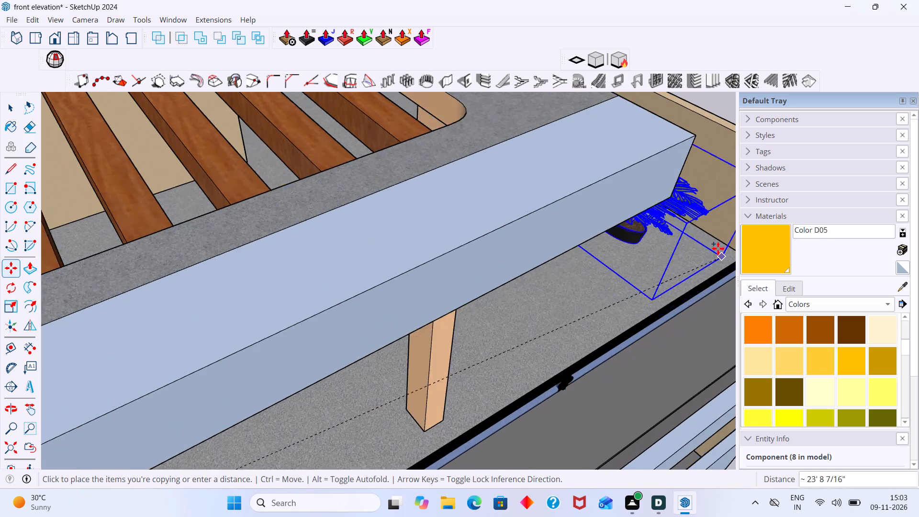
scroll(717, 241, "up", 4)
left_click(717, 236)
key("space")
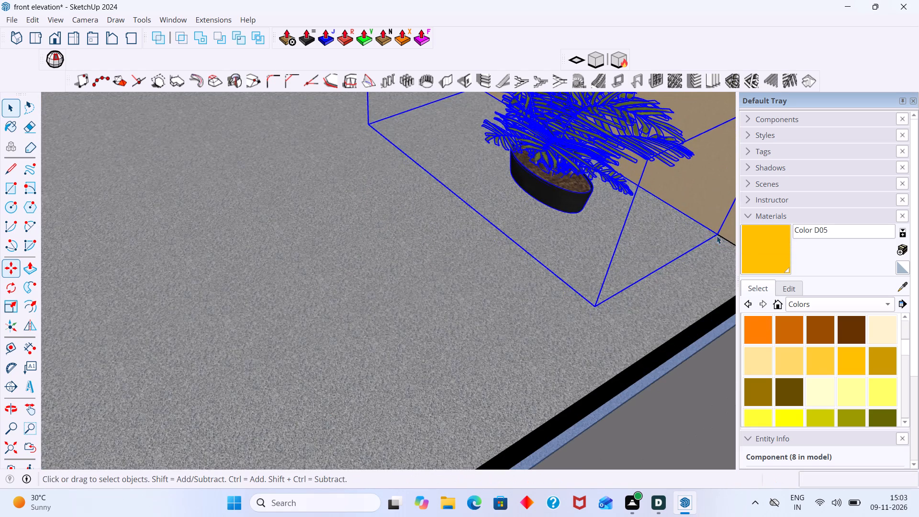
left_click(681, 286)
Move the copied potted palm about 1' 1 1/2" along the green axis toward the terrace's front railing.
scroll(665, 277, "down", 6)
middle_click_drag(625, 265, 541, 244)
scroll(557, 230, "up", 3)
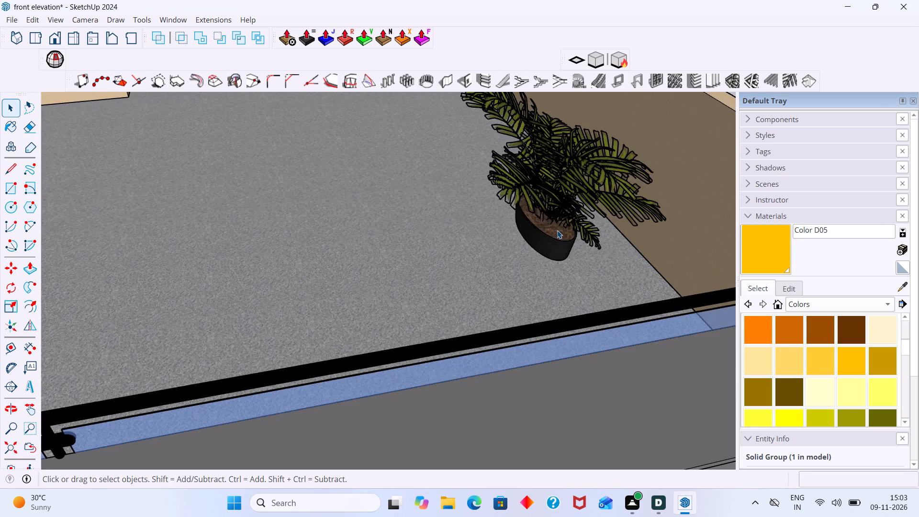
left_click(557, 230)
key("m")
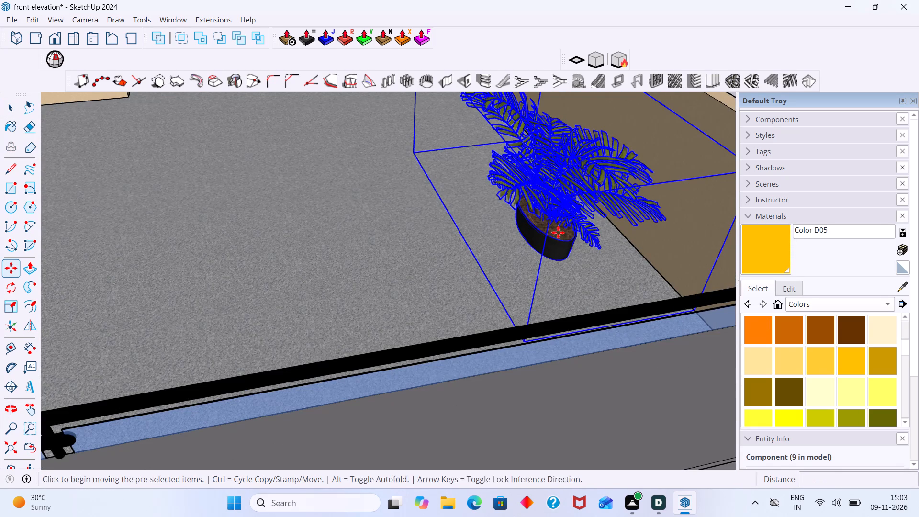
left_click(561, 263)
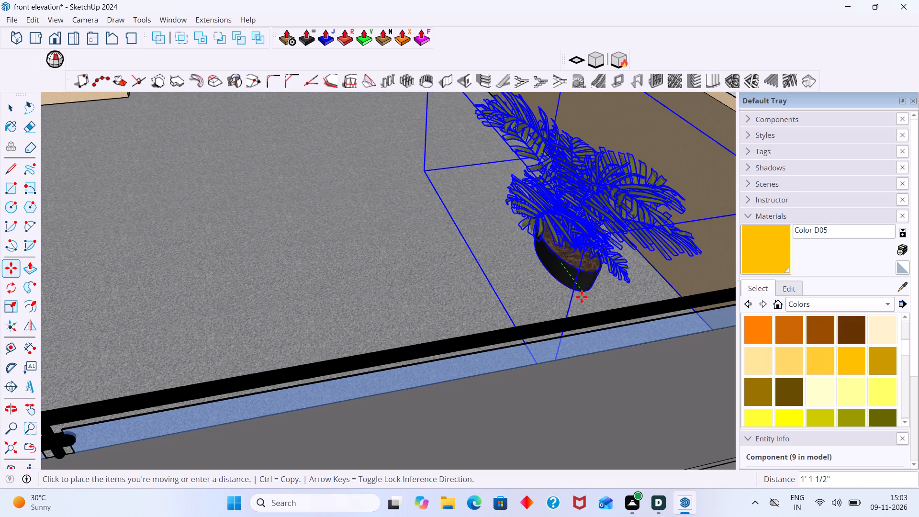
left_click(582, 297)
key("space")
left_click(472, 281)
Compare the model's terraces, balcony, gate and boundary wall with the reference photo's planting.
scroll(478, 277, "down", 10)
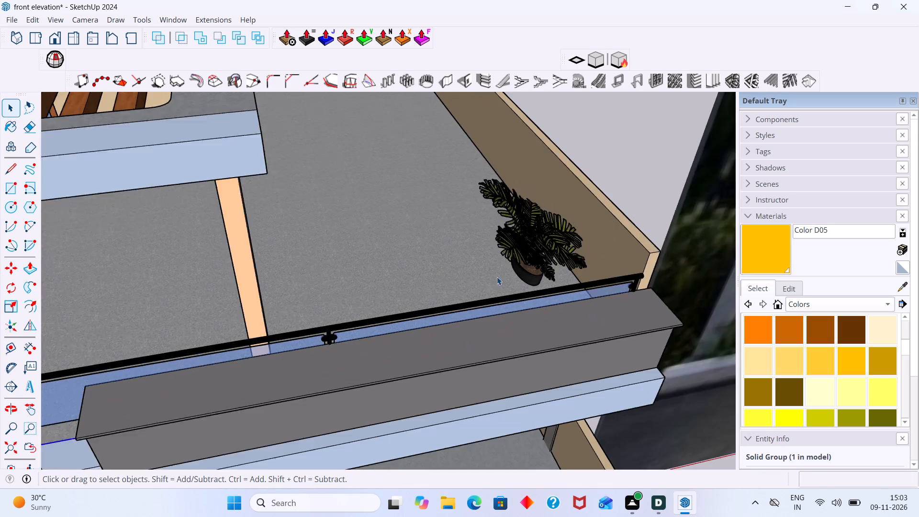
scroll(497, 277, "down", 15)
middle_click_drag(477, 283, 463, 234)
scroll(469, 236, "down", 4)
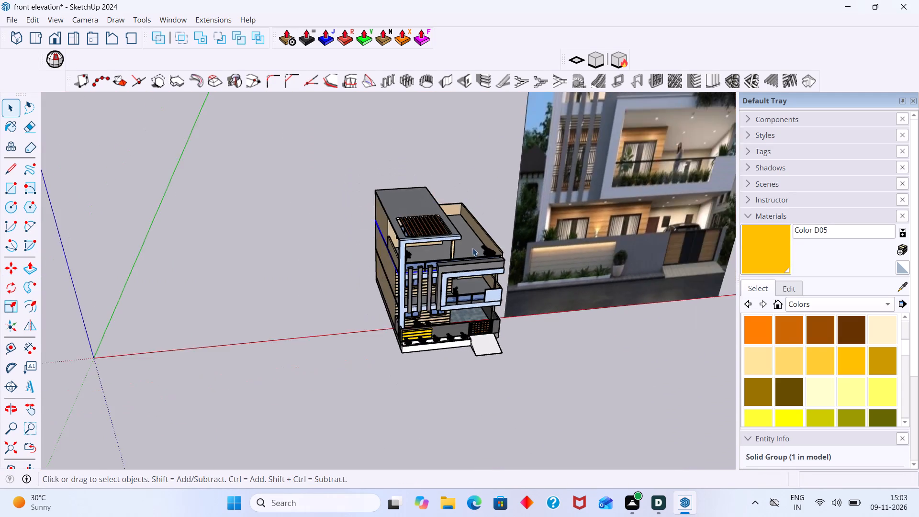
scroll(472, 248, "down", 6)
middle_click_drag(462, 302, 448, 295)
scroll(567, 271, "up", 5)
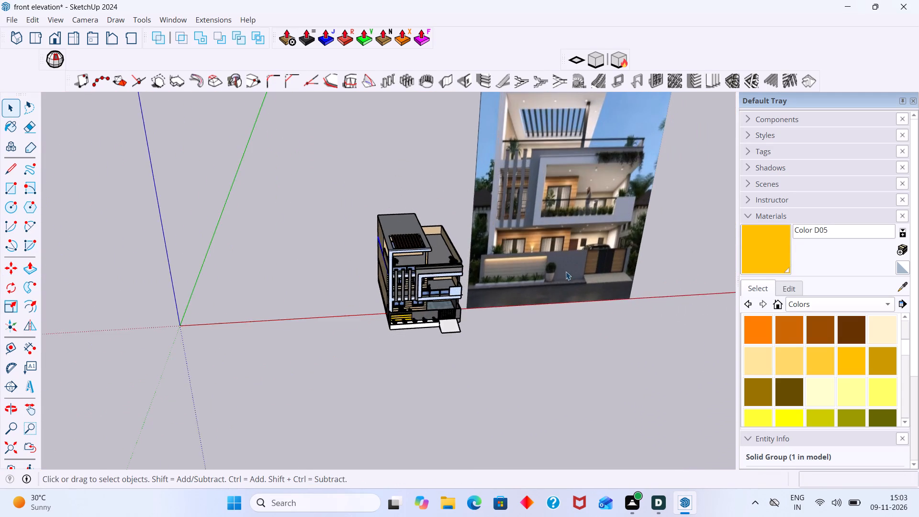
scroll(566, 271, "up", 5)
middle_click_drag(342, 380, 390, 379)
scroll(315, 368, "up", 10)
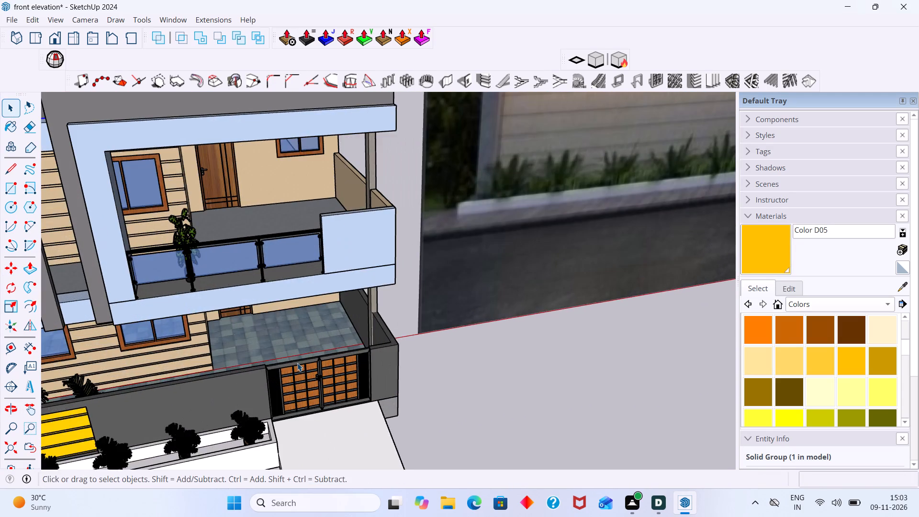
middle_click_drag(297, 363, 289, 320)
scroll(284, 334, "up", 5)
middle_click_drag(305, 356, 327, 375)
scroll(328, 364, "down", 5)
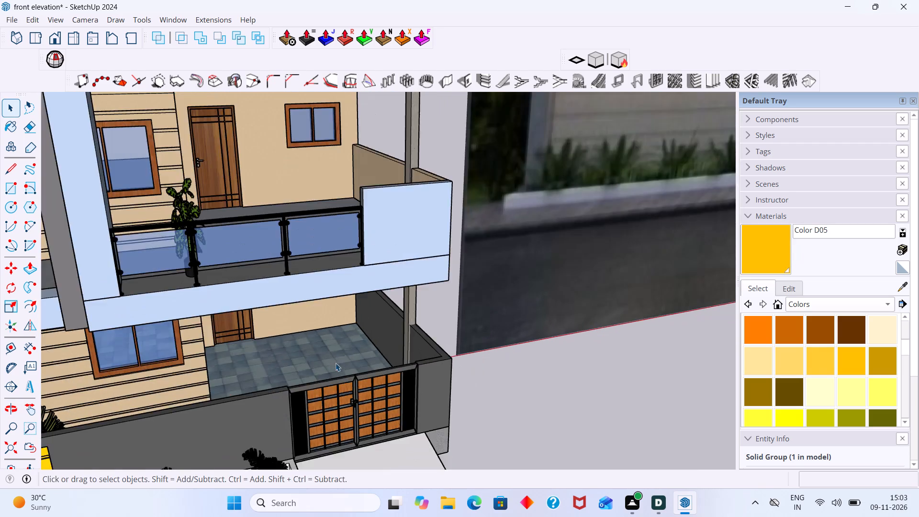
scroll(336, 363, "down", 7)
scroll(344, 382, "up", 4)
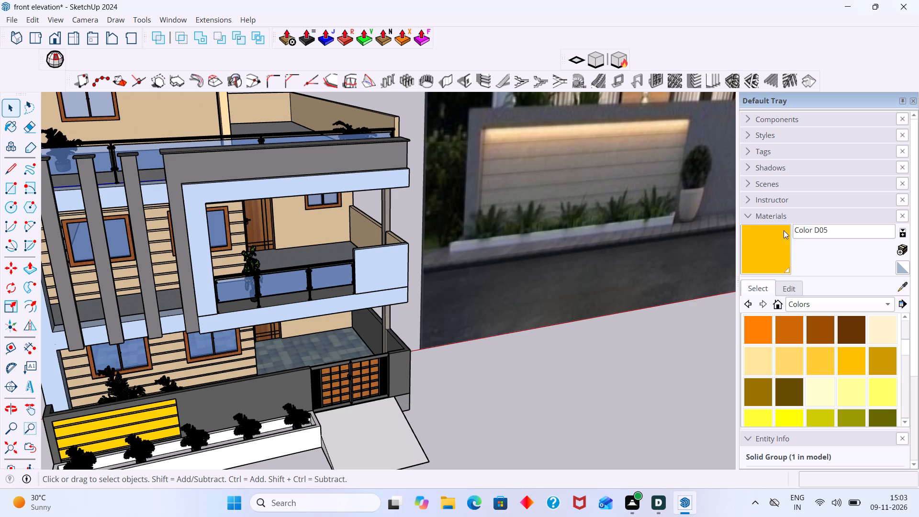
Insert the Chris figure and the Car Sedan from the Components Sampler onto the open ground beside the entrance ramp.
left_click(769, 119)
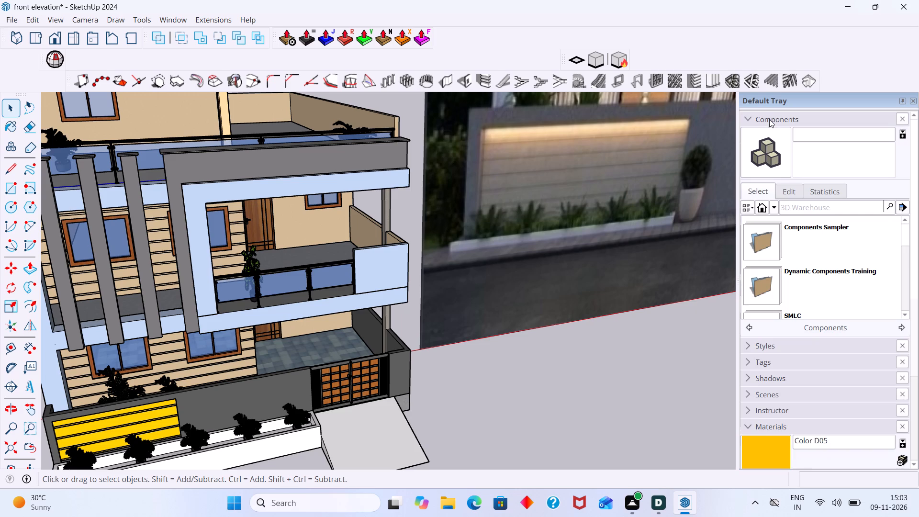
left_click(765, 249)
scroll(771, 266, "down", 9)
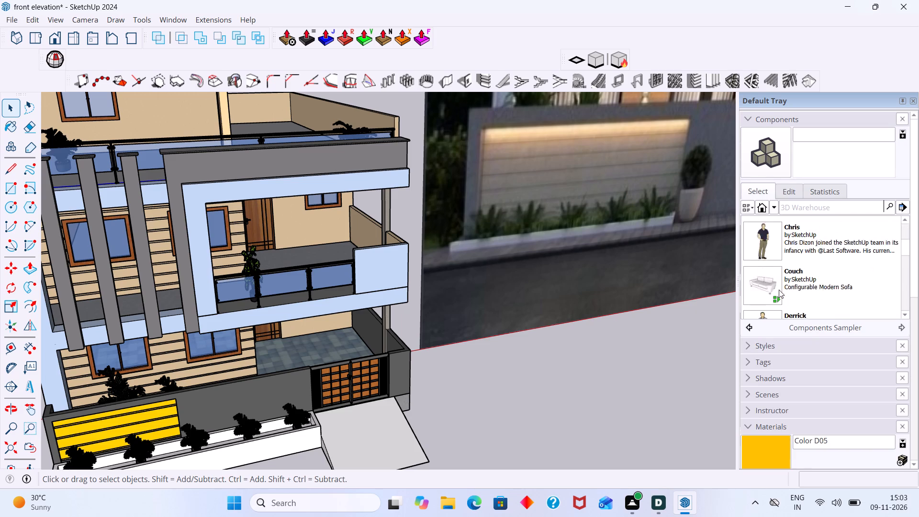
scroll(779, 286, "up", 2)
left_click(763, 251)
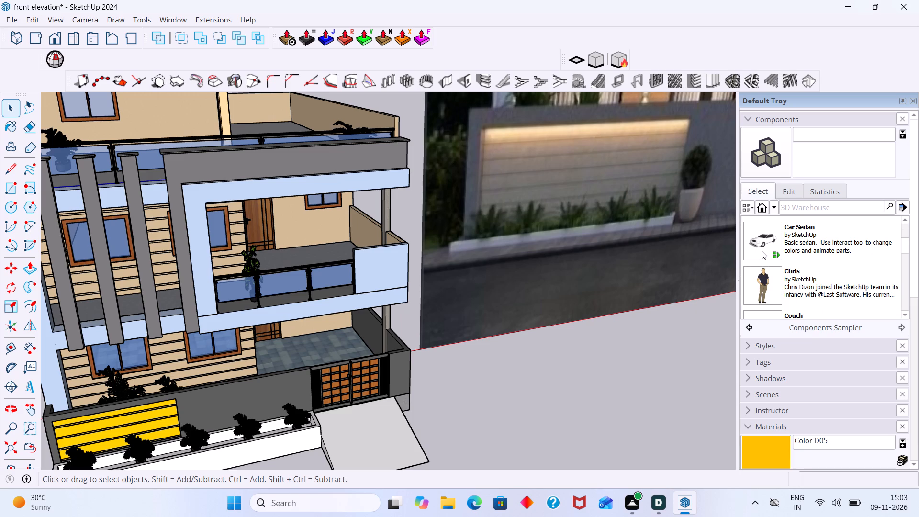
left_click_drag(761, 248, 732, 267)
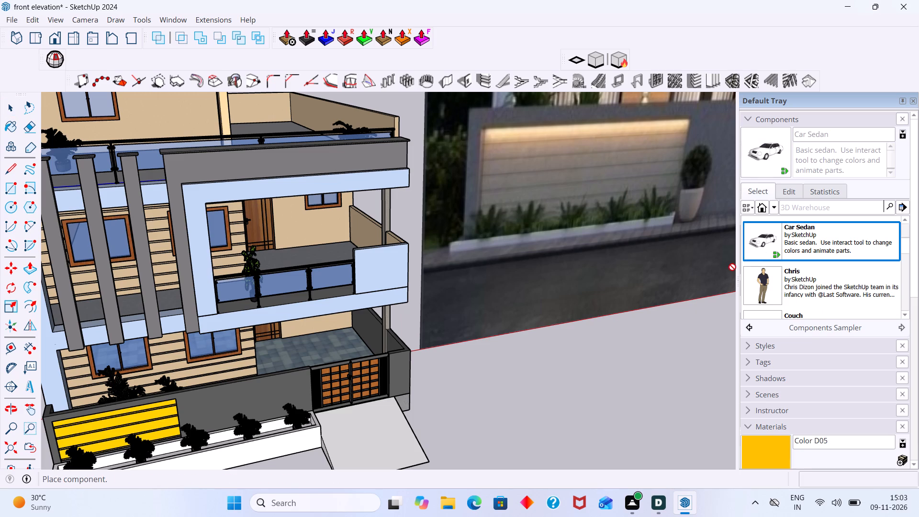
left_click_drag(732, 267, 660, 338)
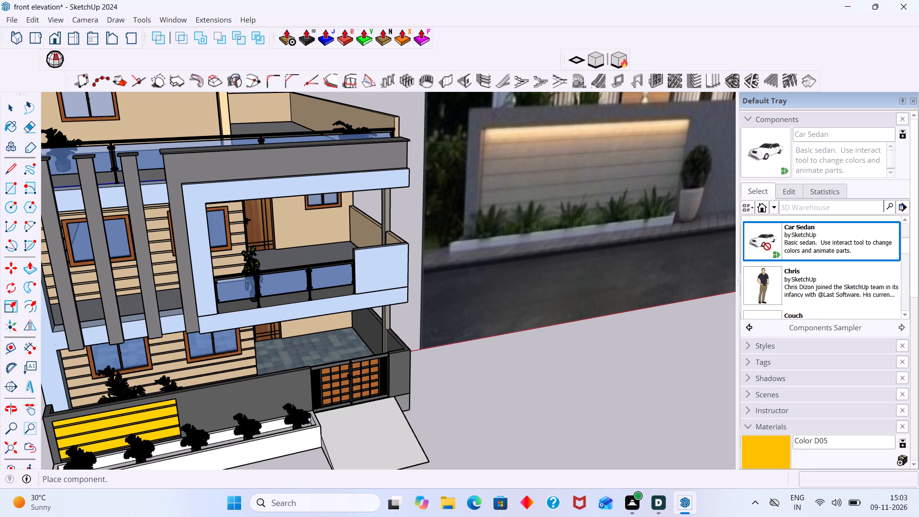
left_click(767, 247)
left_click_drag(773, 248, 754, 279)
double_click(876, 245)
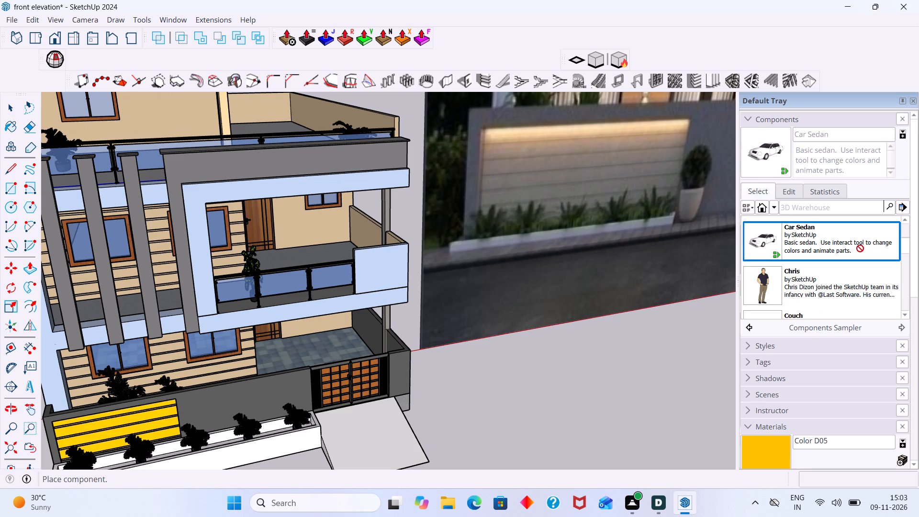
left_click(856, 249)
key("space")
key("space")
left_click_drag(767, 289, 654, 368)
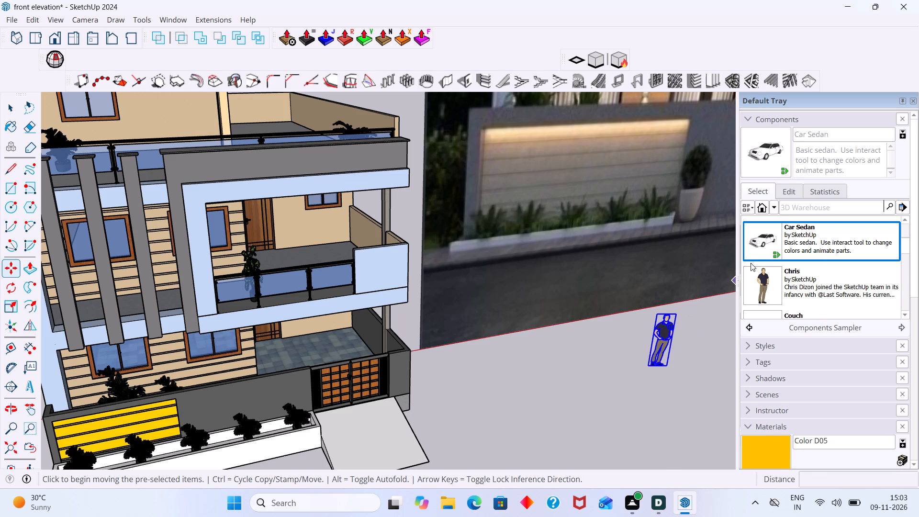
left_click_drag(758, 245, 553, 463)
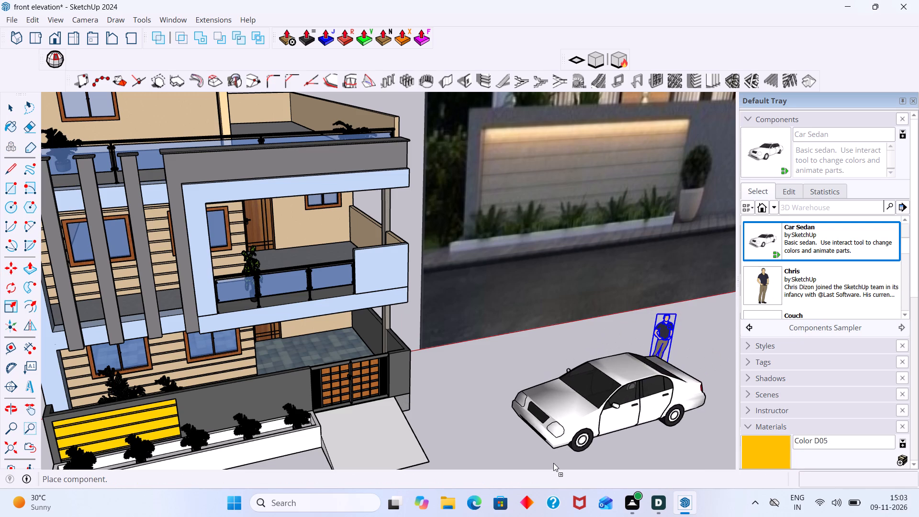
left_click_drag(553, 463, 558, 459)
Delete the Chris figure standing behind the sedan.
left_click(668, 331)
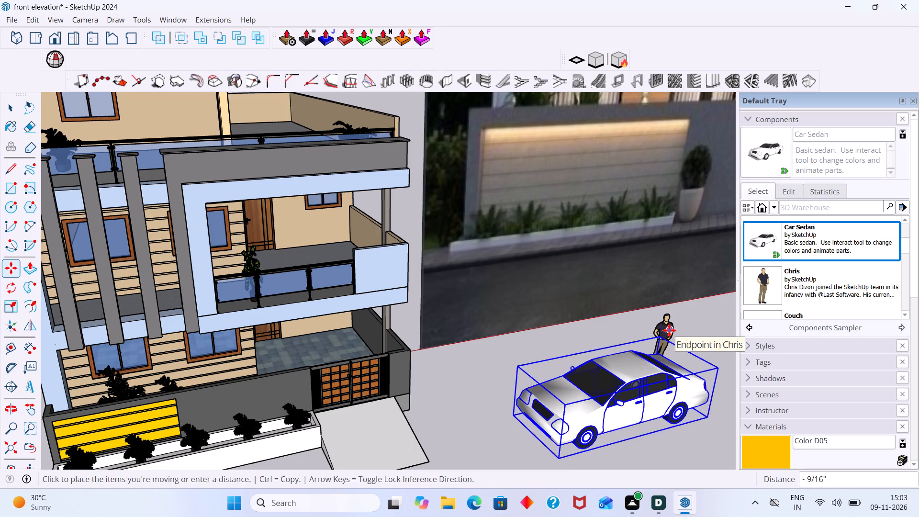
key("space")
left_click(661, 325)
key("Delete")
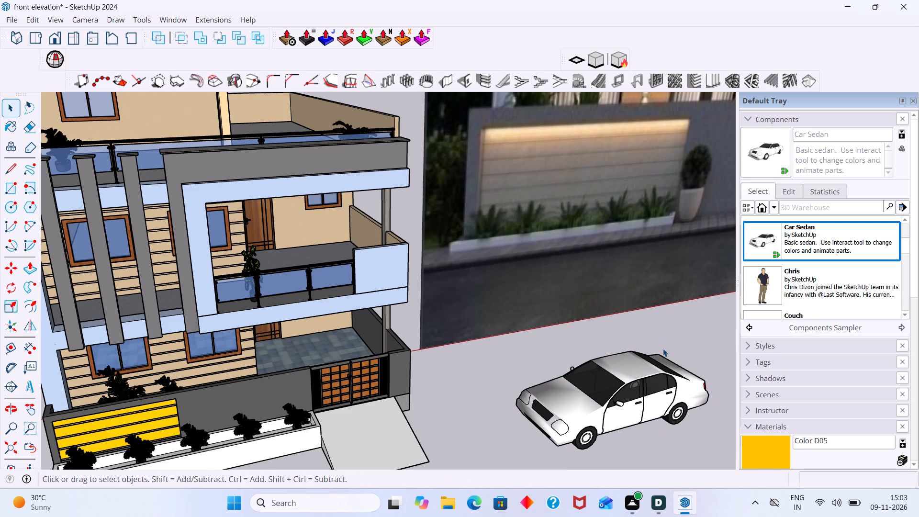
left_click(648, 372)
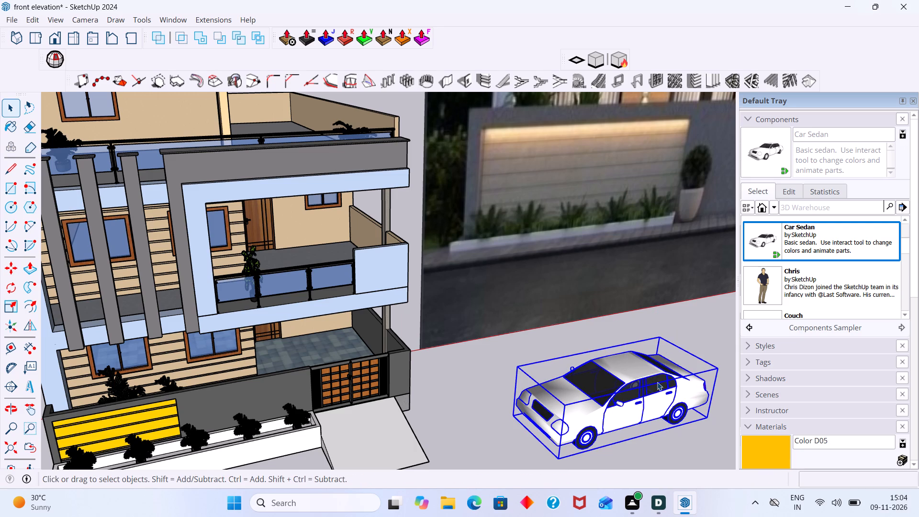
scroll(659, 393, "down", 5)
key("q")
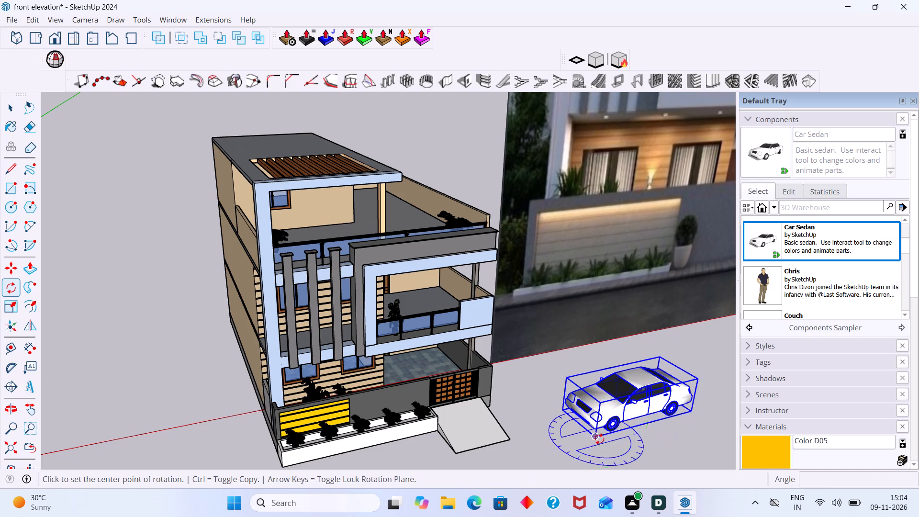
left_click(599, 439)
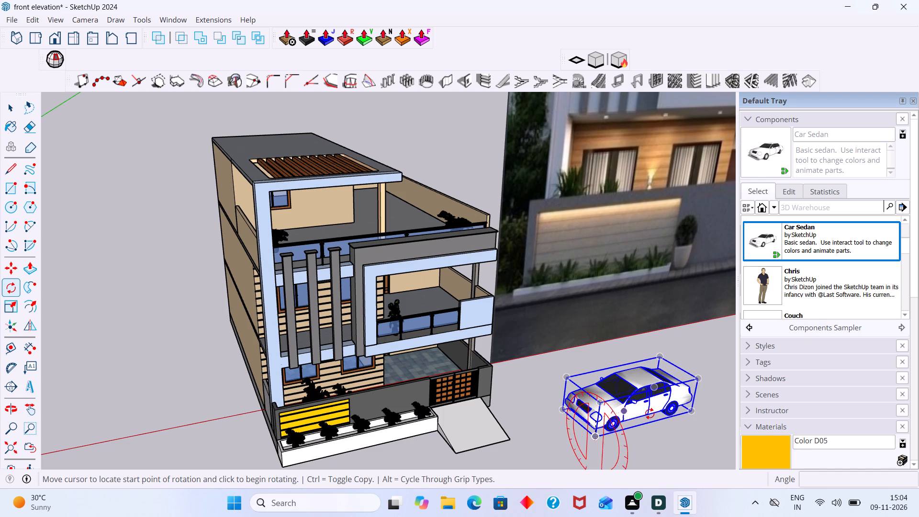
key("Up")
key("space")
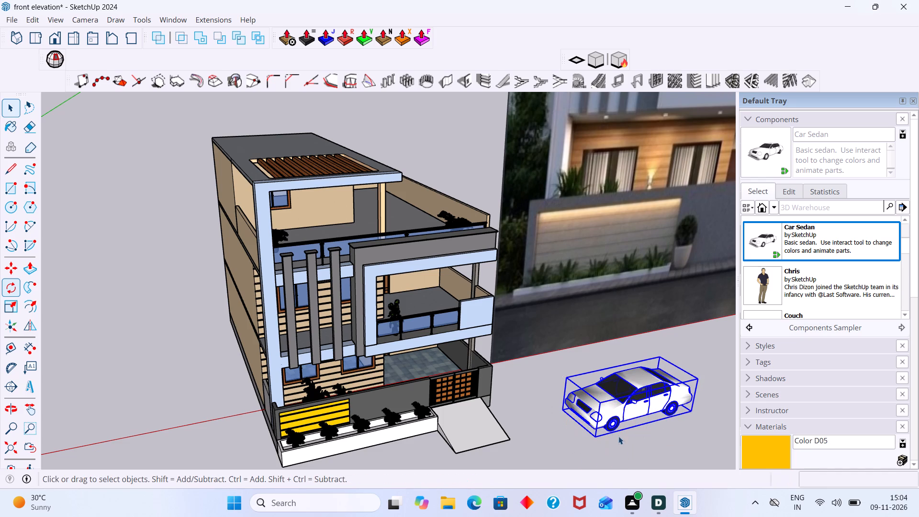
Rotate the sedan 90 degrees about the vertical axis at its bottom corner, so its front points toward the back of the plot.
key("q")
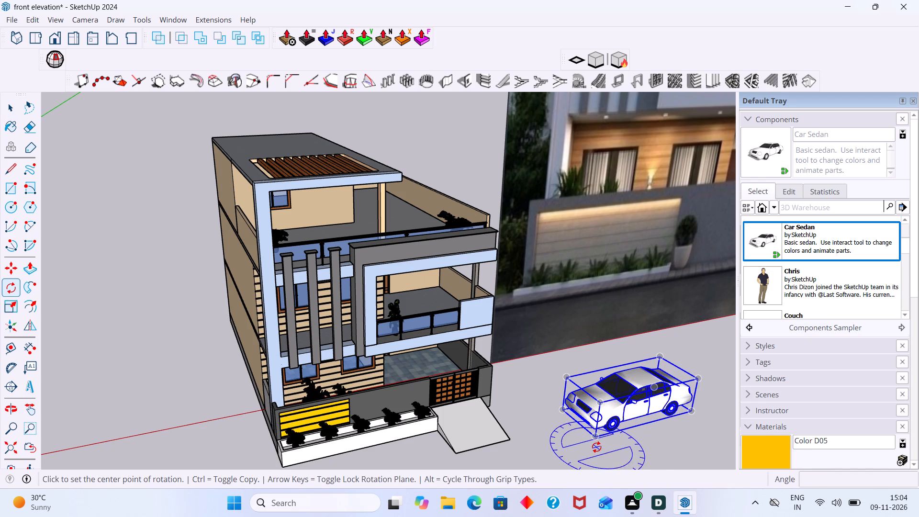
key("Up")
left_click(598, 437)
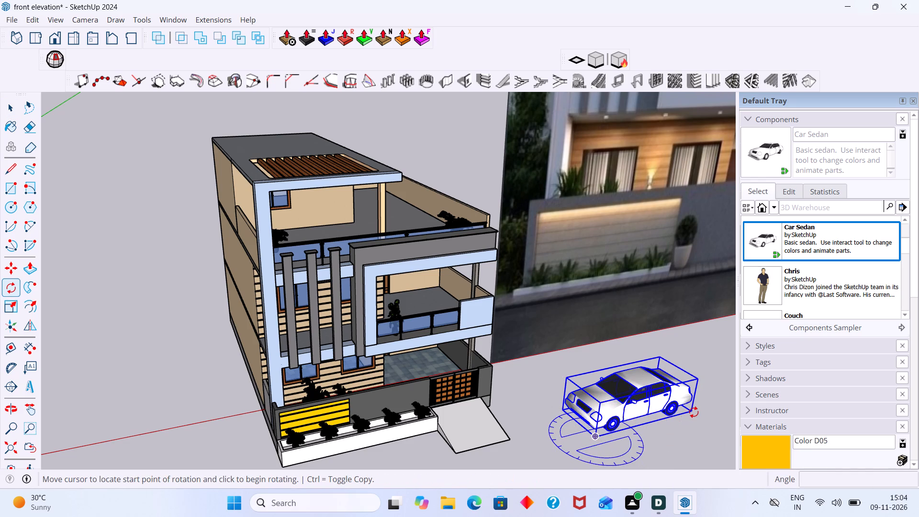
left_click(694, 412)
scroll(669, 437, "down", 5)
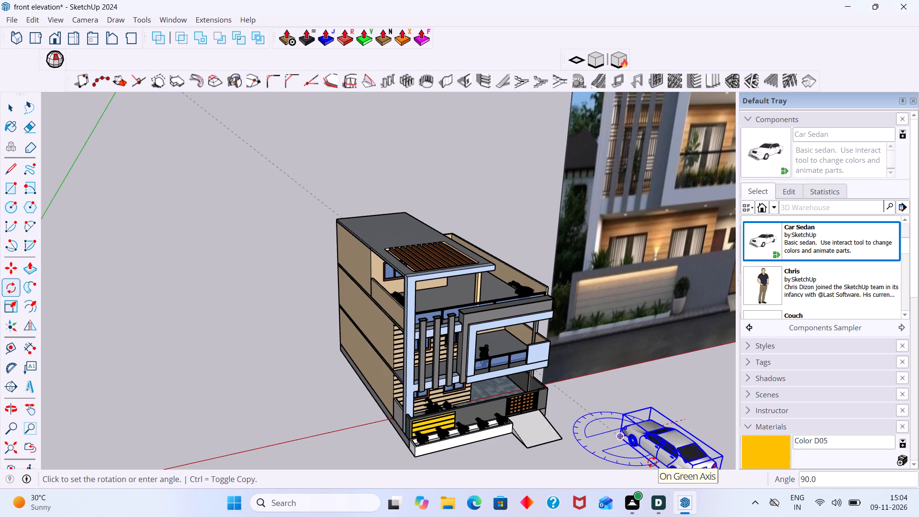
scroll(652, 462, "up", 1)
scroll(652, 461, "down", 1)
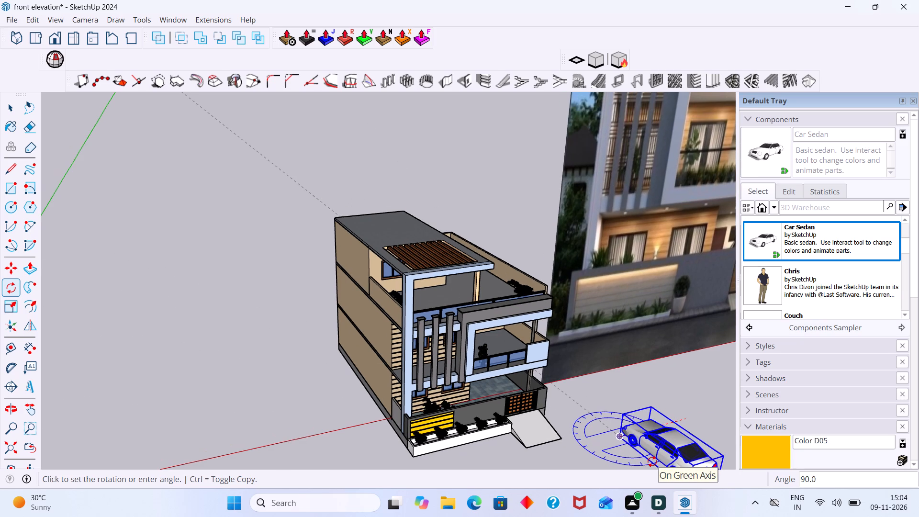
scroll(652, 461, "up", 2)
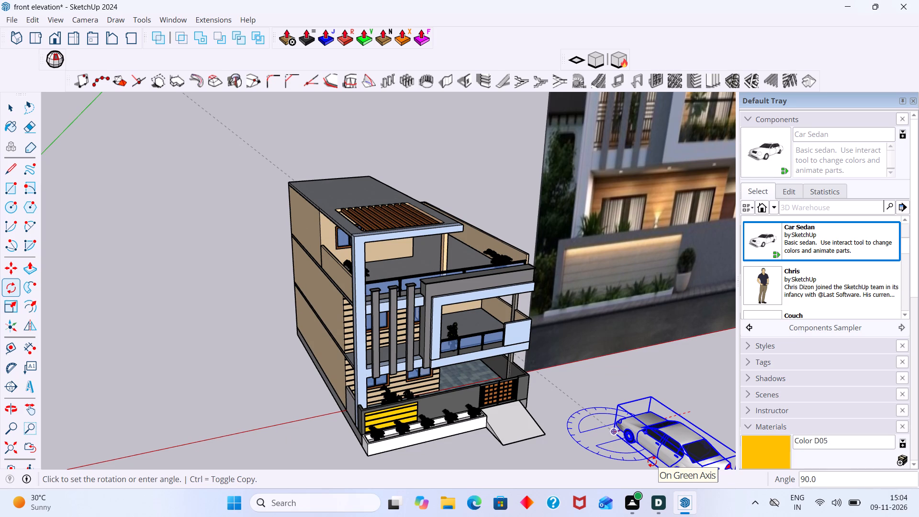
left_click(652, 461)
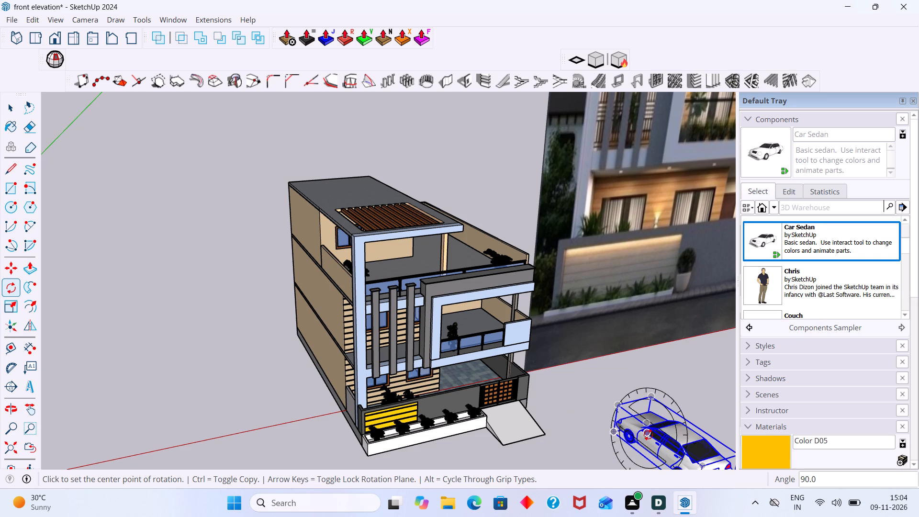
scroll(622, 426, "down", 6)
middle_click_drag(613, 417, 543, 373, "shift")
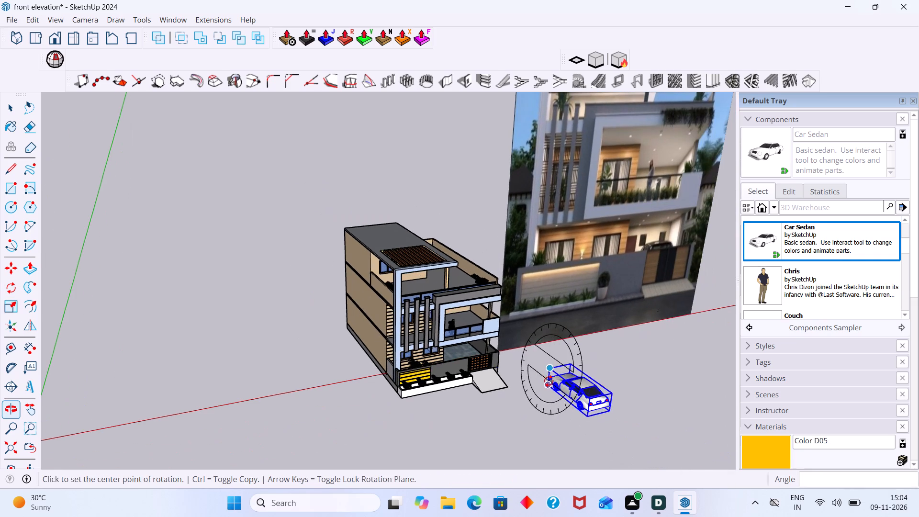
key("space")
left_click(657, 409)
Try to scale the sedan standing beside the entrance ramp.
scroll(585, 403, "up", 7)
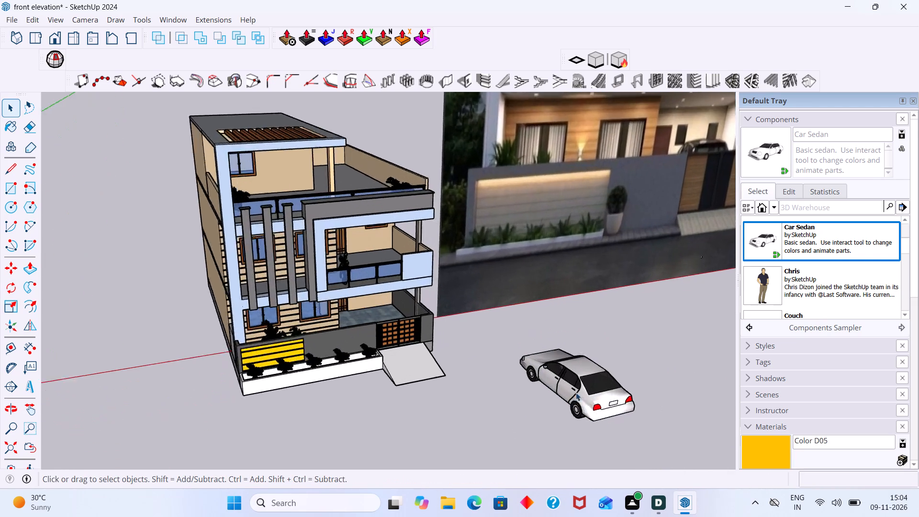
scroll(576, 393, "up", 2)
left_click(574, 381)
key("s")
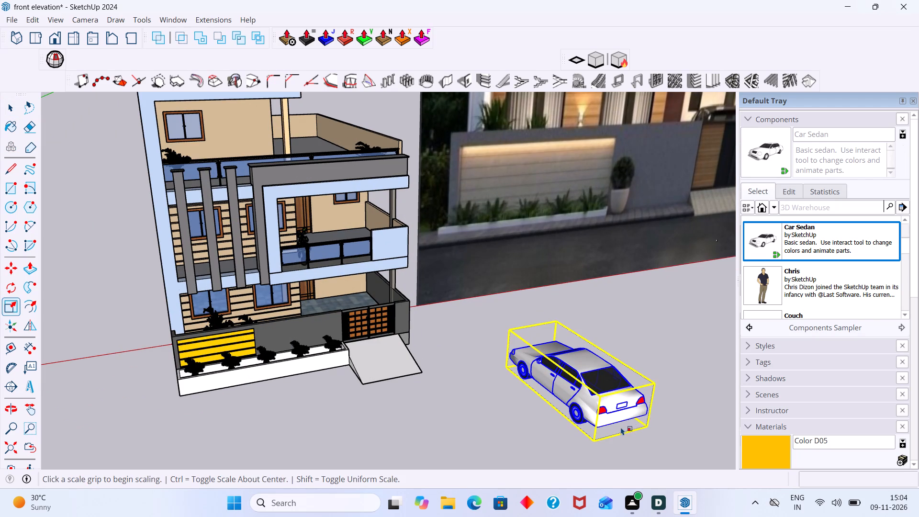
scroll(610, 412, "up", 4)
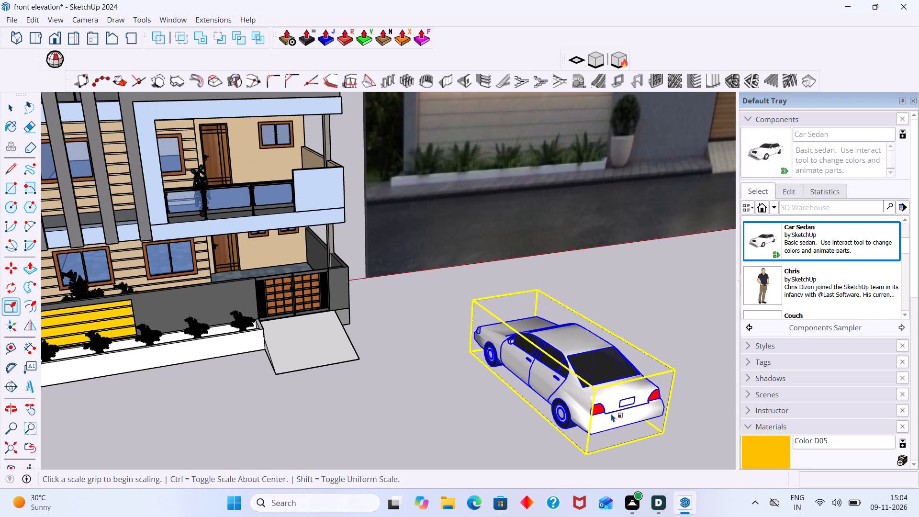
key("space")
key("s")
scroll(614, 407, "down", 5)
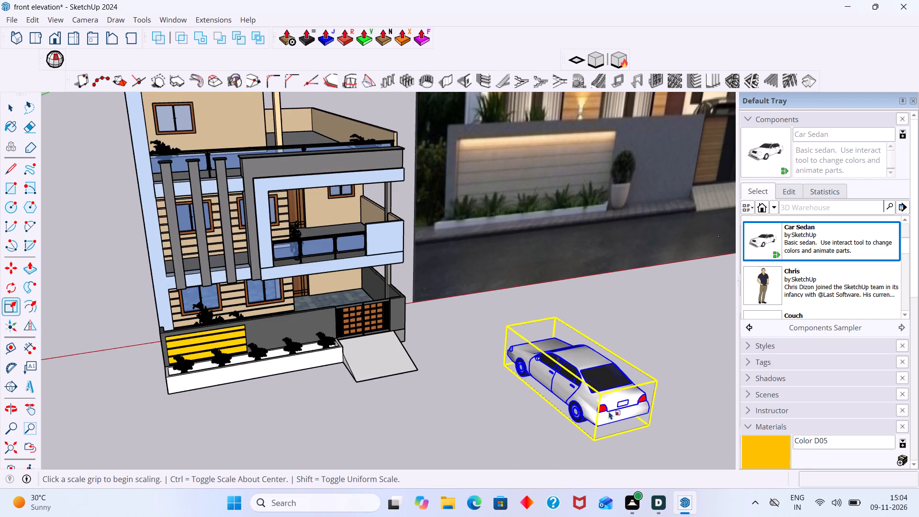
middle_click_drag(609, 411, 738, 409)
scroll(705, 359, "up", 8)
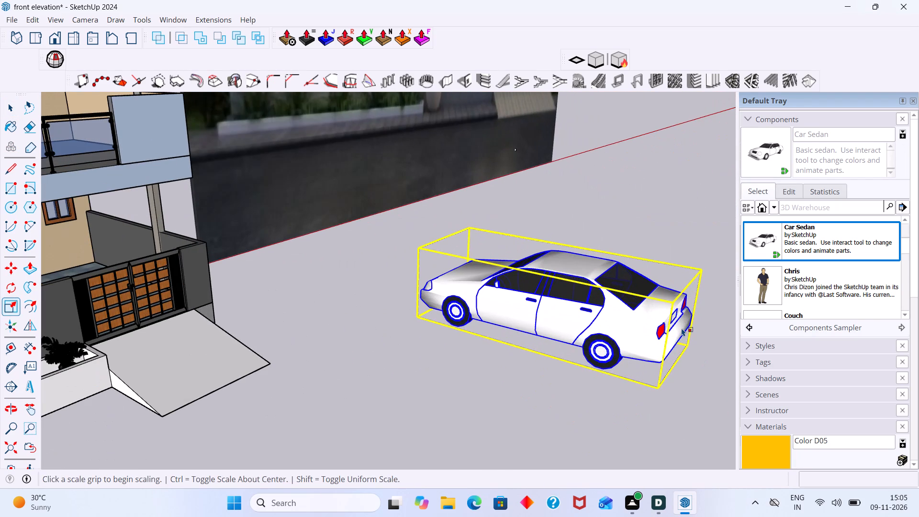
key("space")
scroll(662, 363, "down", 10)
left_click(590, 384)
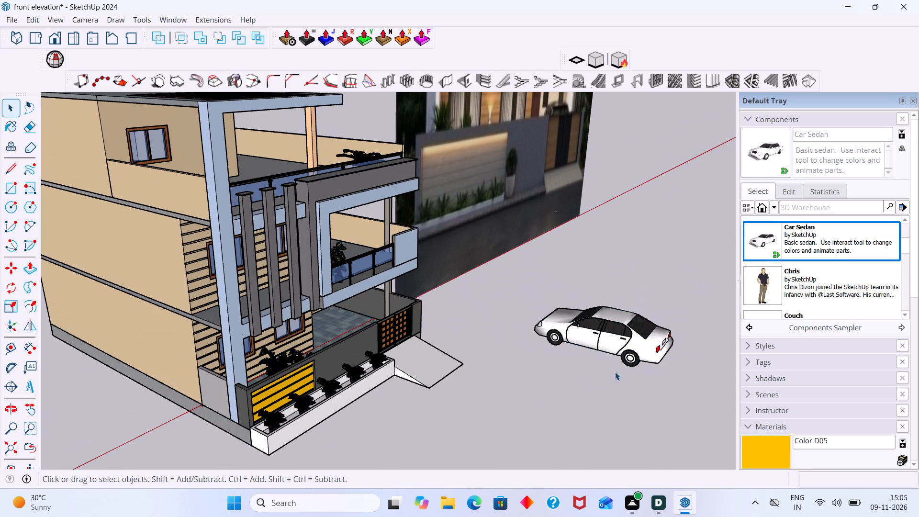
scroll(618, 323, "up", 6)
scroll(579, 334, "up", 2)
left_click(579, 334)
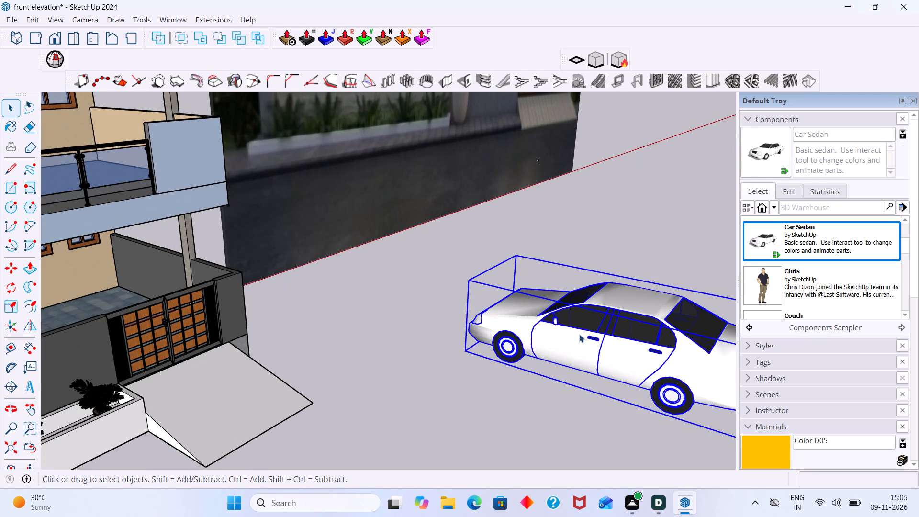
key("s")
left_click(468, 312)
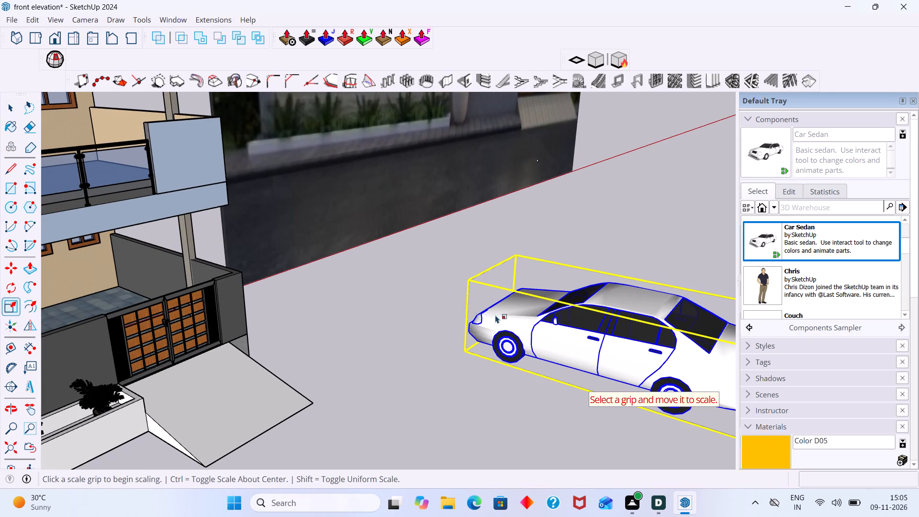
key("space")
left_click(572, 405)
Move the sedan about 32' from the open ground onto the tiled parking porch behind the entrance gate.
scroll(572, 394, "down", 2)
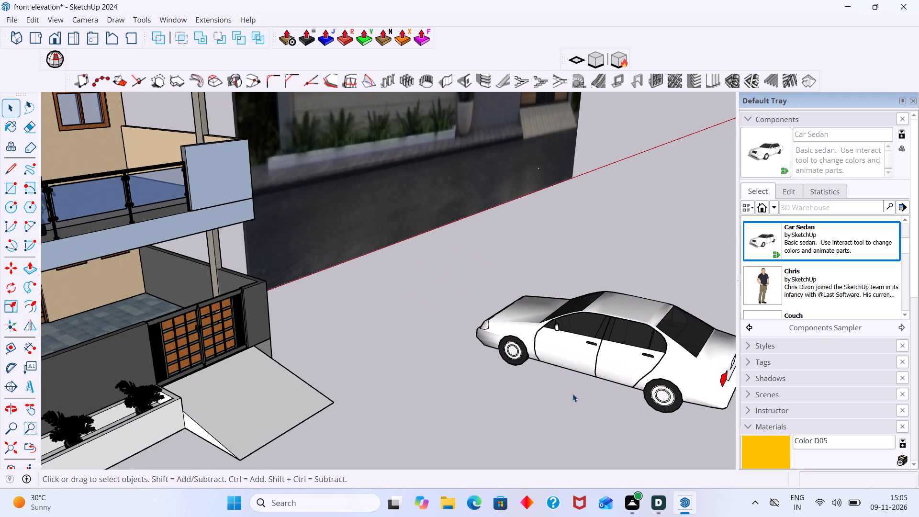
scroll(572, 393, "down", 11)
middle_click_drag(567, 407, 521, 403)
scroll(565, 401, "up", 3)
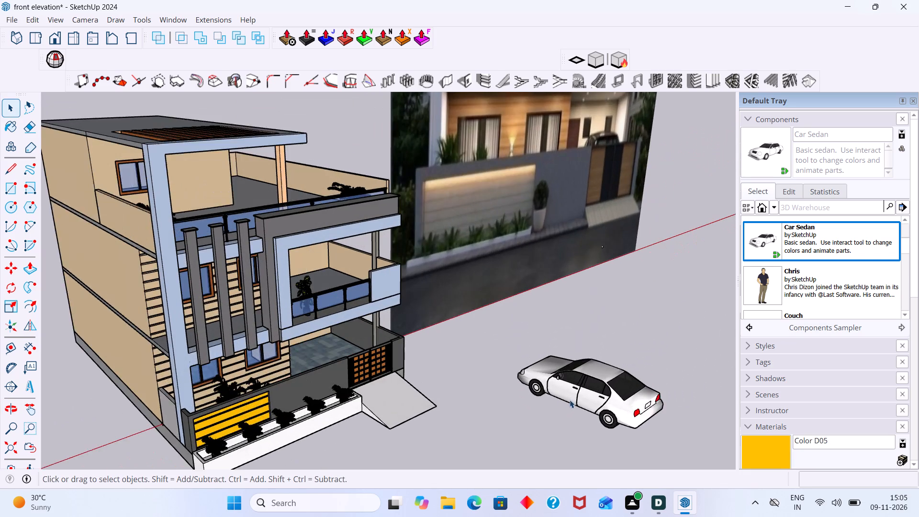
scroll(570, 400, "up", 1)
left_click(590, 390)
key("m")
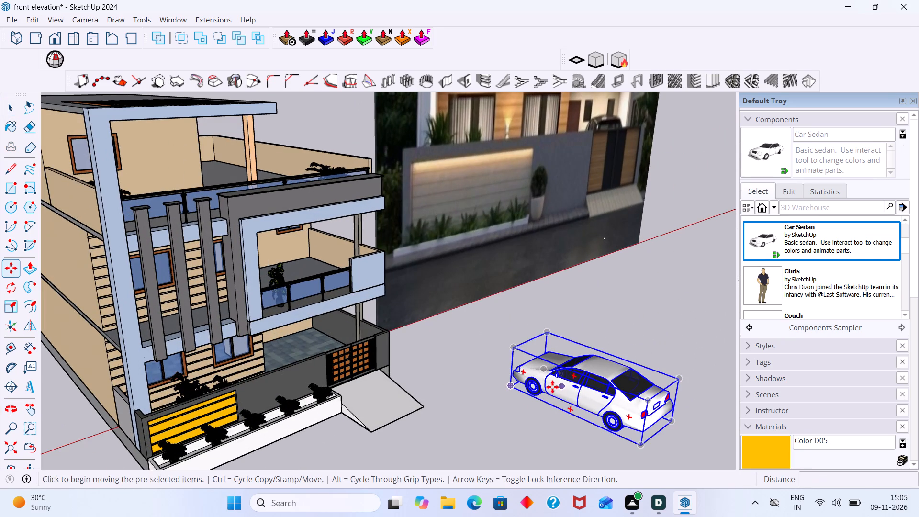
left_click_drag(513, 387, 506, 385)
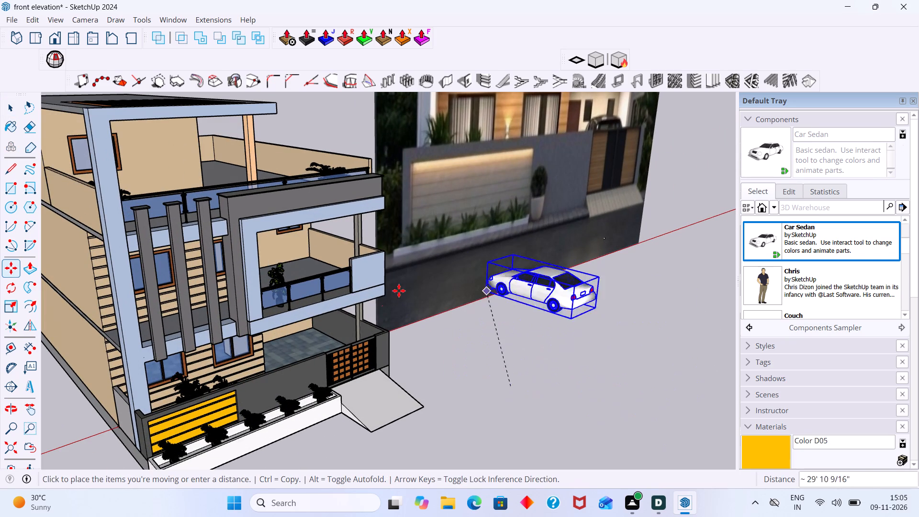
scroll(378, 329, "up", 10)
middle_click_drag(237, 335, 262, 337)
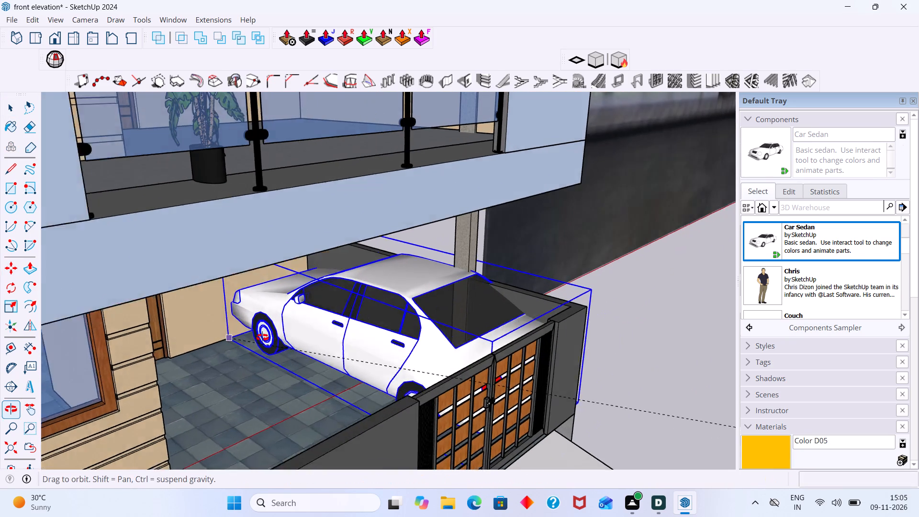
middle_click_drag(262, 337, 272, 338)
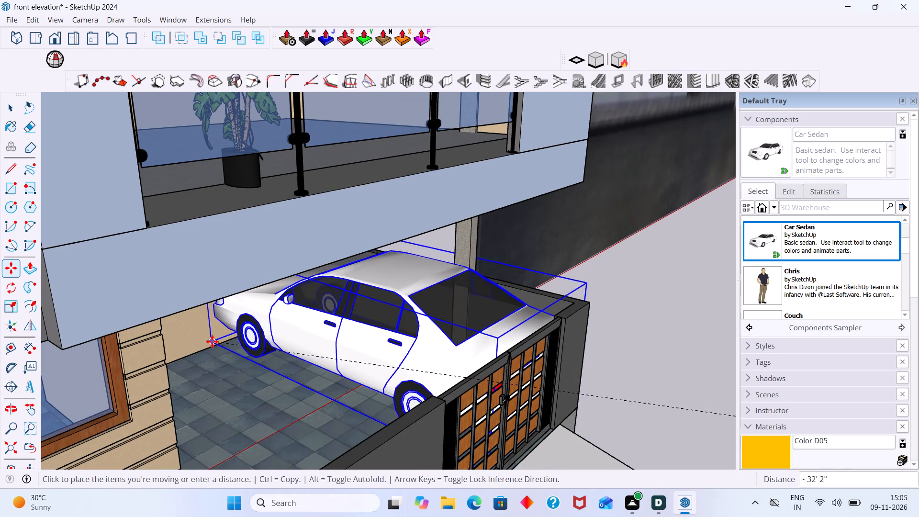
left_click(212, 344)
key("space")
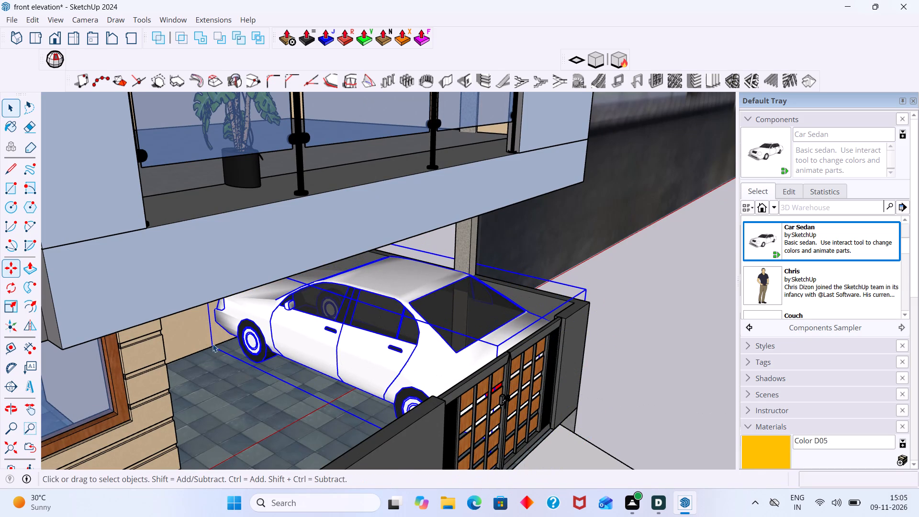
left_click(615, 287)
Delete the sedan parked on the tiled porch behind the gate.
middle_click_drag(567, 296, 419, 284)
scroll(421, 287, "down", 6)
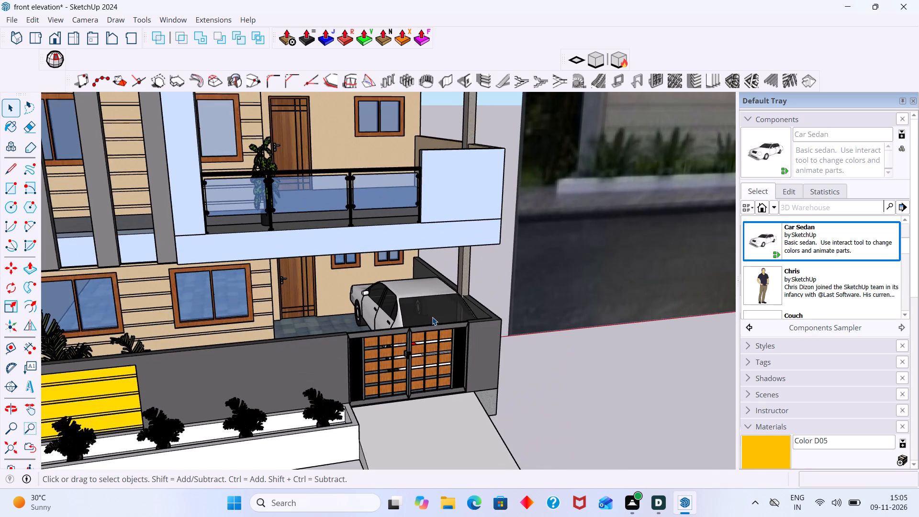
scroll(432, 317, "up", 10)
scroll(405, 310, "down", 13)
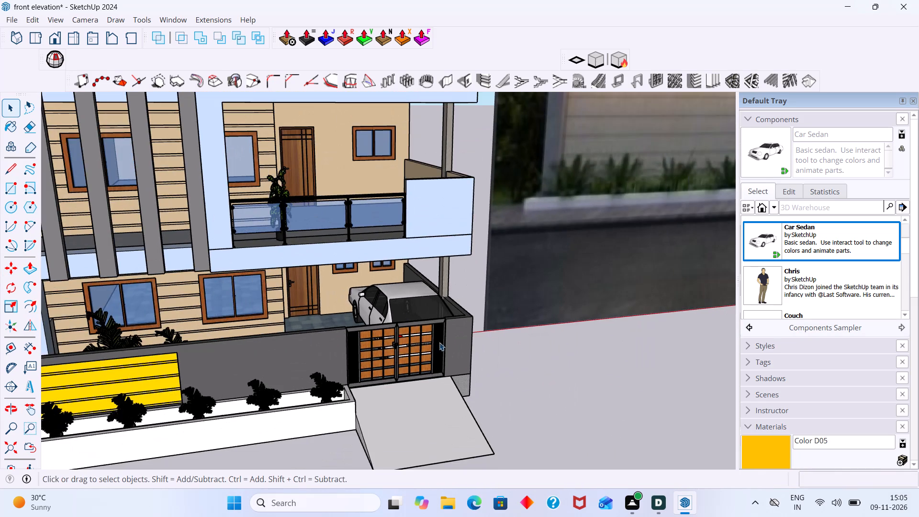
middle_click_drag(439, 344, 394, 346)
scroll(390, 304, "up", 3)
left_click(390, 303)
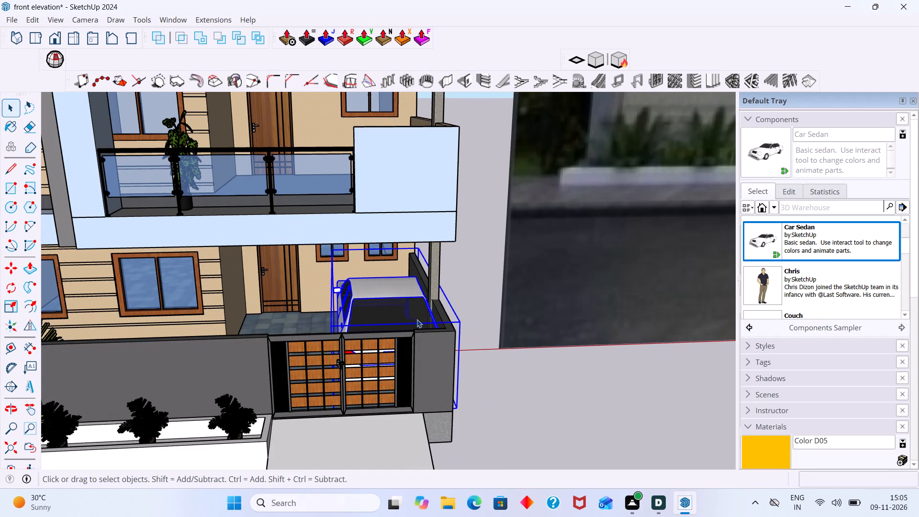
key("Delete")
Examine the whole house front, including the planter and ramp, against the reference photo.
scroll(417, 319, "down", 12)
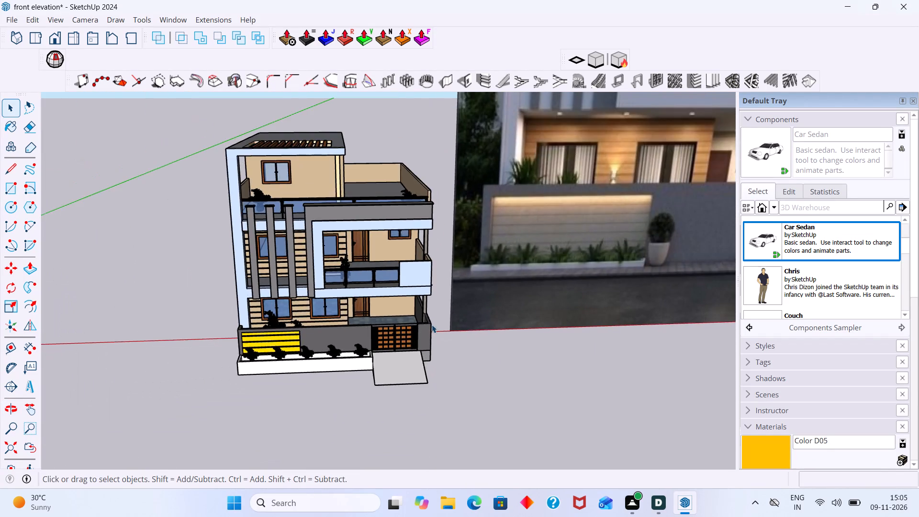
scroll(452, 358, "down", 4)
scroll(418, 375, "up", 5)
scroll(418, 375, "down", 2)
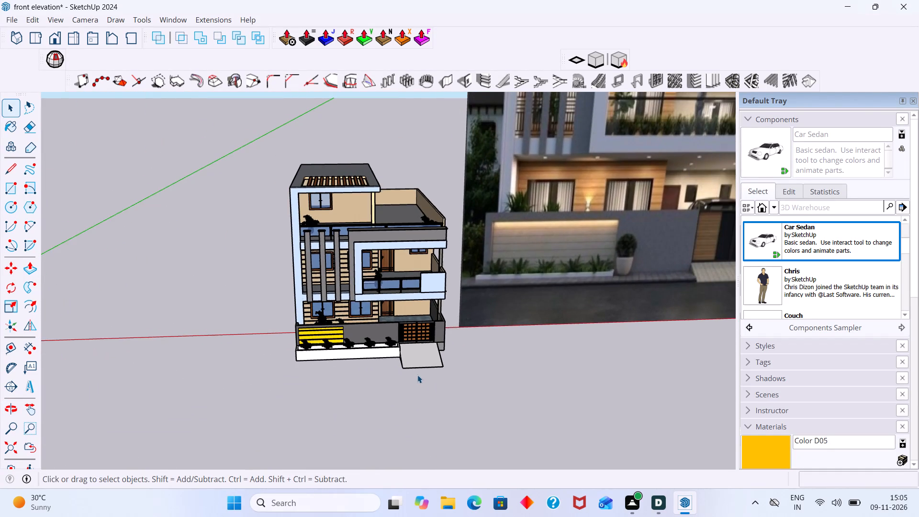
middle_click_drag(416, 374, 340, 354, "shift")
middle_click_drag(347, 350, 402, 341)
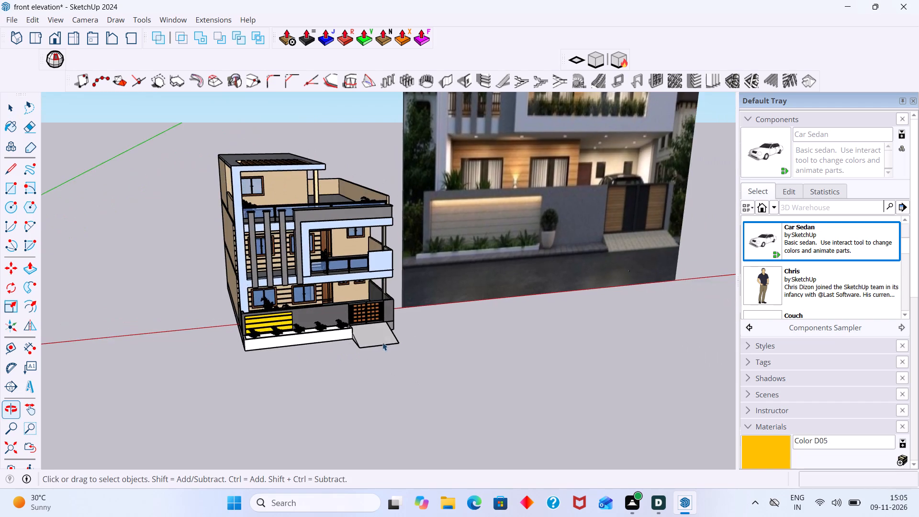
scroll(304, 338, "up", 5)
middle_click_drag(295, 337, 410, 335)
scroll(323, 353, "up", 5)
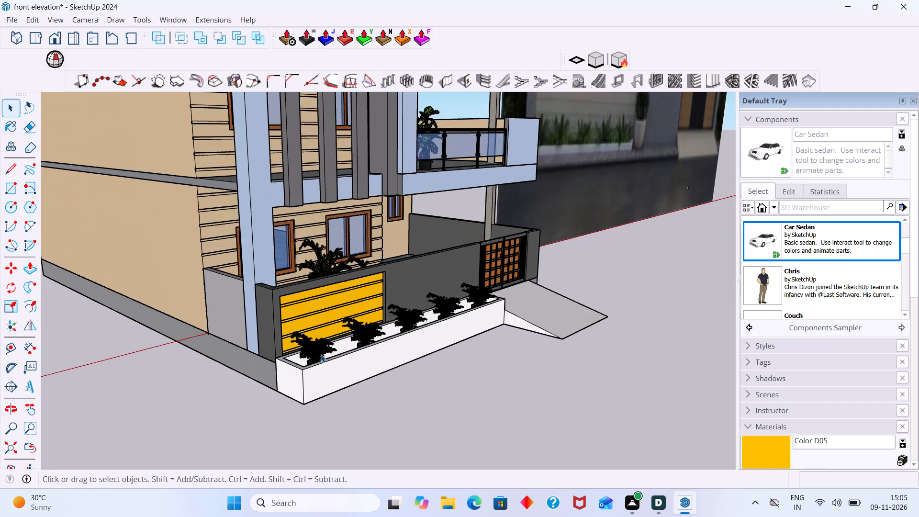
scroll(321, 354, "up", 3)
scroll(318, 355, "down", 16)
middle_click_drag(351, 364, 307, 364)
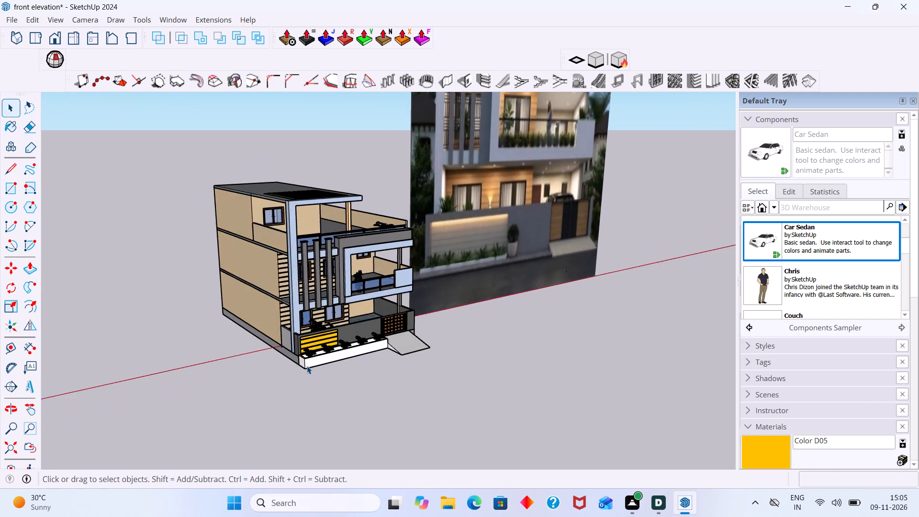
scroll(307, 366, "up", 7)
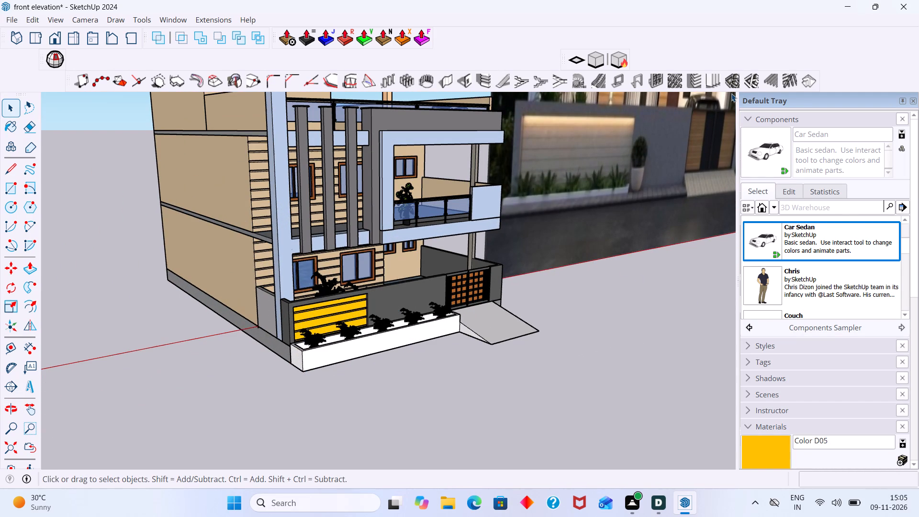
Sample the dark grey Color M06 from the boundary wall and paint the planter's front face, end face and rim.
left_click(748, 121)
left_click(899, 289)
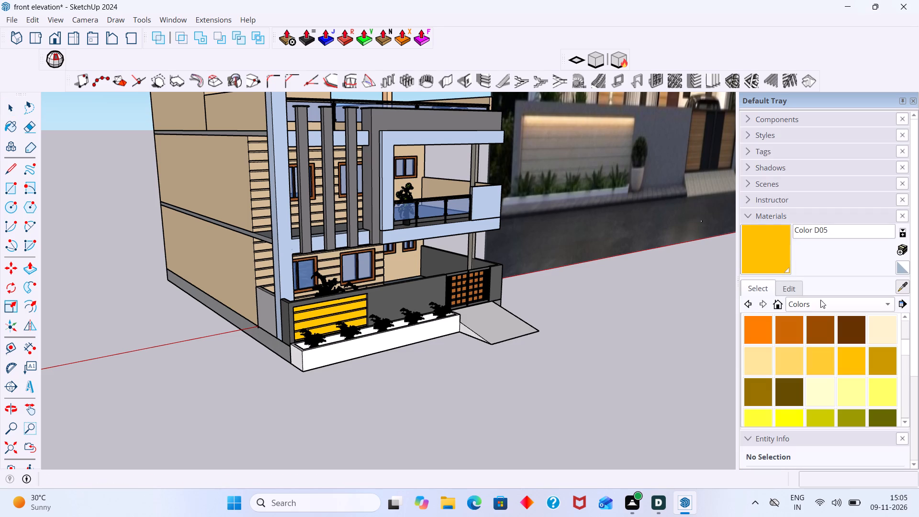
scroll(325, 320, "up", 9)
left_click(416, 275)
scroll(375, 365, "up", 2)
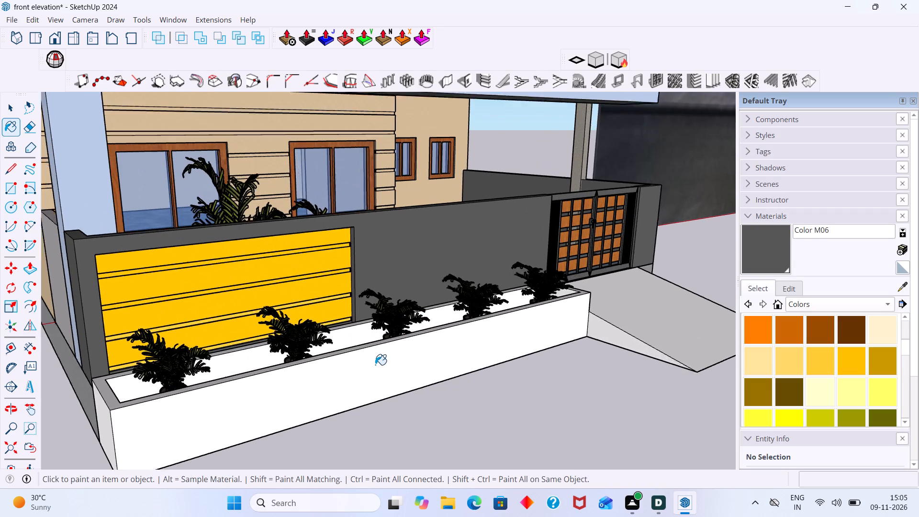
left_click(375, 365)
middle_click_drag(367, 377, 536, 371)
scroll(413, 414, "up", 3)
left_click(339, 461)
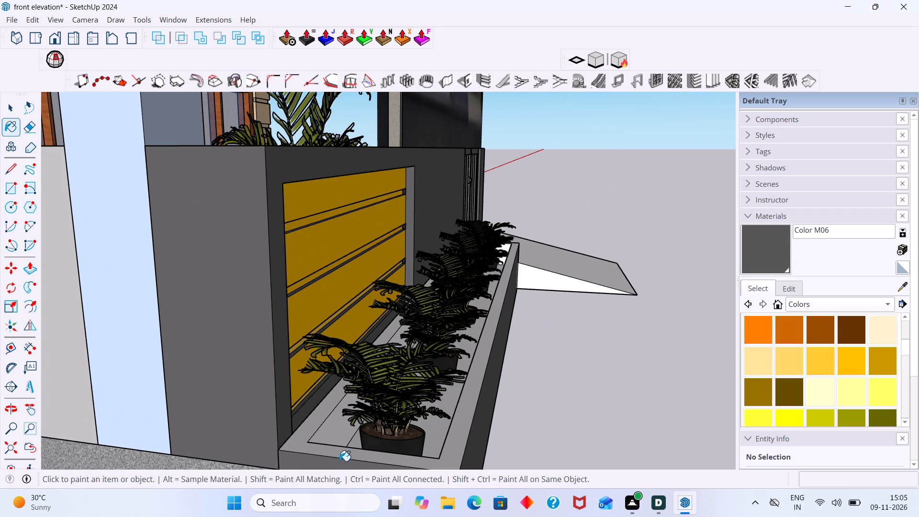
left_click(329, 448)
scroll(362, 438, "down", 1)
scroll(345, 433, "up", 3)
Paint the planter's inner bed around the potted plants with Color M06.
left_click(332, 431)
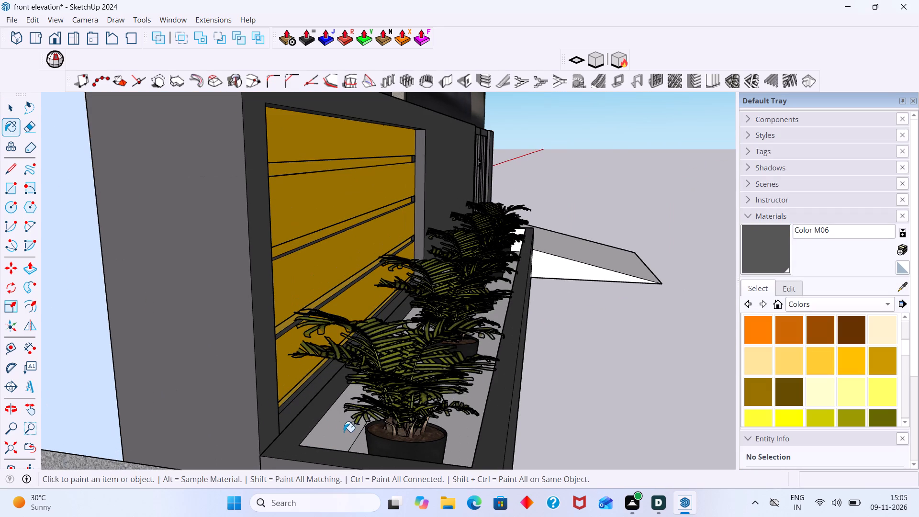
middle_click_drag(480, 443, 552, 425)
scroll(499, 417, "up", 3)
left_click(496, 416)
left_click(473, 423)
scroll(472, 423, "down", 5)
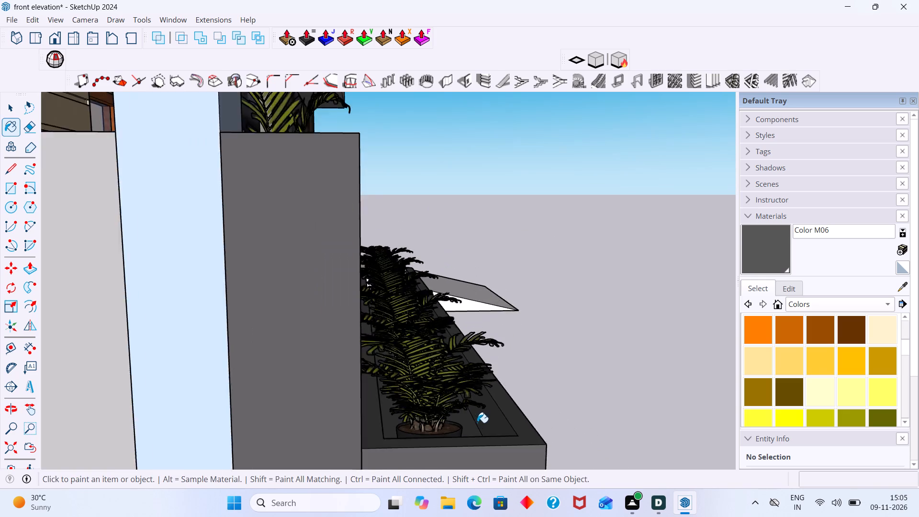
scroll(477, 423, "down", 3)
middle_click_drag(450, 420, 262, 418)
scroll(592, 366, "up", 2)
scroll(642, 355, "down", 5)
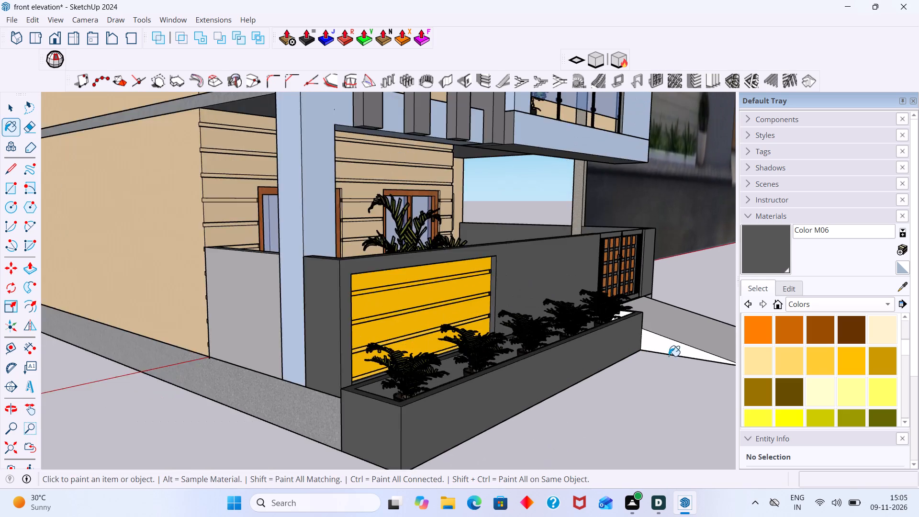
scroll(669, 356, "down", 4)
middle_click_drag(651, 352, 366, 365, "shift")
key("space")
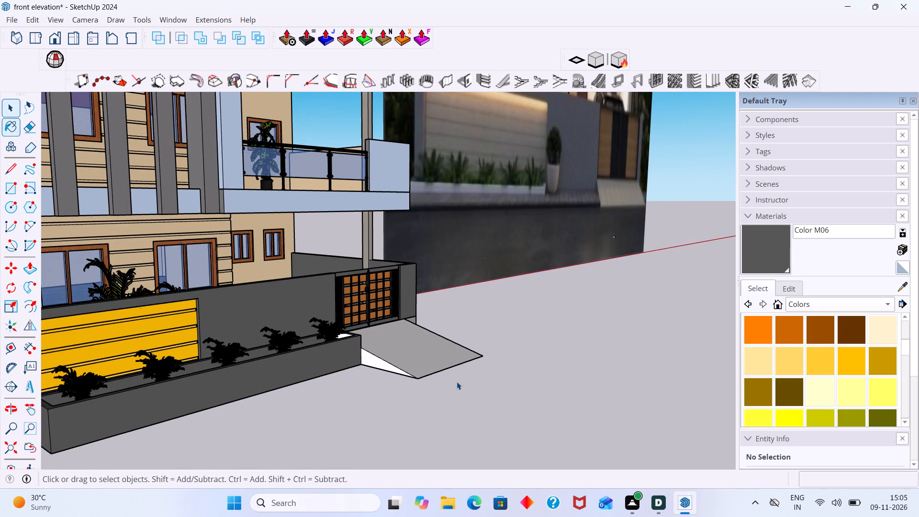
Sample Blacktop Old 01 from the balcony floor and paint the entrance ramp's sloping top and its planter-side face.
scroll(428, 359, "up", 6)
scroll(393, 359, "down", 2)
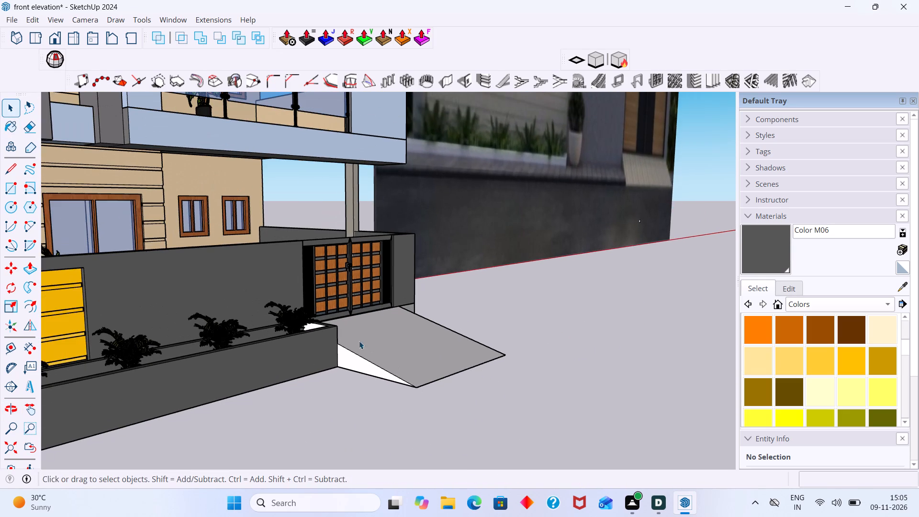
middle_click_drag(302, 195, 380, 336)
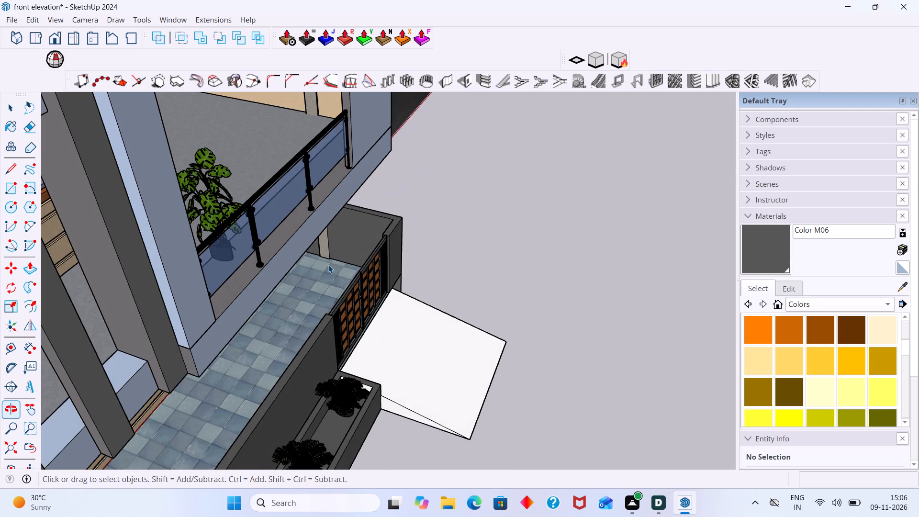
scroll(267, 186, "up", 2)
left_click(908, 283)
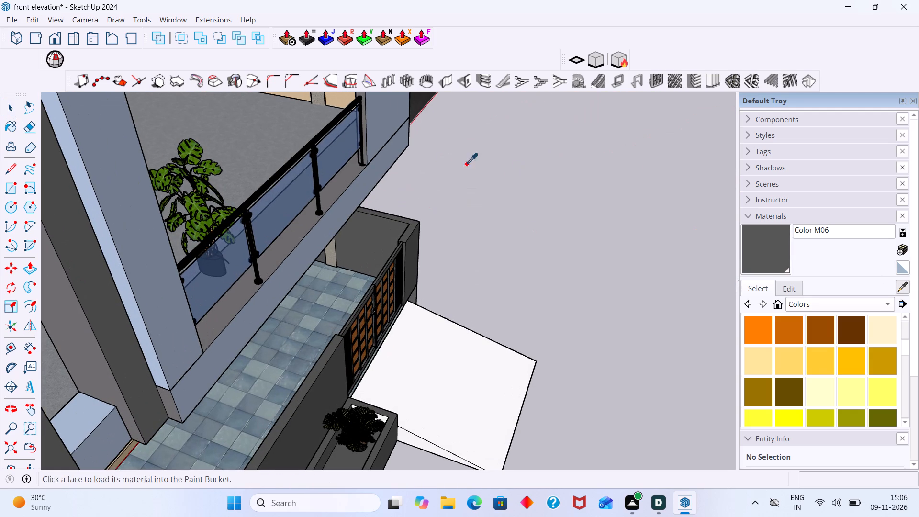
left_click(276, 156)
left_click(440, 369)
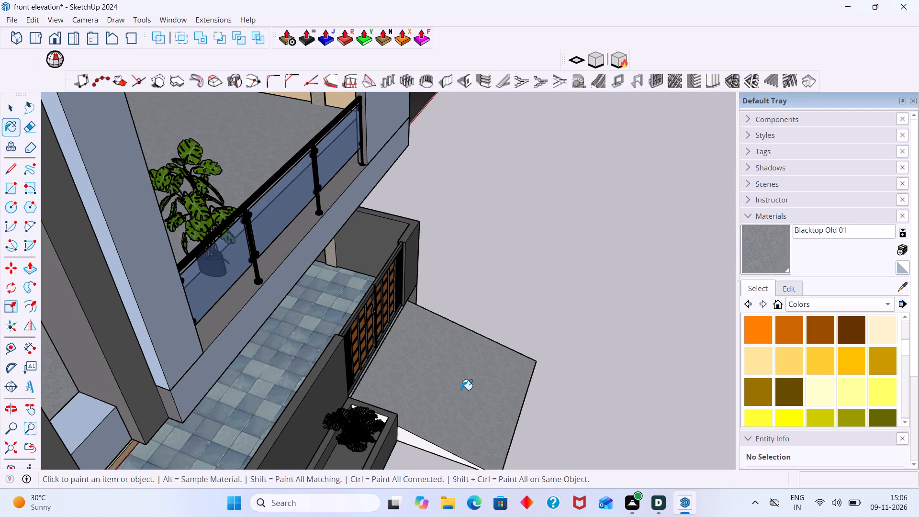
middle_click_drag(421, 453, 415, 364)
scroll(399, 424, "up", 6)
left_click(404, 455)
scroll(407, 451, "down", 2)
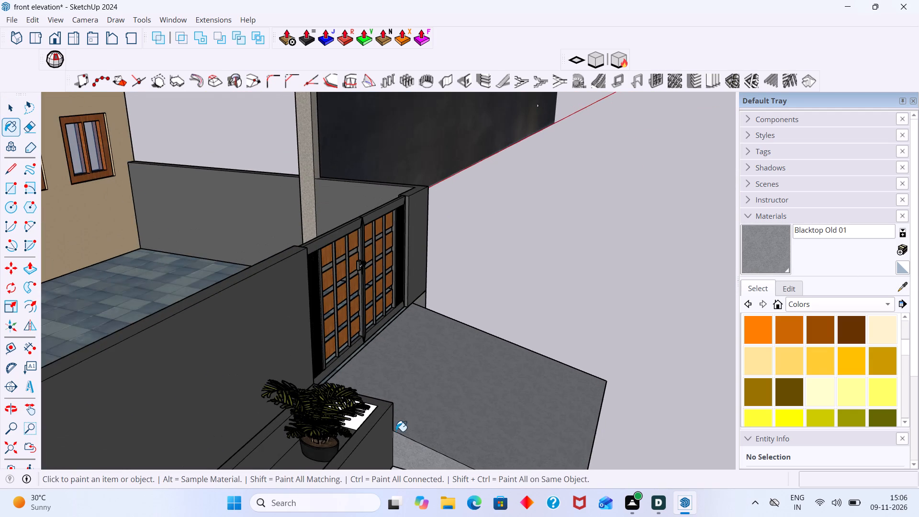
Paint the ramp's other triangular side and its underside with Blacktop Old 01.
middle_click_drag(391, 427, 346, 286, "shift")
scroll(392, 408, "up", 1, "shift")
middle_click_drag(590, 326, 261, 338)
middle_click_drag(530, 336, 485, 315)
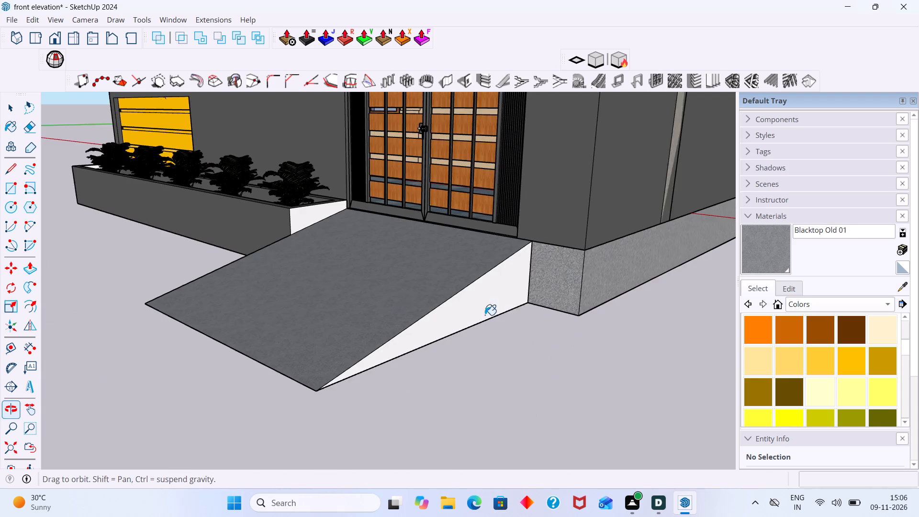
middle_click_drag(485, 315, 396, 313)
scroll(511, 313, "up", 2)
left_click(493, 289)
middle_click_drag(502, 338, 505, 238)
left_click(441, 251)
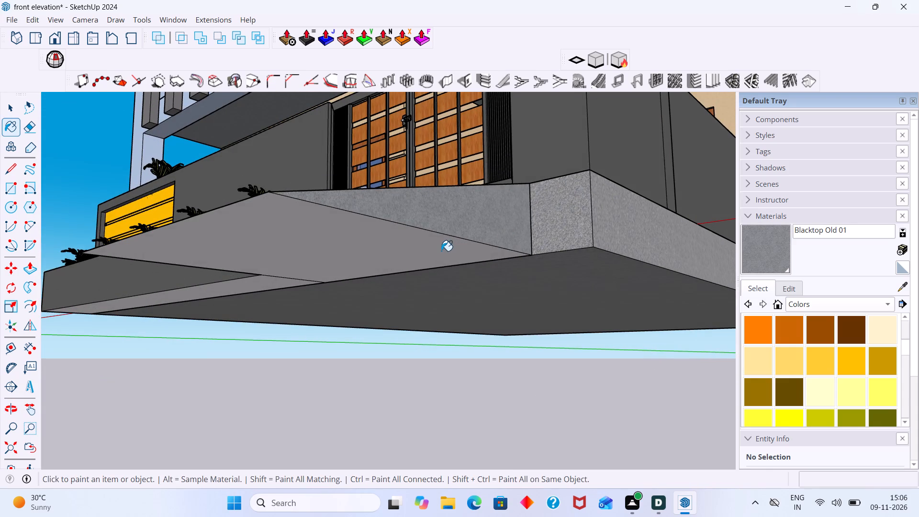
scroll(441, 251, "down", 1)
middle_click_drag(455, 270, 554, 214)
key("space")
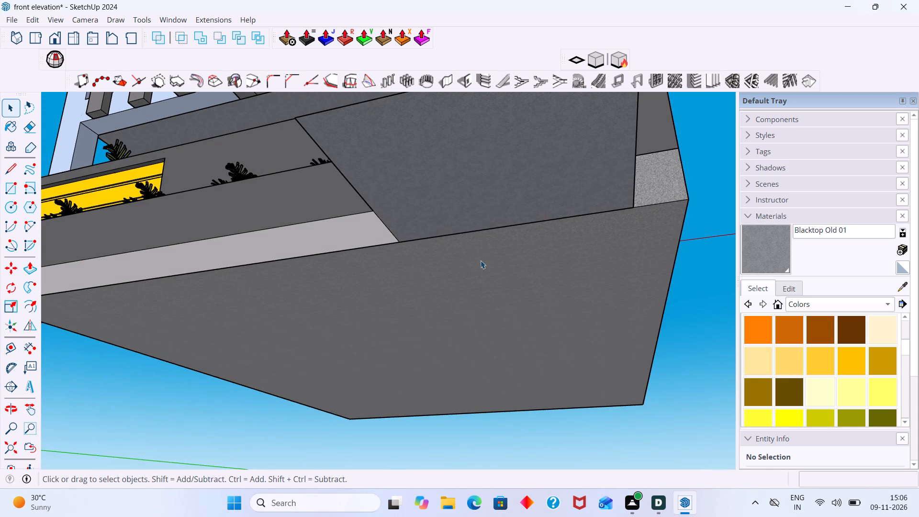
Sample Color M06 from the planter's front face and paint the planter's underside with it.
scroll(501, 259, "down", 11)
middle_click_drag(473, 304, 617, 335)
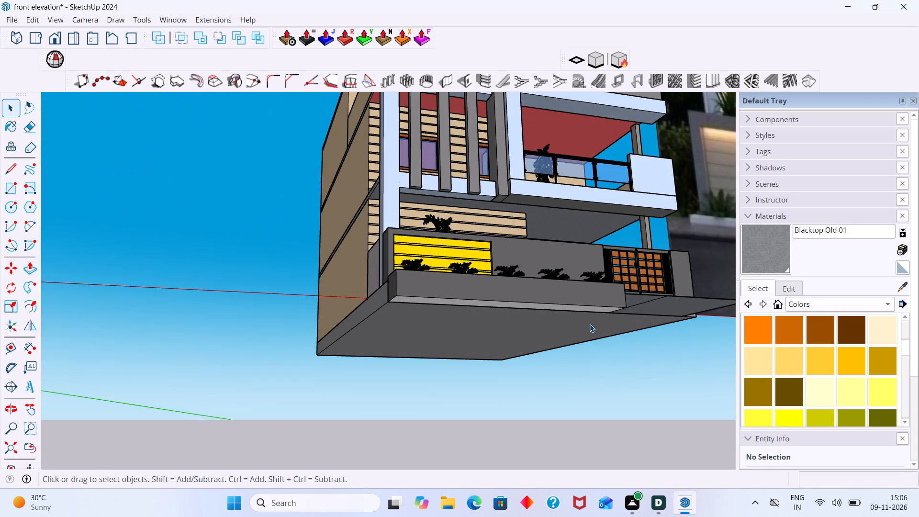
left_click(899, 286)
scroll(532, 327, "up", 7)
middle_click_drag(507, 300, 507, 284)
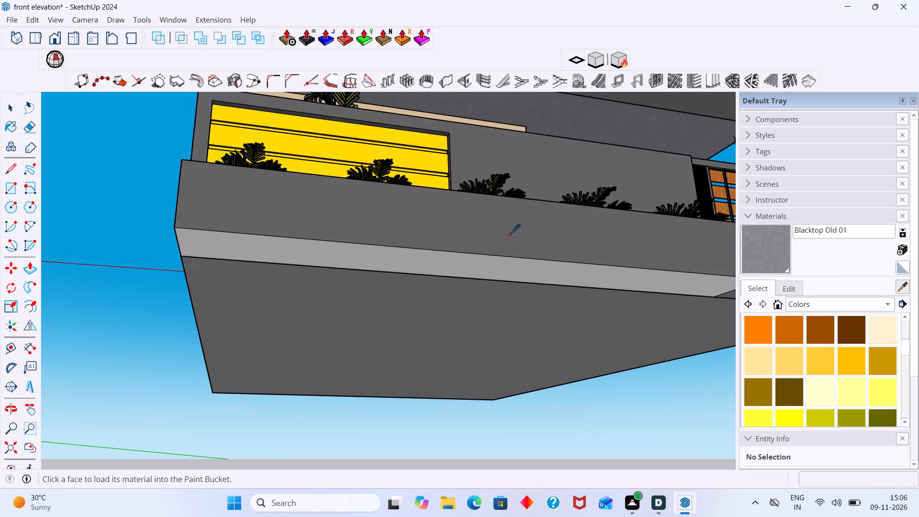
left_click(509, 235)
scroll(509, 273, "up", 3)
middle_click_drag(510, 282, 515, 269)
left_click(515, 268)
scroll(515, 268, "down", 12)
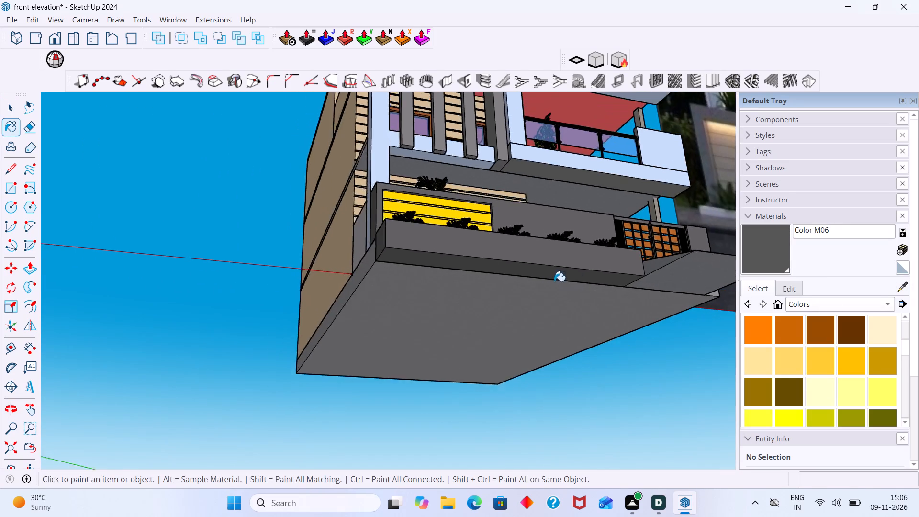
Paint the planter's inner end face beside the entrance ramp and the bed surface behind the last potted plant with Color M06.
middle_click_drag(592, 273, 596, 349)
scroll(638, 348, "up", 4)
middle_click_drag(608, 332, 591, 429)
scroll(619, 400, "up", 8)
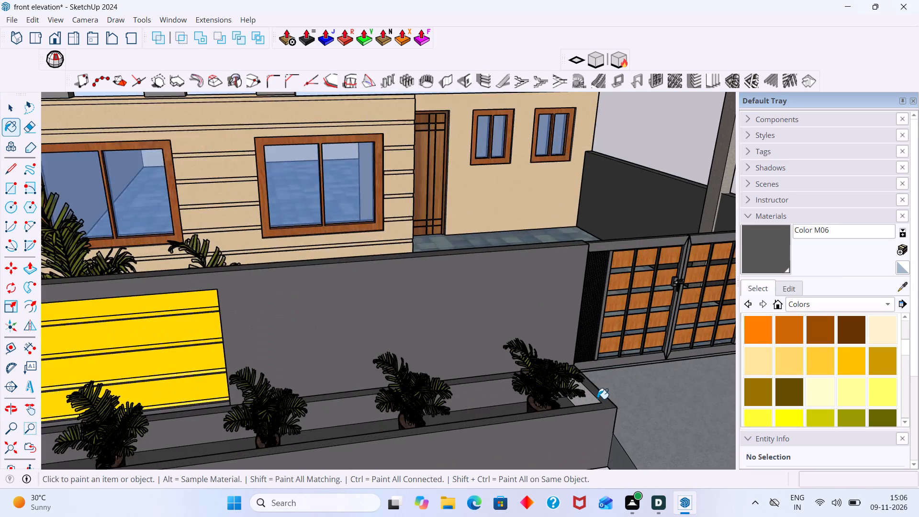
scroll(597, 399, "up", 17)
left_click(592, 405)
scroll(593, 396, "down", 3)
scroll(328, 341, "up", 1)
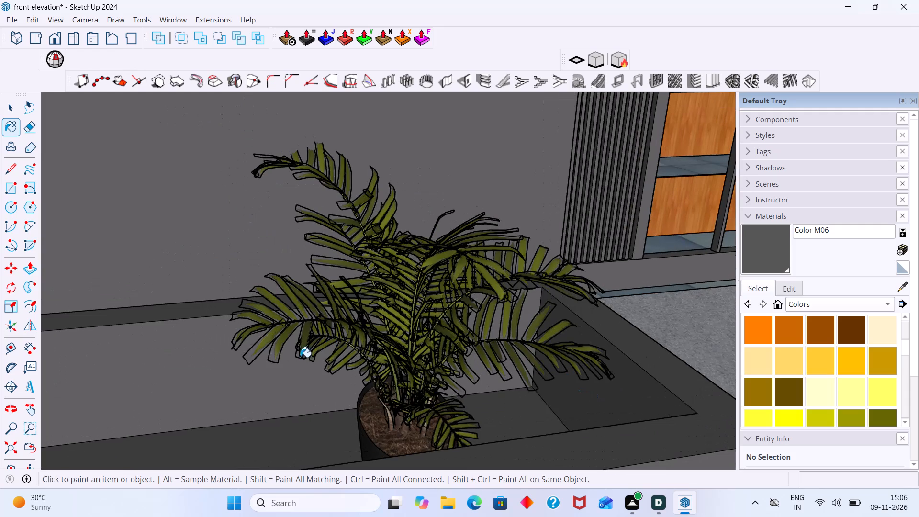
left_click(266, 371)
key("space")
Examine the whole front elevation and the reference photo to check which details still need adding.
scroll(288, 386, "down", 13)
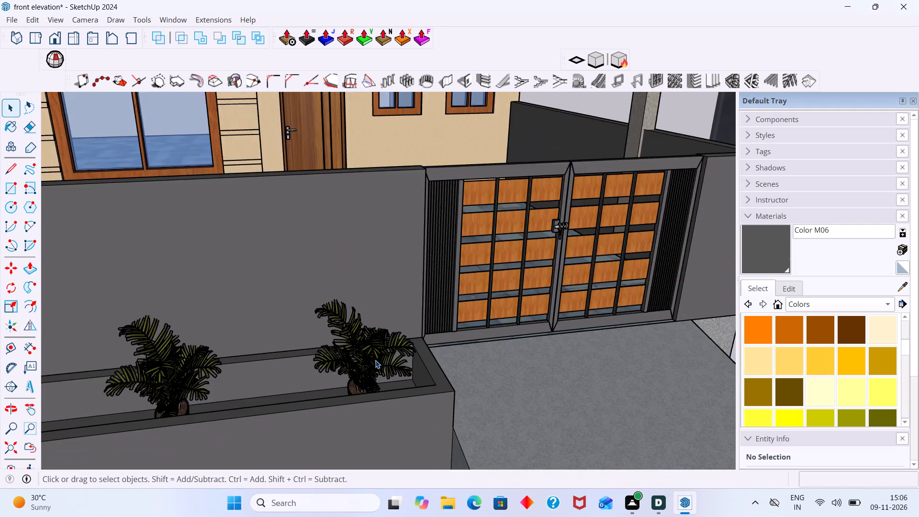
scroll(375, 360, "down", 20)
scroll(375, 360, "down", 6)
middle_click_drag(403, 358, 371, 341)
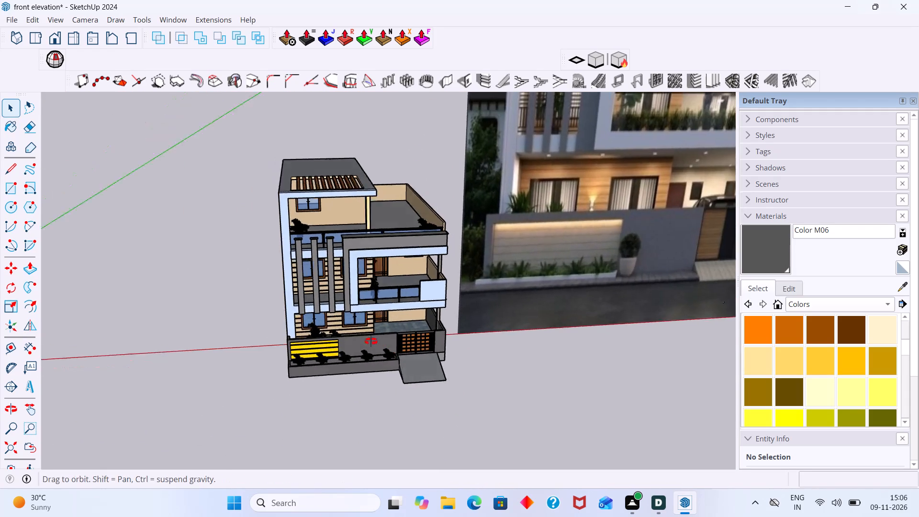
middle_click_drag(371, 341, 364, 336)
scroll(363, 300, "up", 6)
scroll(398, 353, "down", 3)
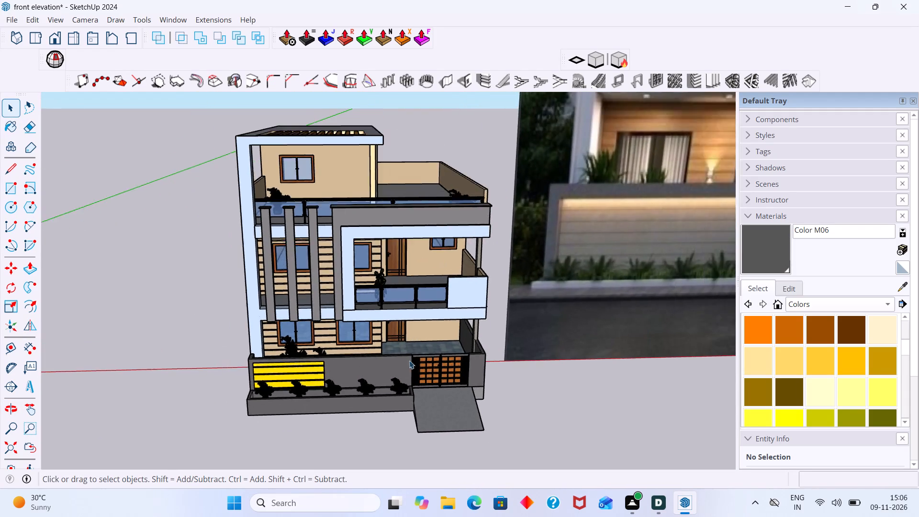
scroll(409, 360, "down", 3)
middle_click_drag(448, 379, 505, 375)
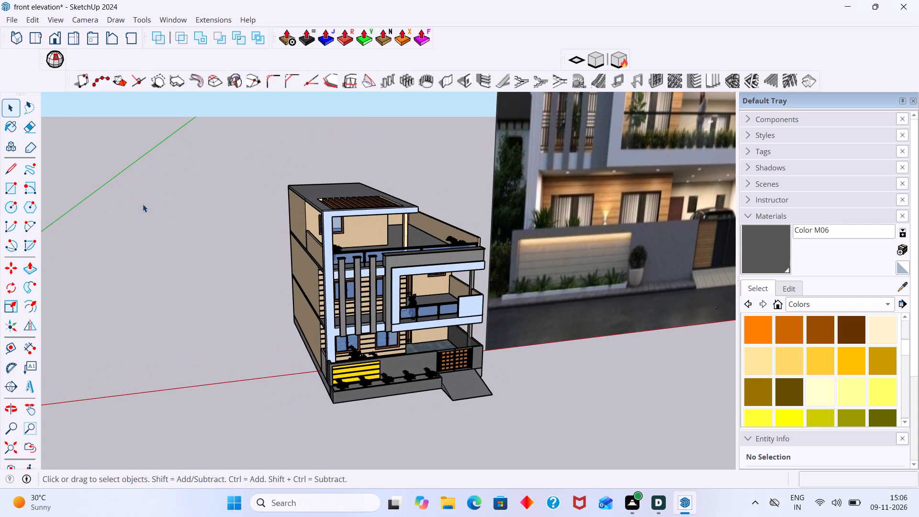
Open 3D Warehouse to look for a further model for the front elevation.
left_click(183, 18)
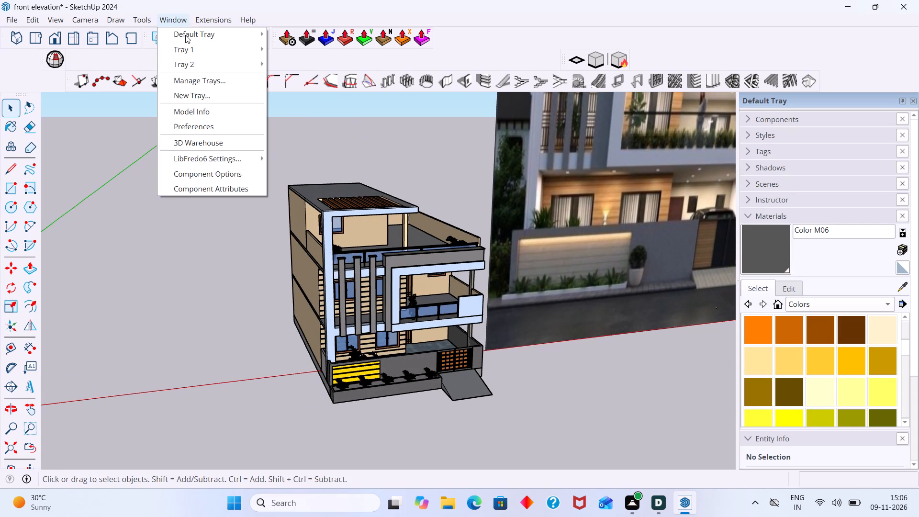
left_click(213, 147)
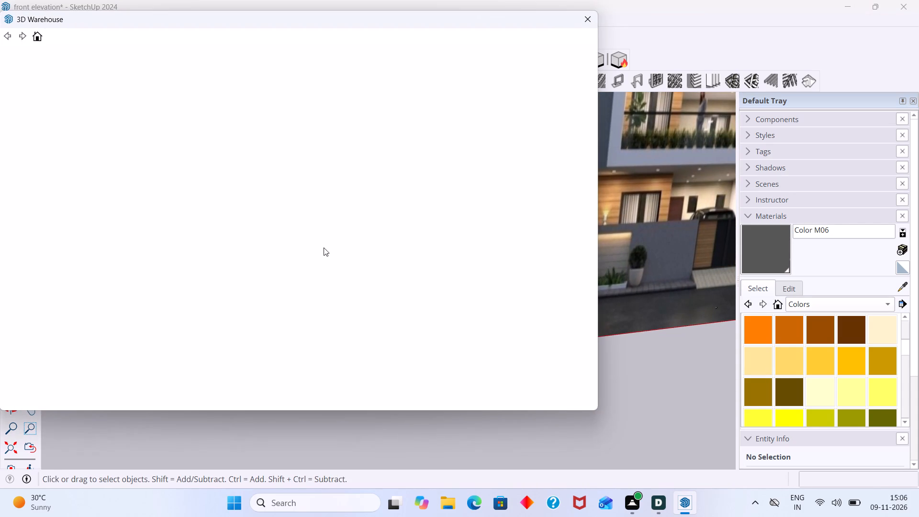
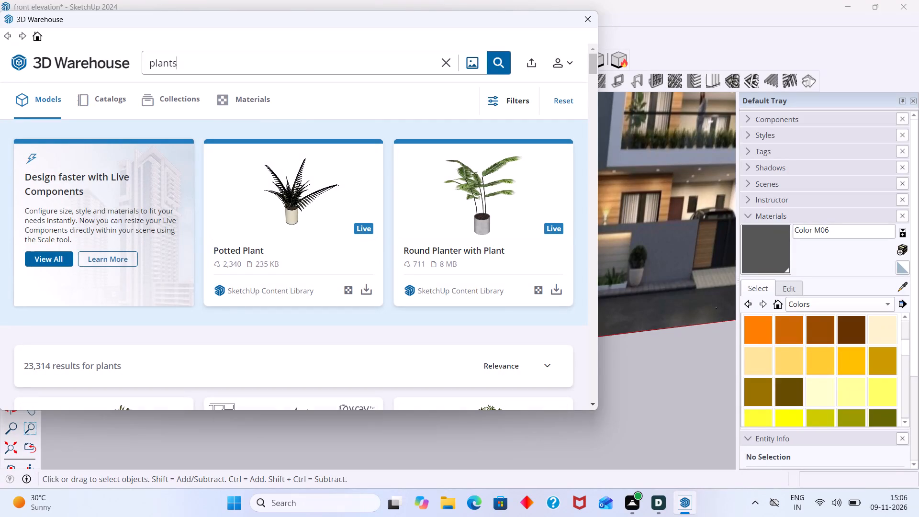
Replace the plants query and search 3D Warehouse for "car".
key("Delete")
key("Delete")
key("Delete")
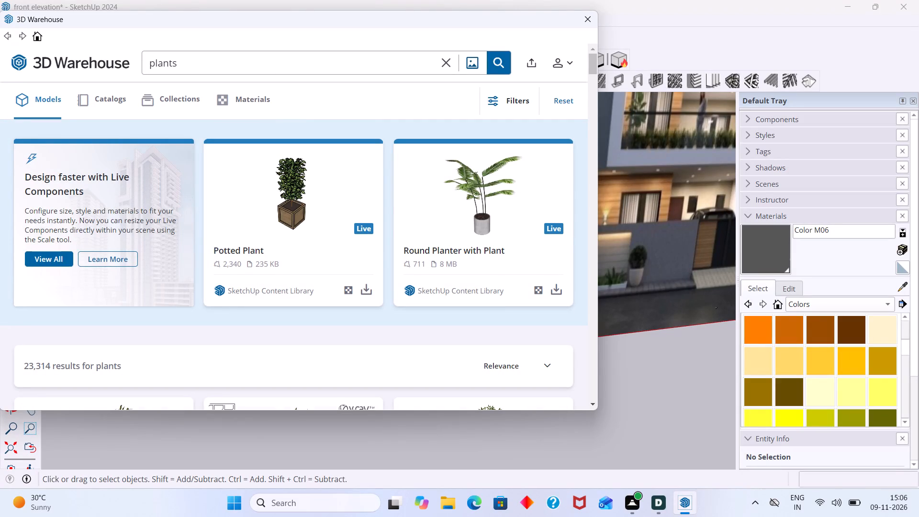
key("BackSpace")
key("BackSpace")
key("BackSpace")
key("BackSpace")
key("BackSpace")
key("BackSpace")
type("ca")
key("r")
left_click(507, 57)
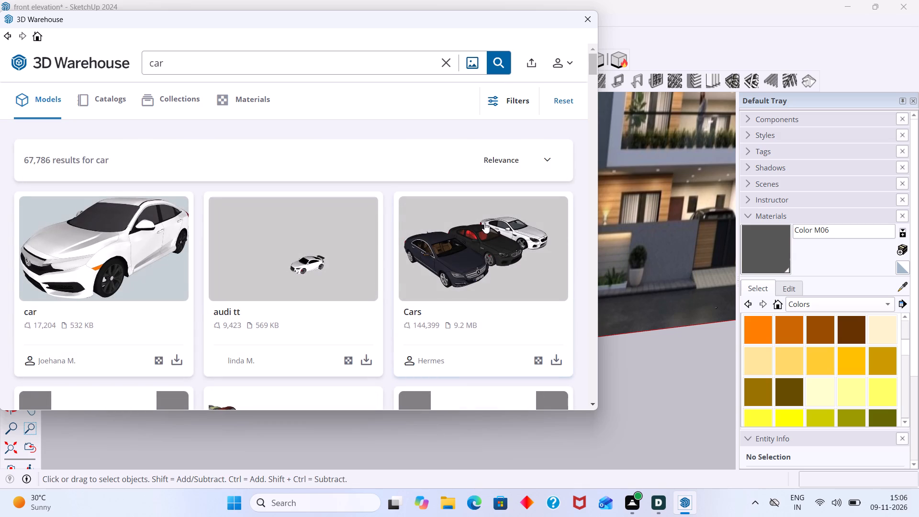
Examine the car search results for a vehicle model that suits the front elevation.
scroll(250, 258, "down", 4)
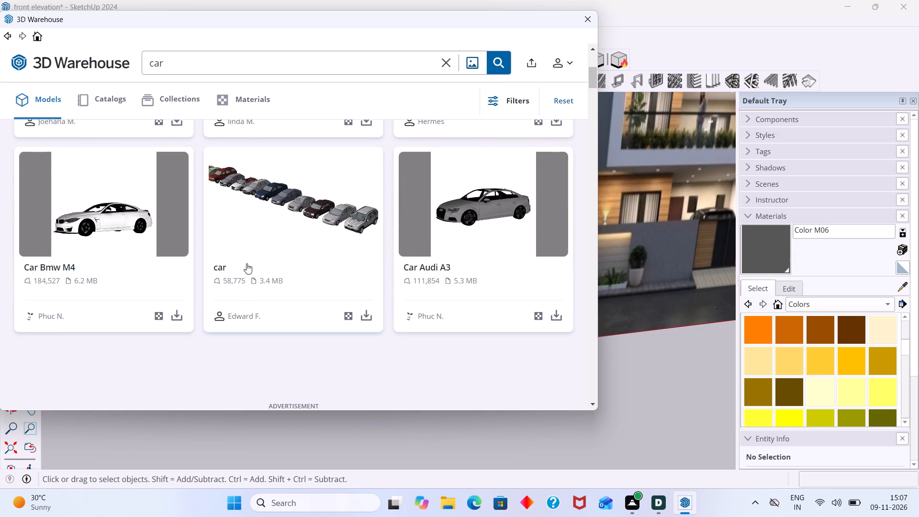
scroll(438, 244, "down", 4)
scroll(322, 298, "down", 2)
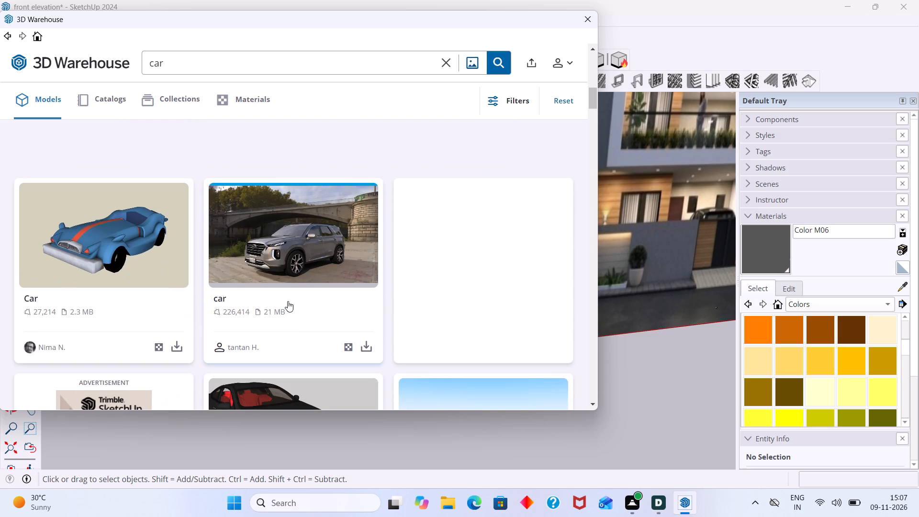
scroll(302, 305, "down", 4)
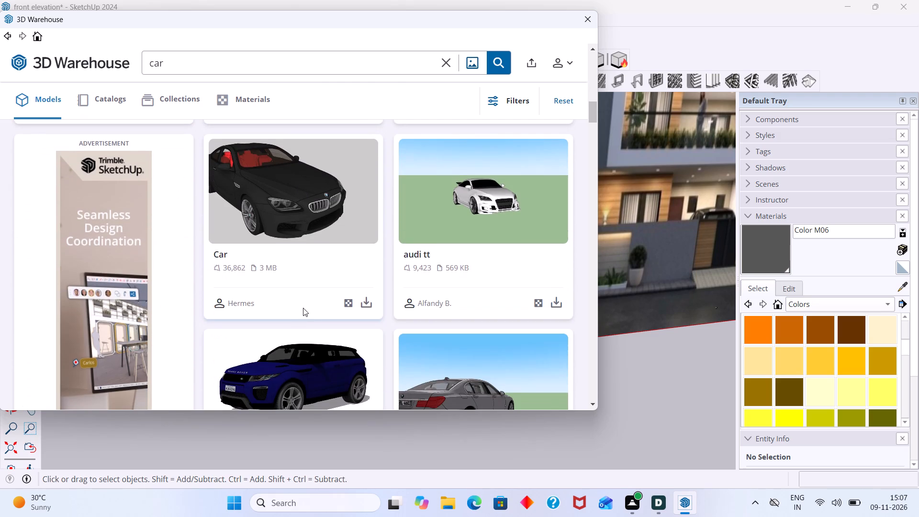
scroll(307, 301, "down", 2)
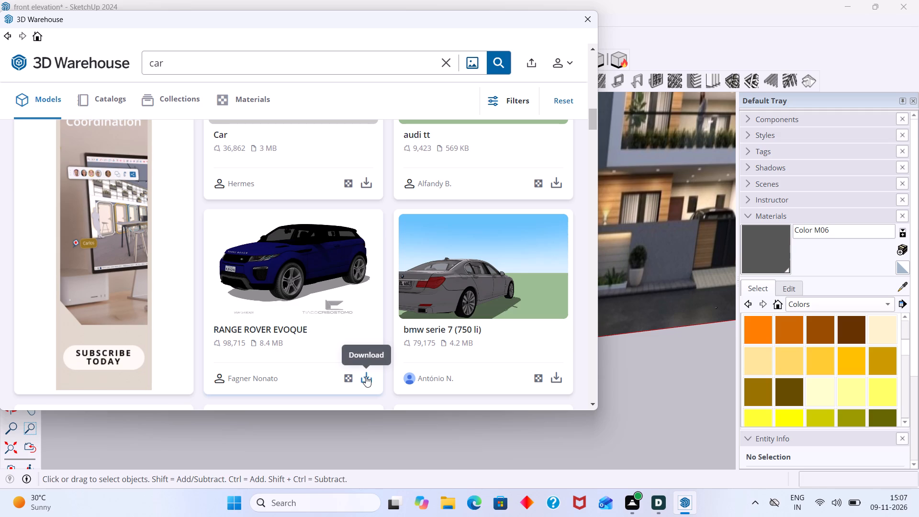
scroll(364, 378, "down", 6)
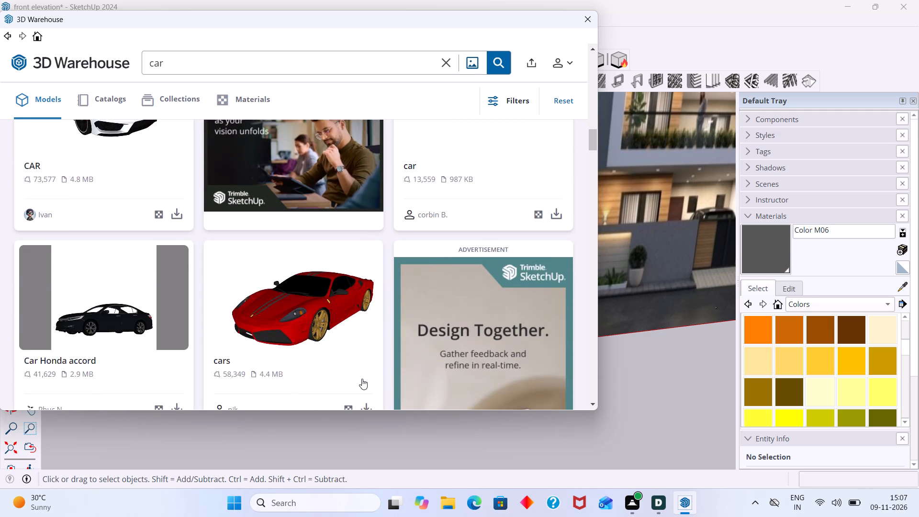
scroll(362, 379, "down", 5)
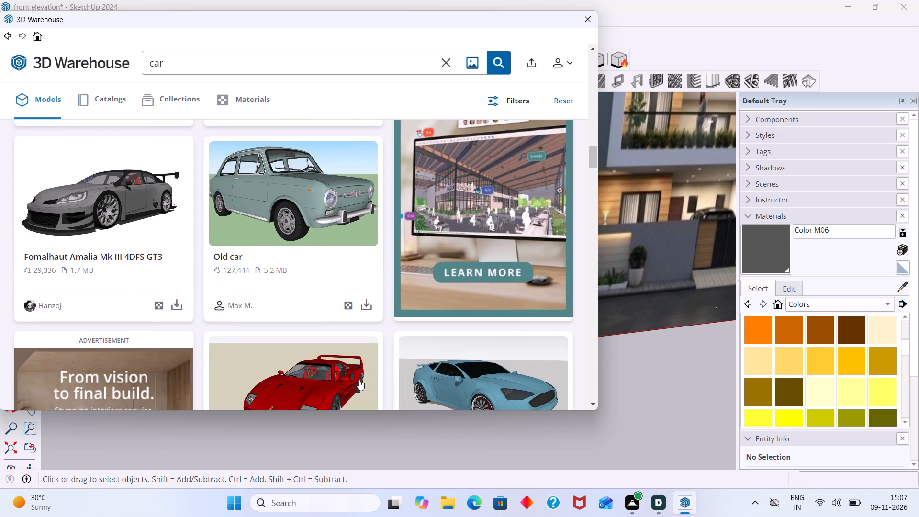
scroll(359, 380, "down", 2)
Search 3D Warehouse for "thar car".
left_click(207, 64)
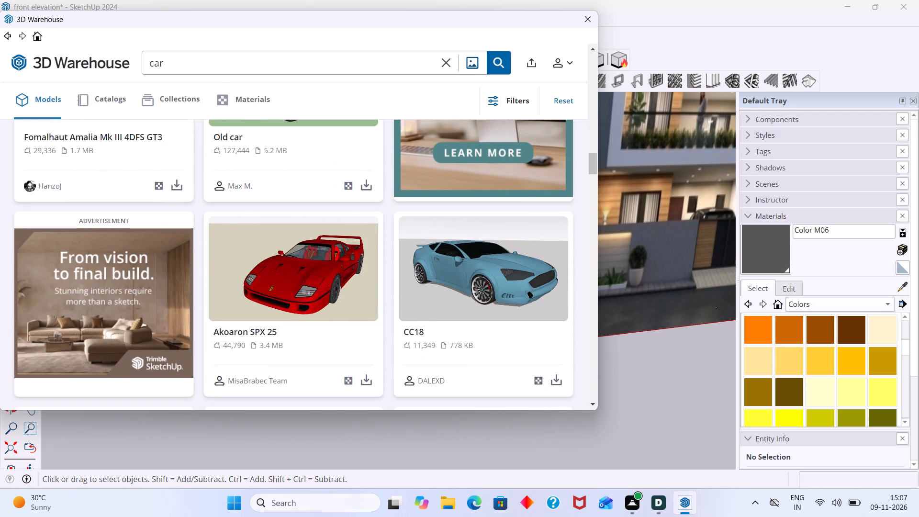
key("BackSpace")
key("BackSpace")
key("BackSpace")
key("BackSpace")
key("BackSpace")
key("BackSpace")
key("BackSpace")
key("BackSpace")
type("thar")
key("space")
type("car")
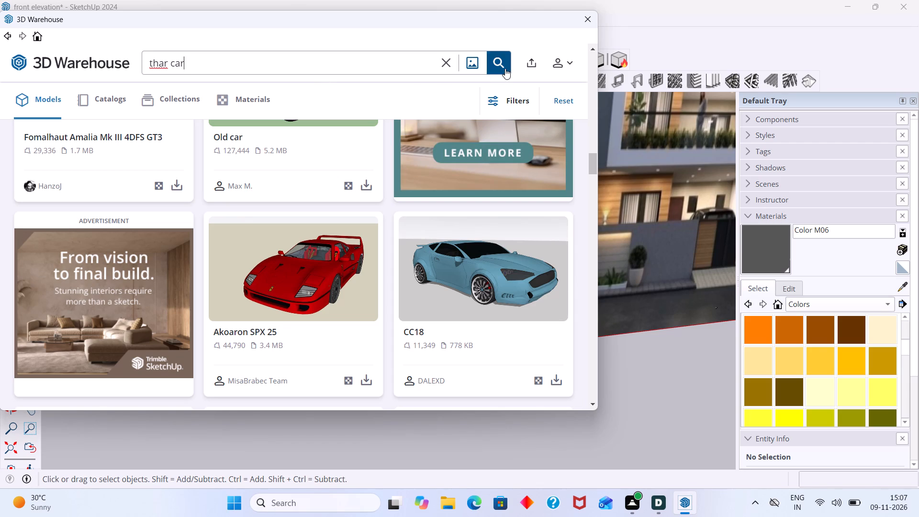
left_click(506, 61)
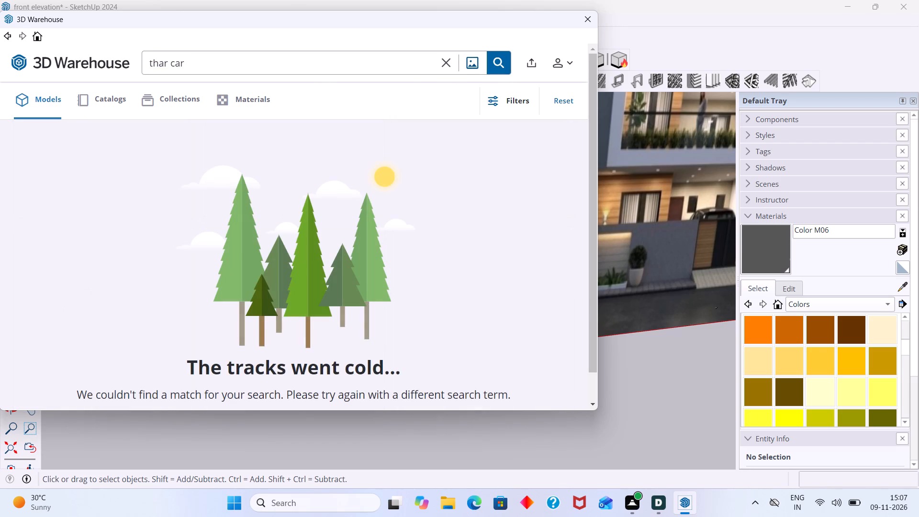
Search 3D Warehouse for "car" again in place of the thar car query.
left_click(216, 65)
key("BackSpace")
key("BackSpace")
key("BackSpace")
key("BackSpace")
key("BackSpace")
key("BackSpace")
key("BackSpace")
key("BackSpace")
key("c")
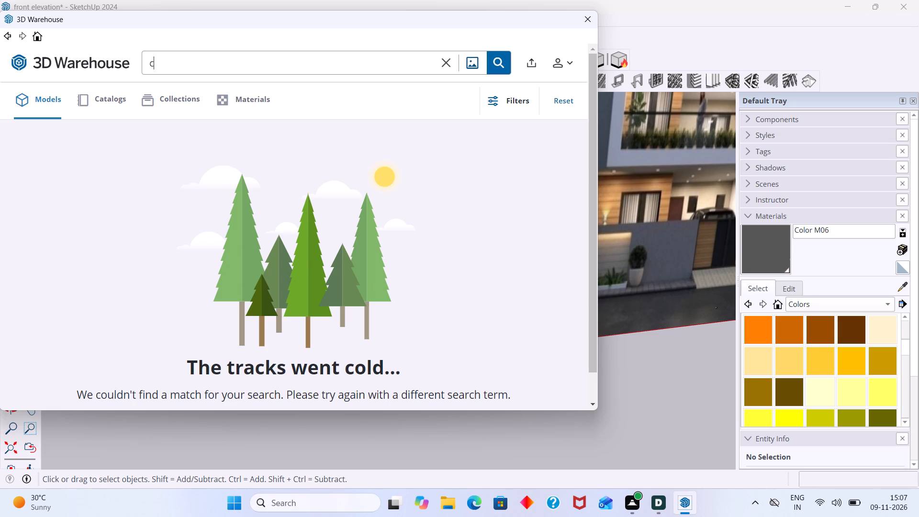
type("ar")
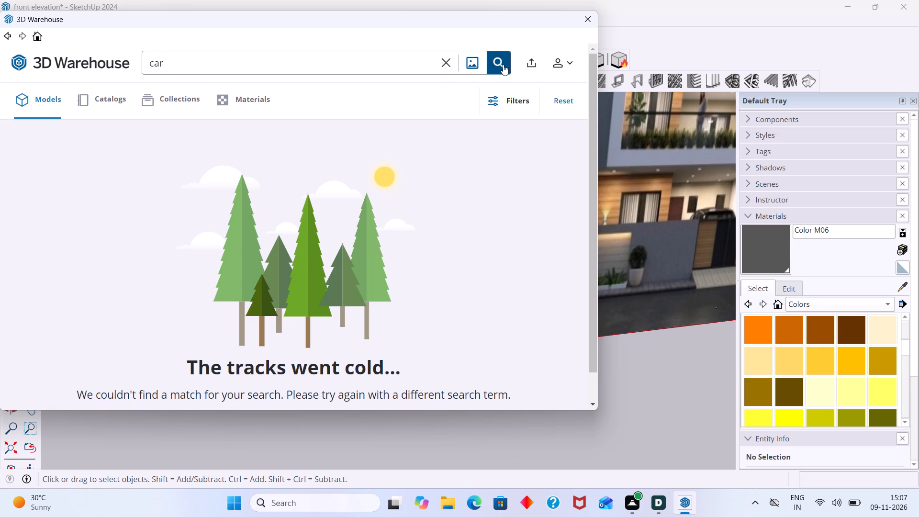
left_click(503, 65)
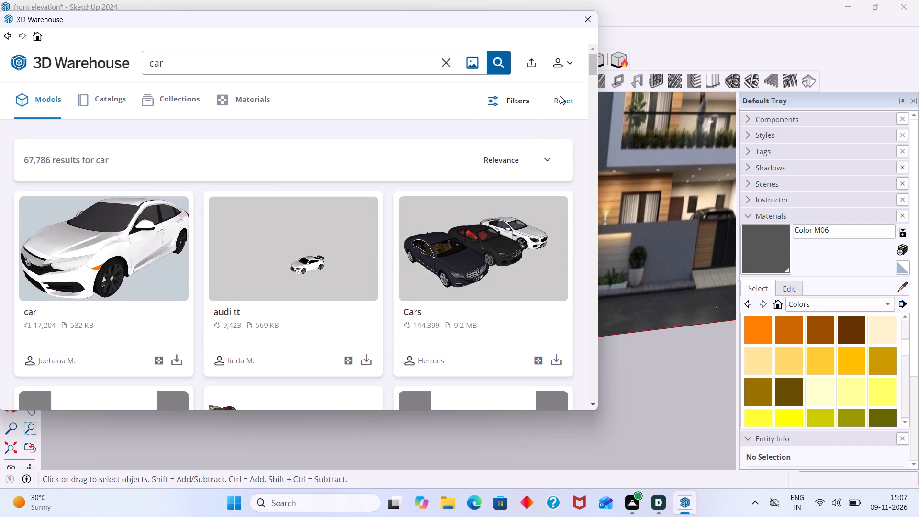
Compare the listed car models further down the results to choose one for the house's front elevation.
scroll(496, 244, "down", 3)
scroll(491, 241, "up", 2)
scroll(489, 241, "down", 6)
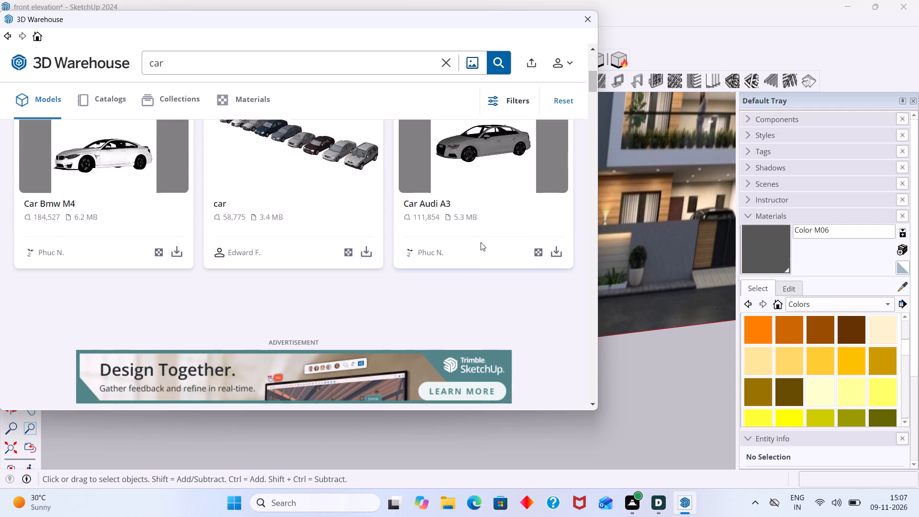
scroll(481, 242, "down", 4)
scroll(444, 263, "down", 12)
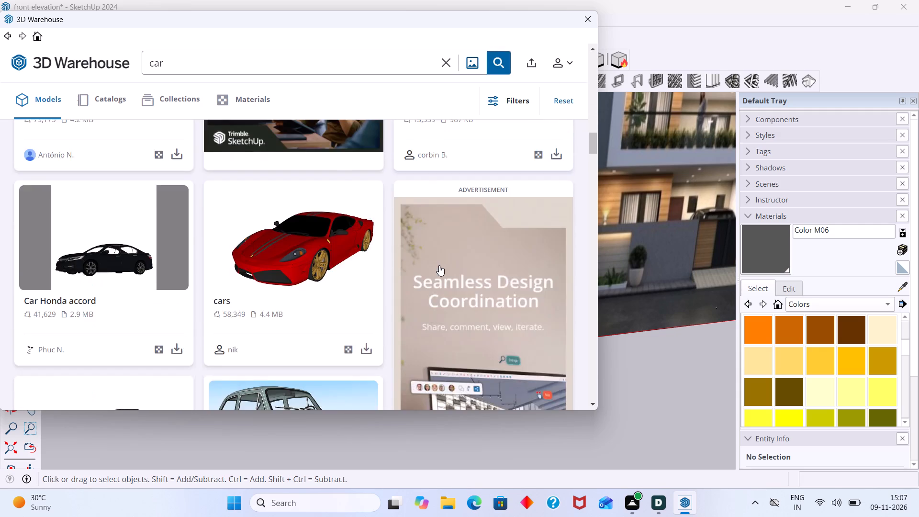
scroll(439, 265, "down", 14)
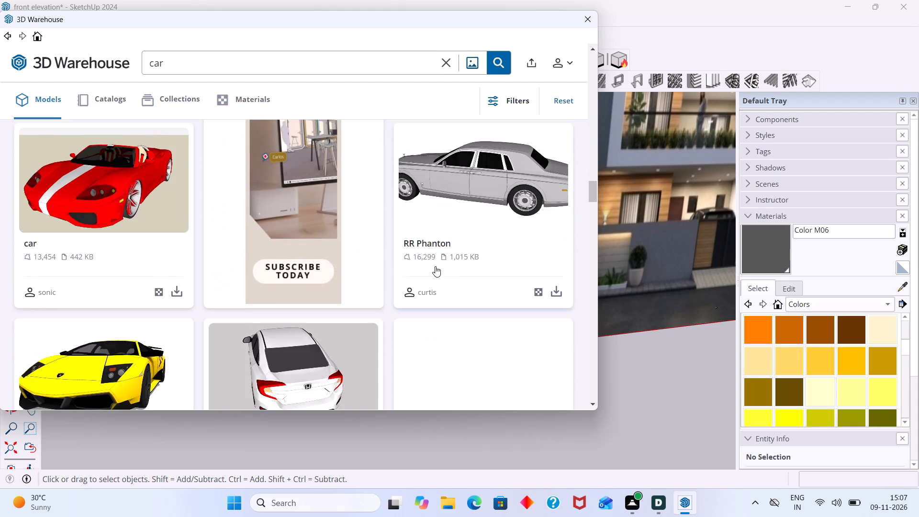
scroll(435, 266, "up", 4)
scroll(435, 267, "down", 4)
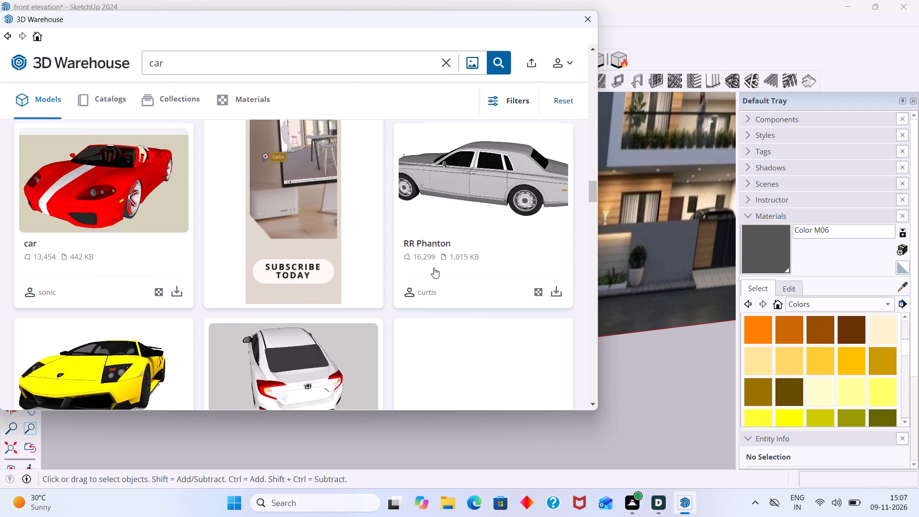
scroll(434, 268, "down", 9)
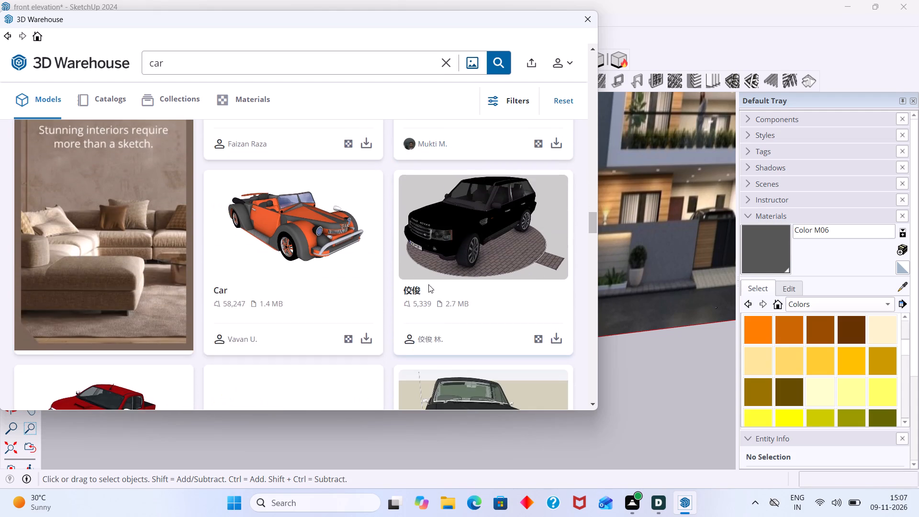
scroll(428, 285, "down", 10)
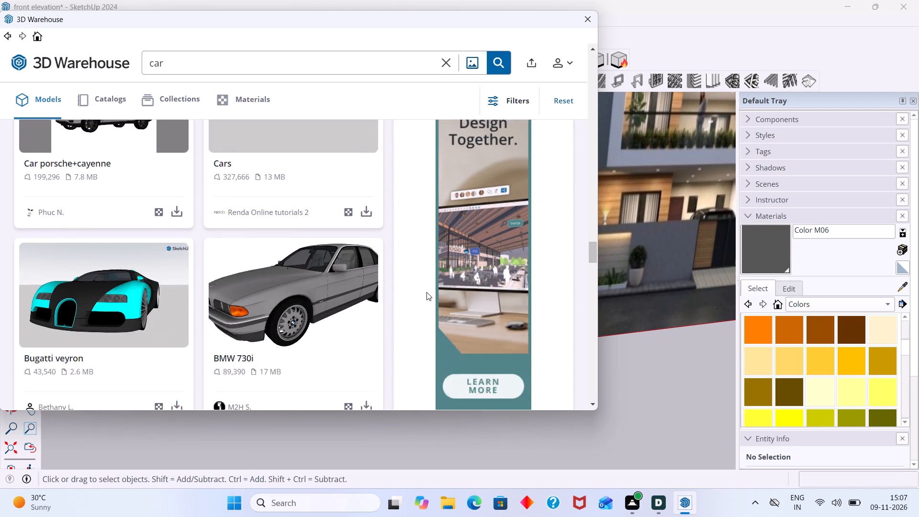
scroll(426, 292, "down", 9)
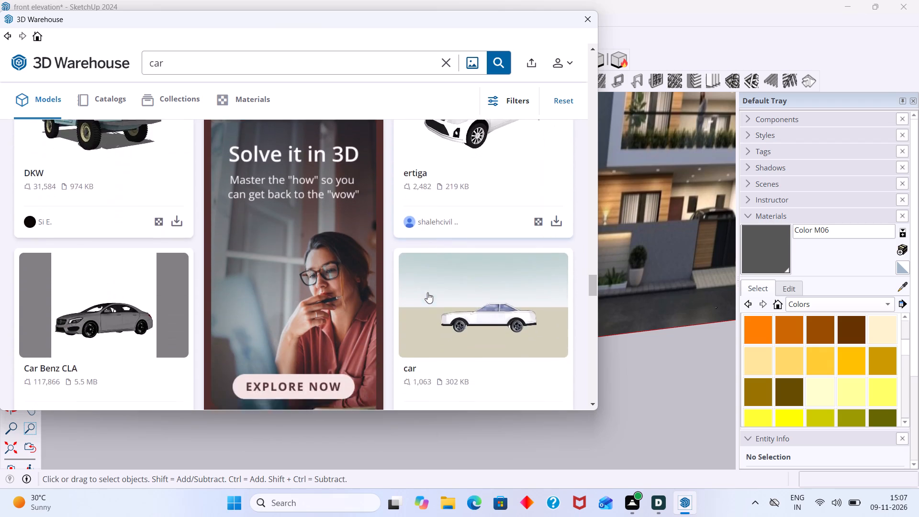
scroll(427, 292, "down", 3)
scroll(428, 293, "up", 18)
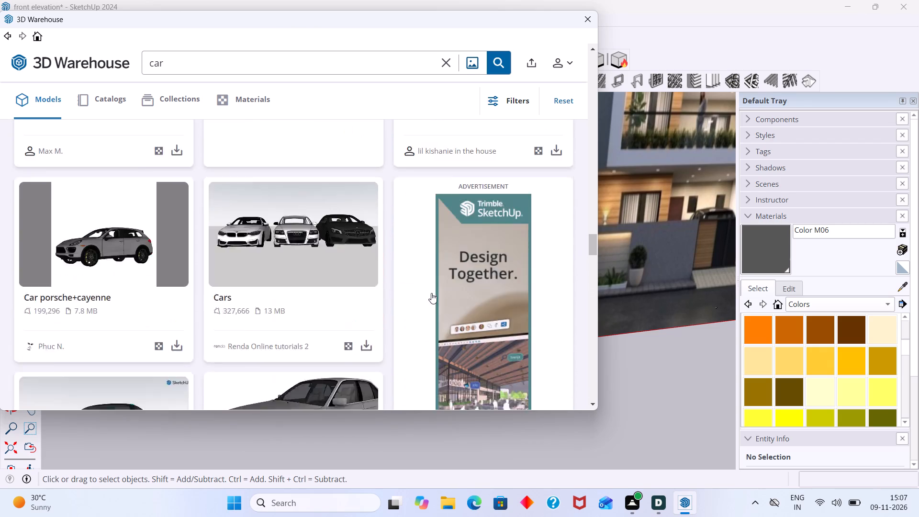
scroll(431, 293, "up", 16)
scroll(431, 293, "up", 9)
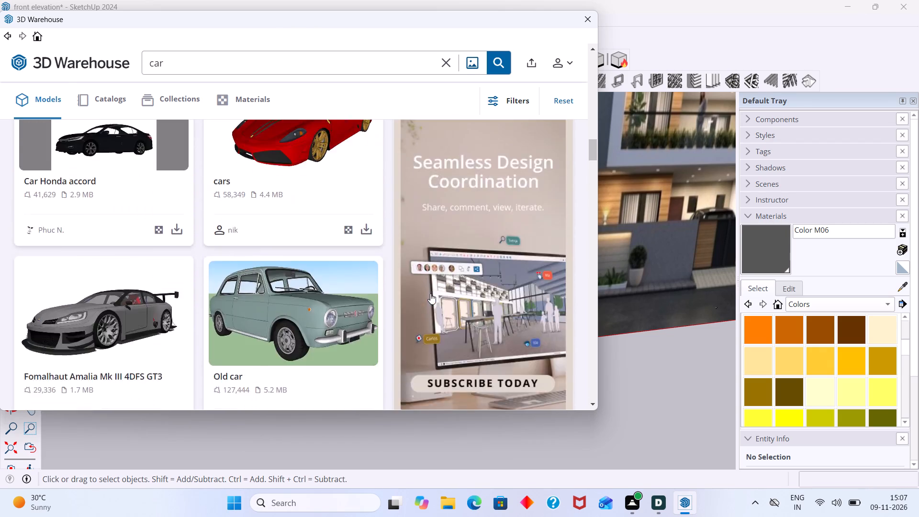
scroll(430, 293, "up", 12)
scroll(426, 297, "down", 5)
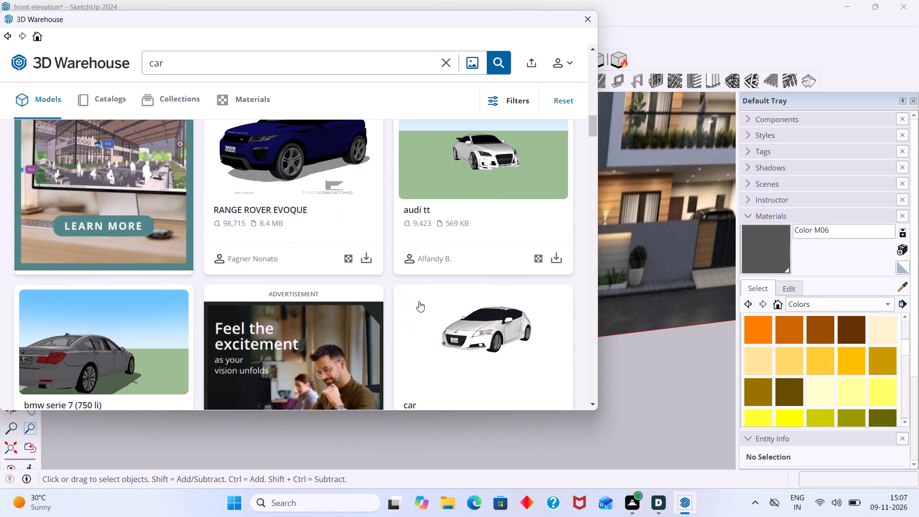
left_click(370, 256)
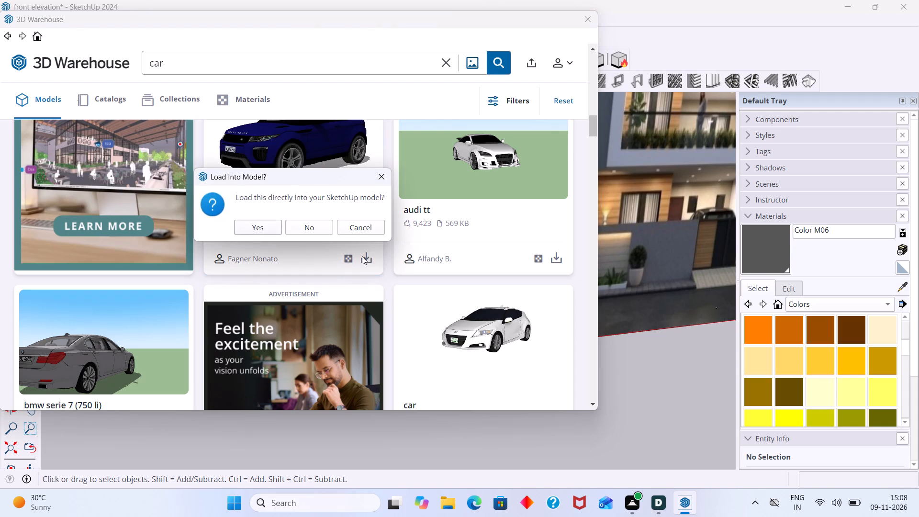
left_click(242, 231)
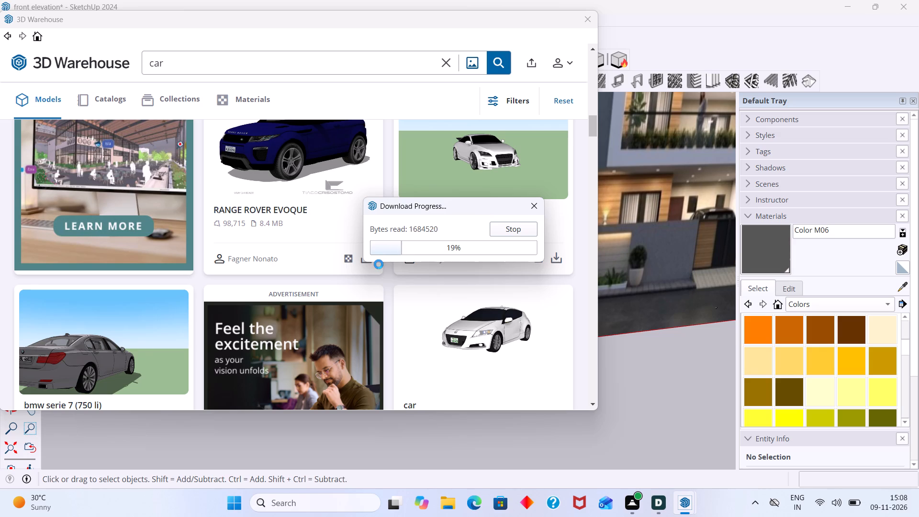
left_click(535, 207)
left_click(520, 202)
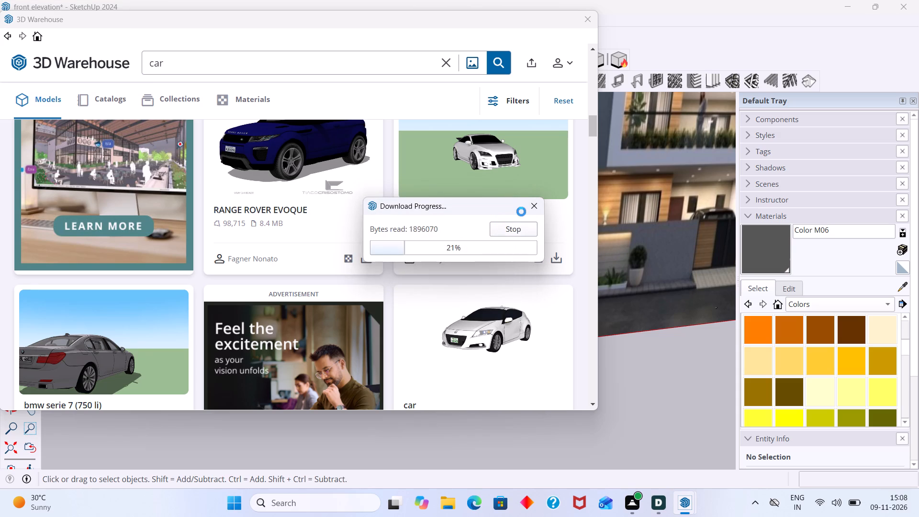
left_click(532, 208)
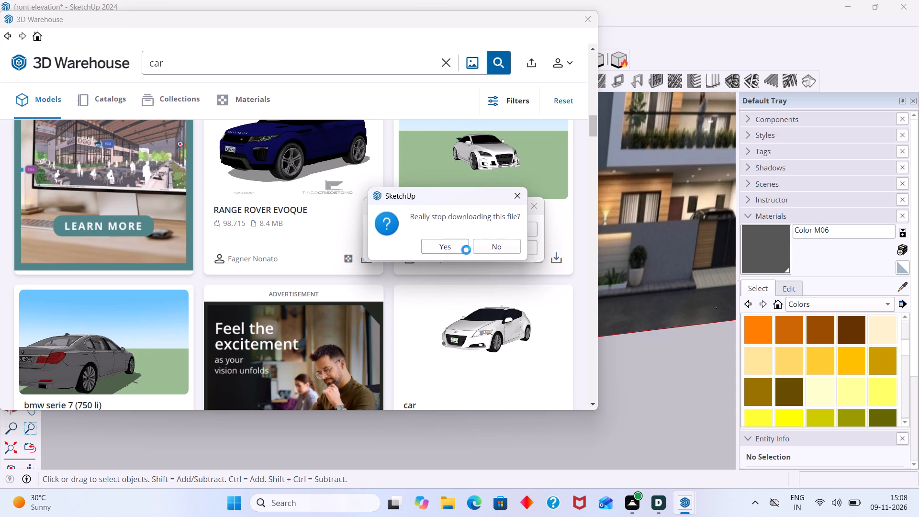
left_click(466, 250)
Compare the car models in the search results to find another vehicle for the front elevation.
scroll(376, 226, "down", 6)
scroll(372, 232, "up", 4)
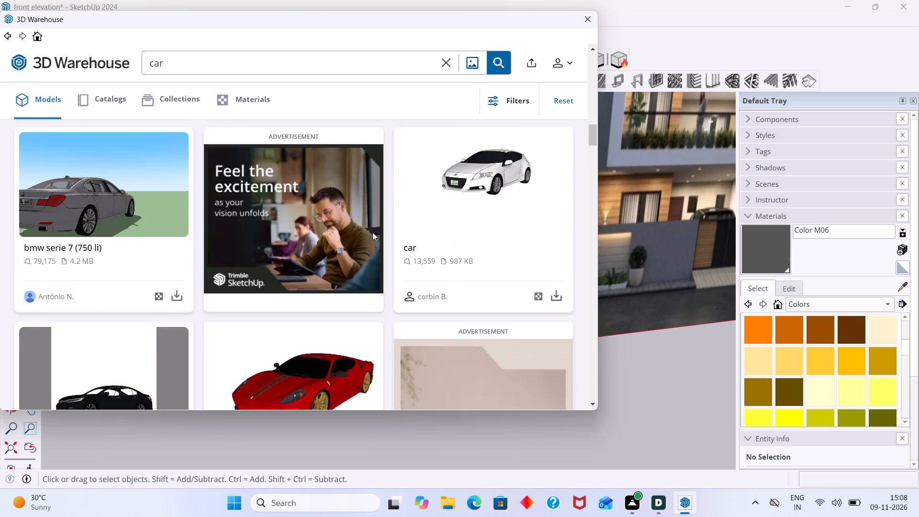
scroll(372, 232, "up", 9)
scroll(367, 248, "down", 2)
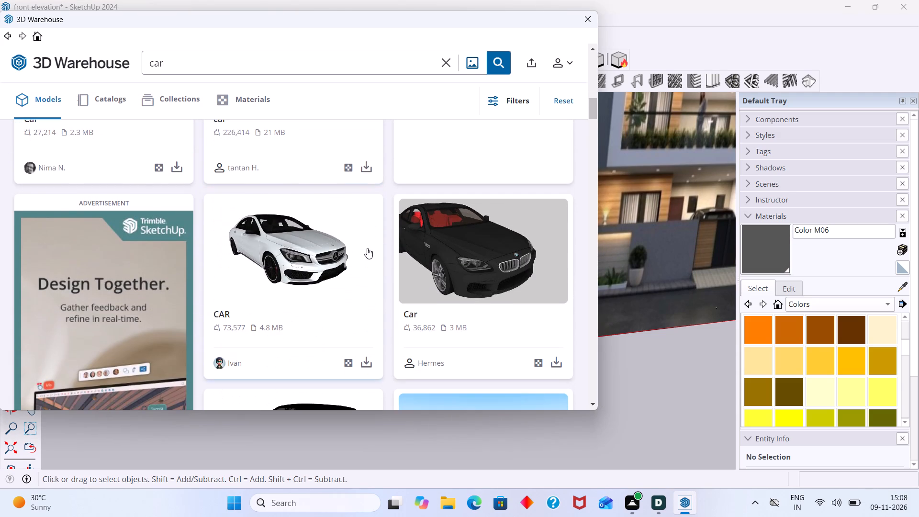
scroll(357, 277, "down", 1)
scroll(357, 279, "up", 4)
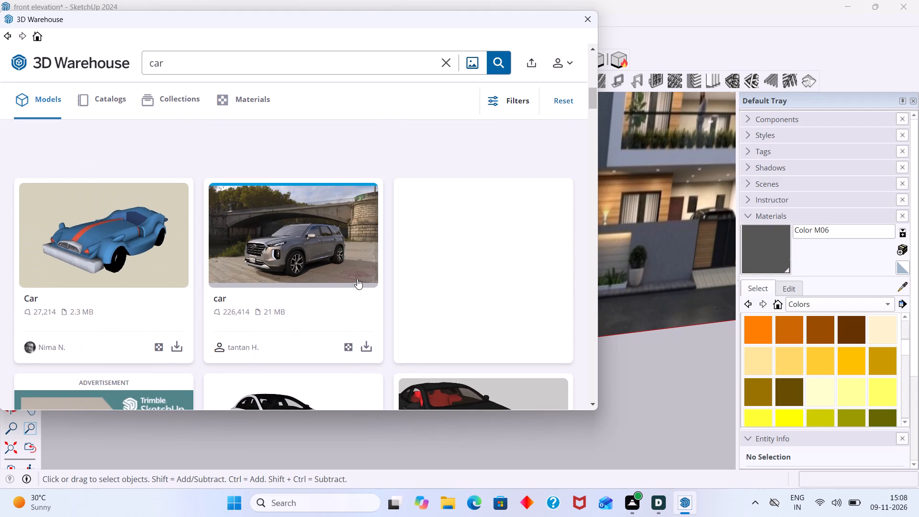
scroll(357, 279, "down", 9)
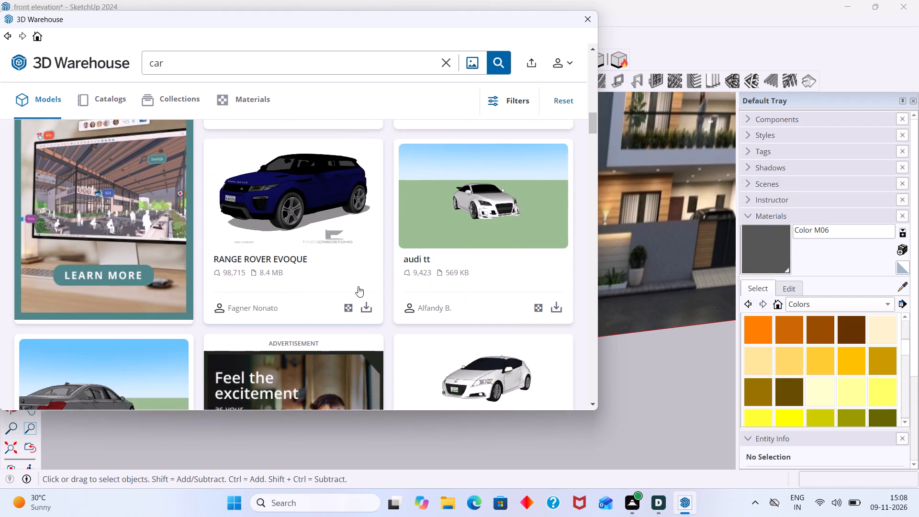
scroll(358, 286, "down", 1)
Search 3D Warehouse for "thar rox" in place of the car query.
left_click(185, 73)
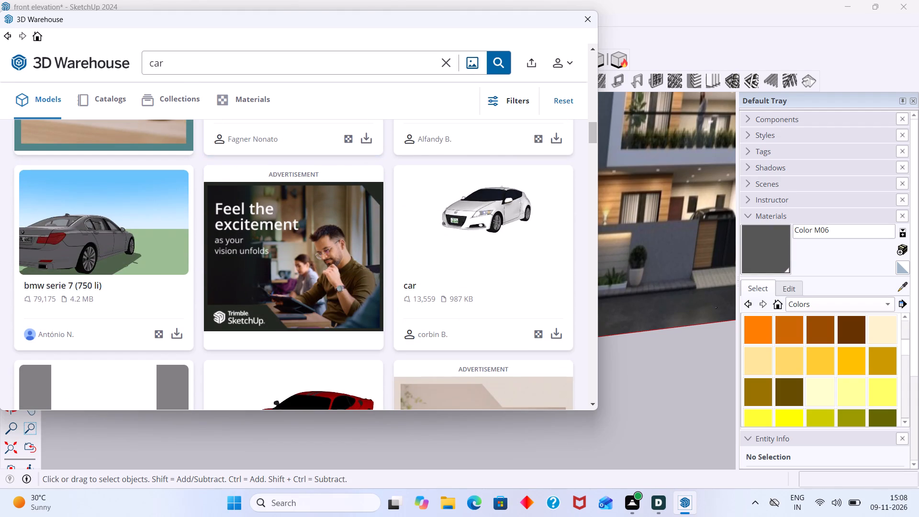
key("BackSpace")
key("BackSpace")
key("BackSpace")
key("BackSpace")
key("BackSpace")
key("BackSpace")
key("BackSpace")
key("BackSpace")
type("tha")
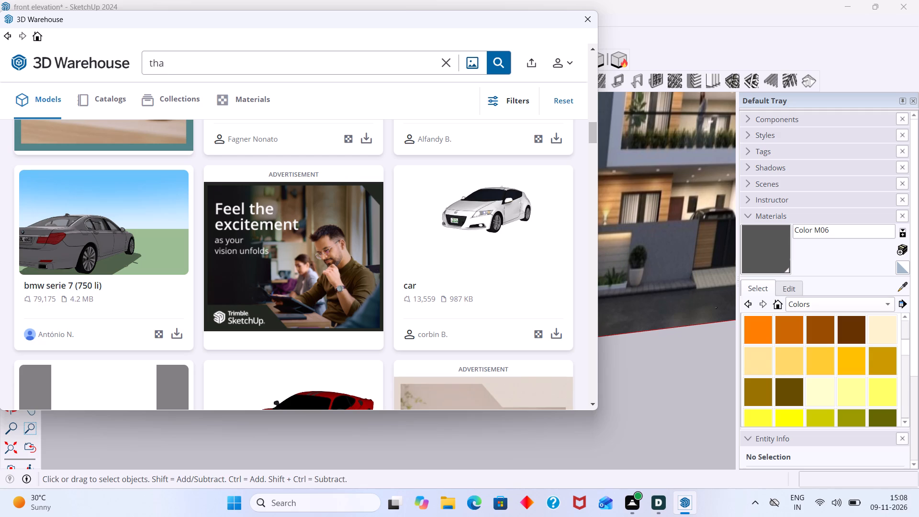
key("r")
key("space")
type("ro")
key("BackSpace")
type("ox")
key("Return")
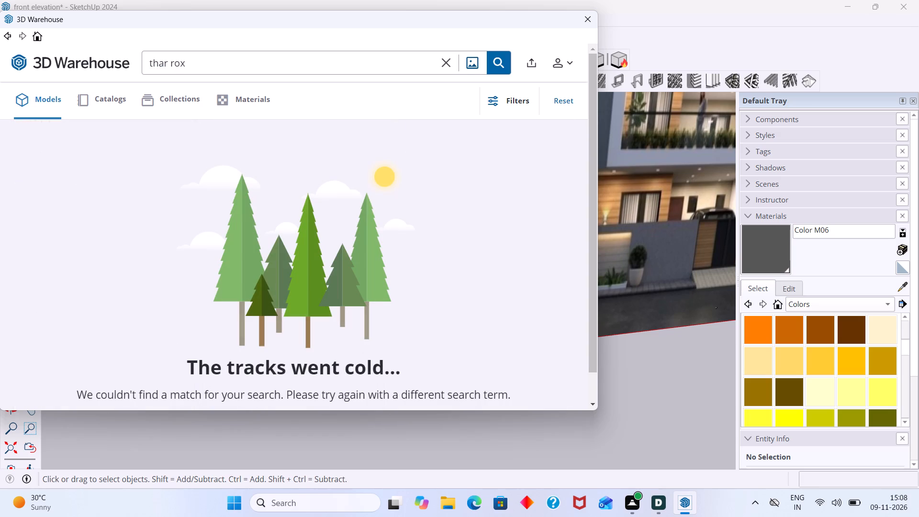
Replace the thar rox query and search 3D Warehouse for "car".
left_click(191, 62)
key("BackSpace")
key("BackSpace")
key("BackSpace")
key("BackSpace")
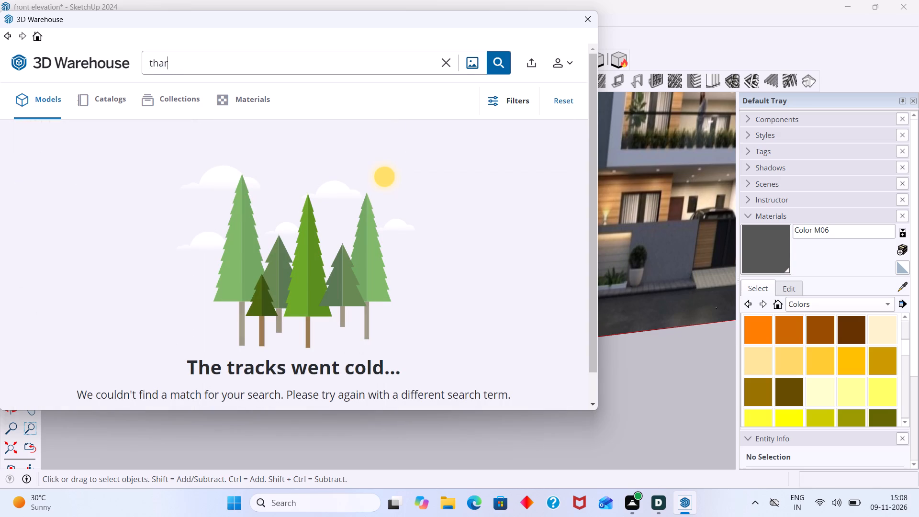
key("BackSpace")
key("BackSpace")
key("BackSpace")
key("BackSpace")
type("ca")
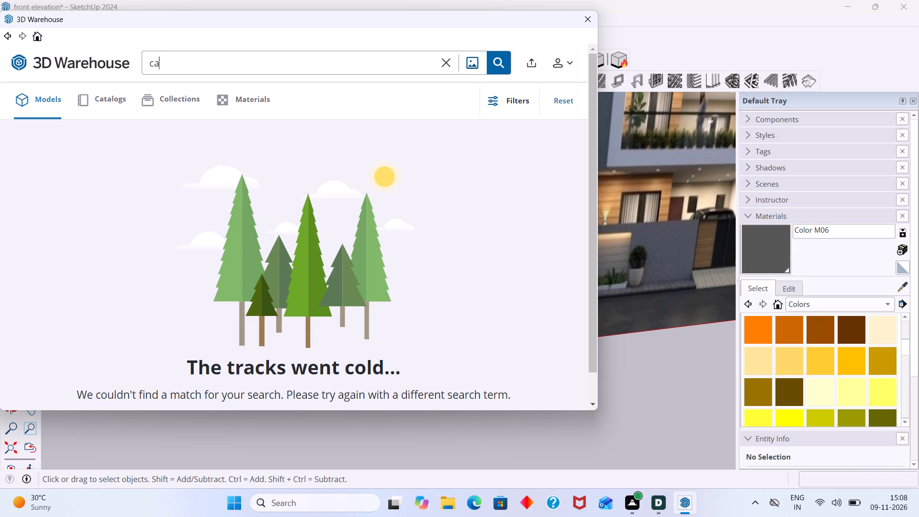
key("r")
key("Return")
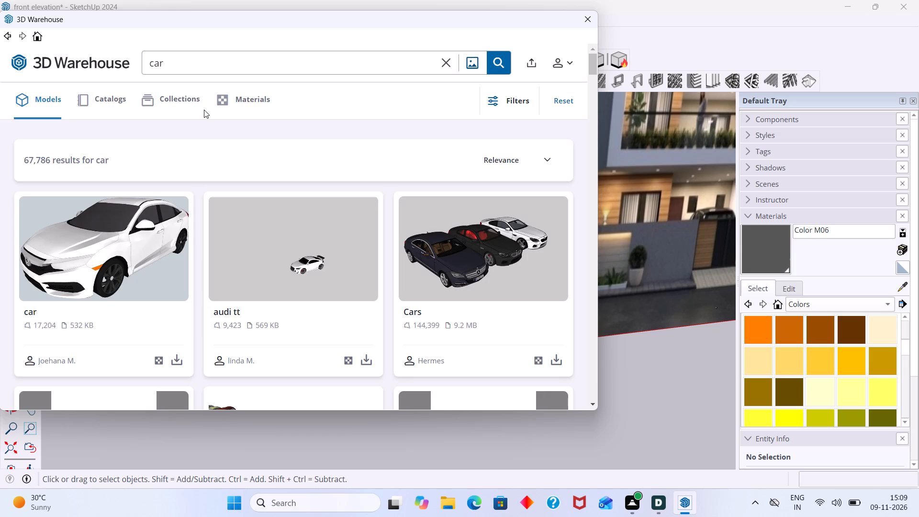
Load the white Mercedes model titled CAR (4.8 MB) into the model and place it on the open ground beyond the gate ramp.
scroll(85, 329, "down", 2)
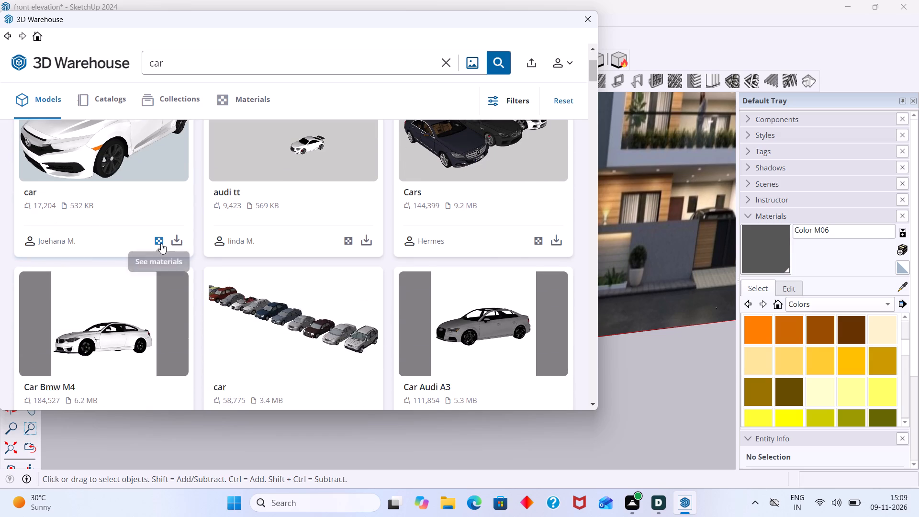
scroll(161, 243, "down", 5)
scroll(172, 281, "down", 5)
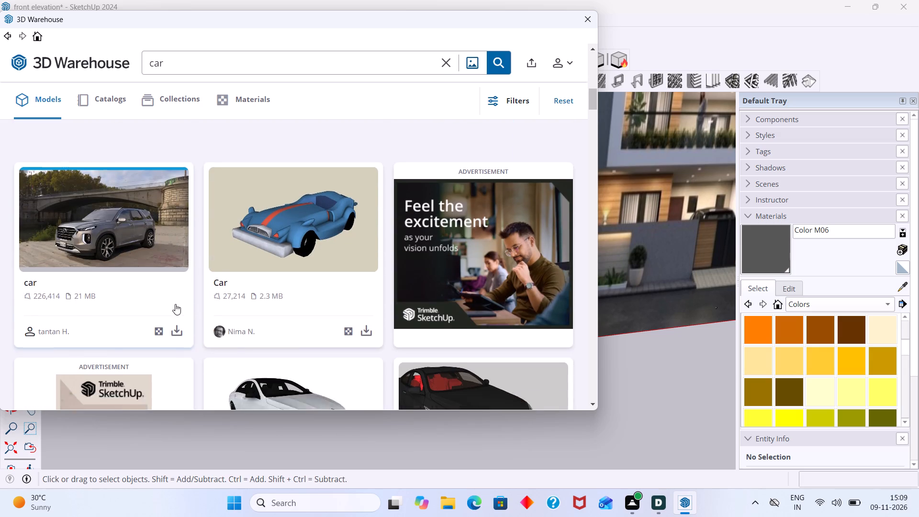
scroll(216, 330, "down", 2)
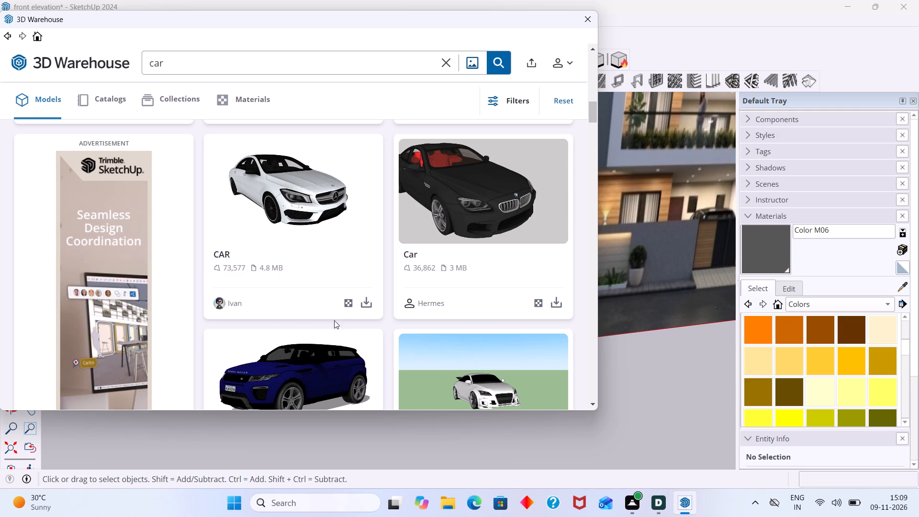
left_click(368, 302)
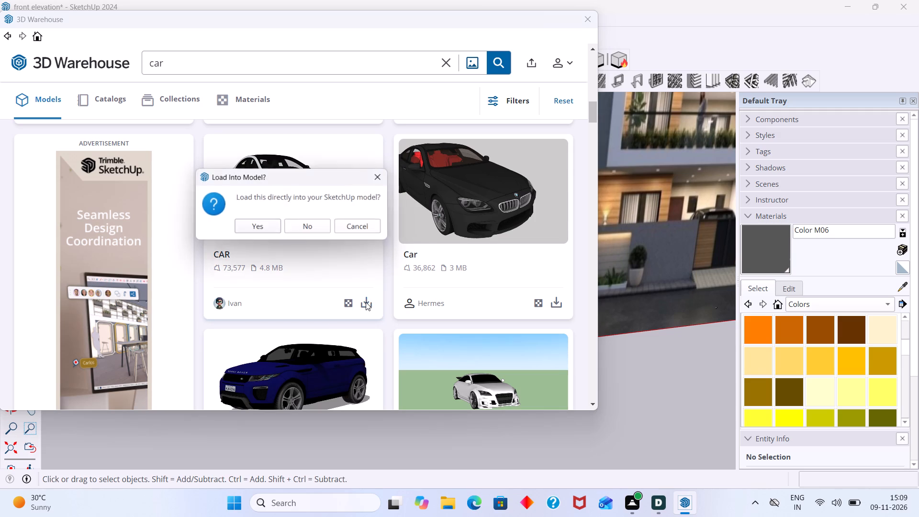
left_click(262, 226)
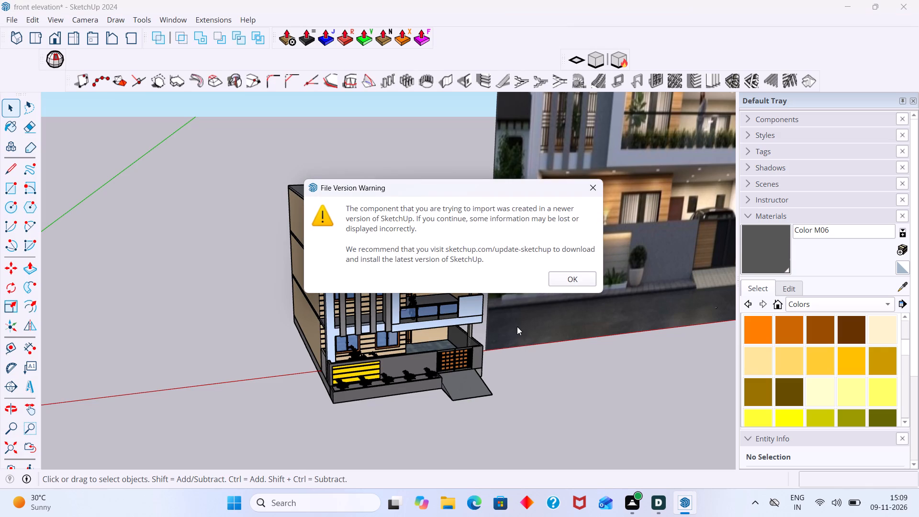
left_click(570, 280)
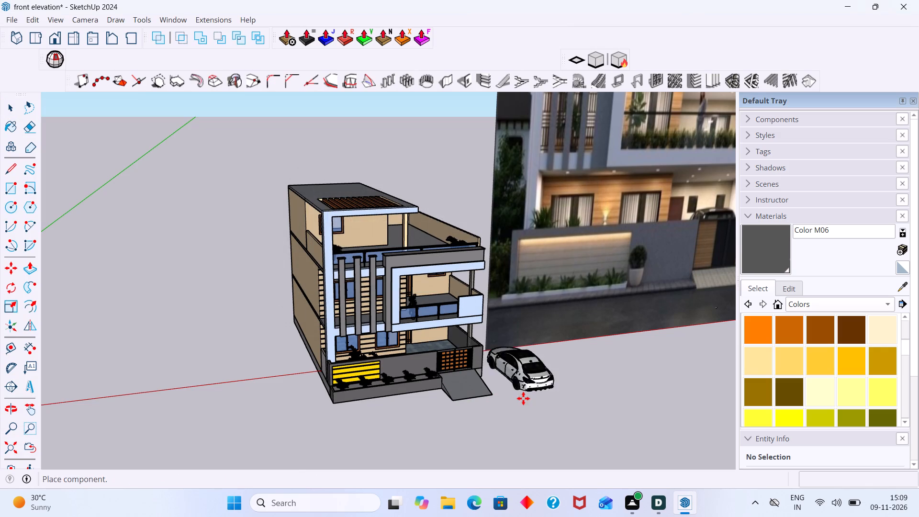
left_click(588, 421)
scroll(608, 420, "up", 5)
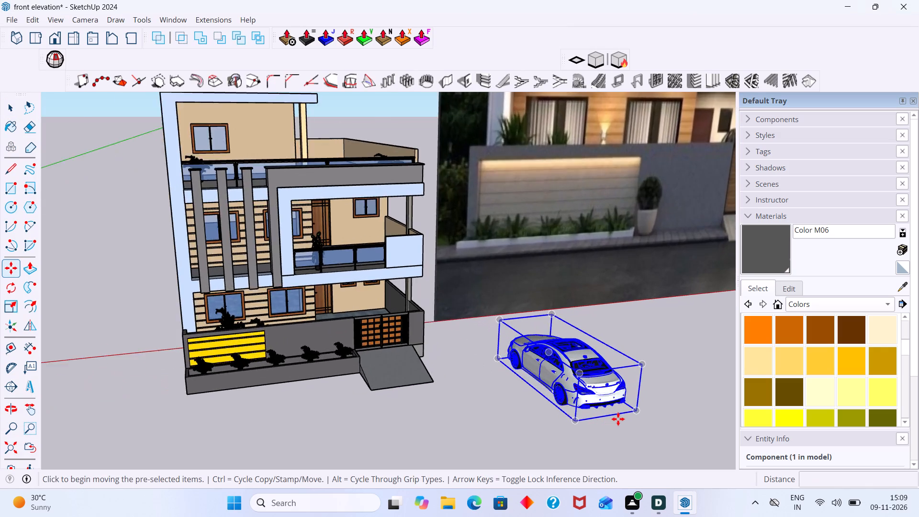
scroll(618, 419, "up", 4)
key("space")
left_click(653, 399)
Scale the car's length down from its front end to a green-axis factor of about 0.80.
scroll(590, 380, "up", 4)
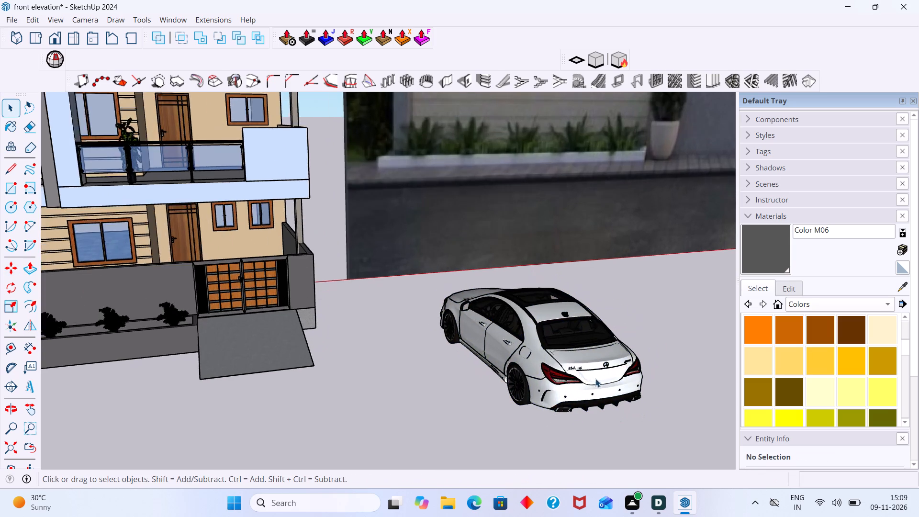
scroll(595, 379, "up", 9)
middle_click_drag(542, 390, 672, 397)
scroll(472, 360, "down", 11)
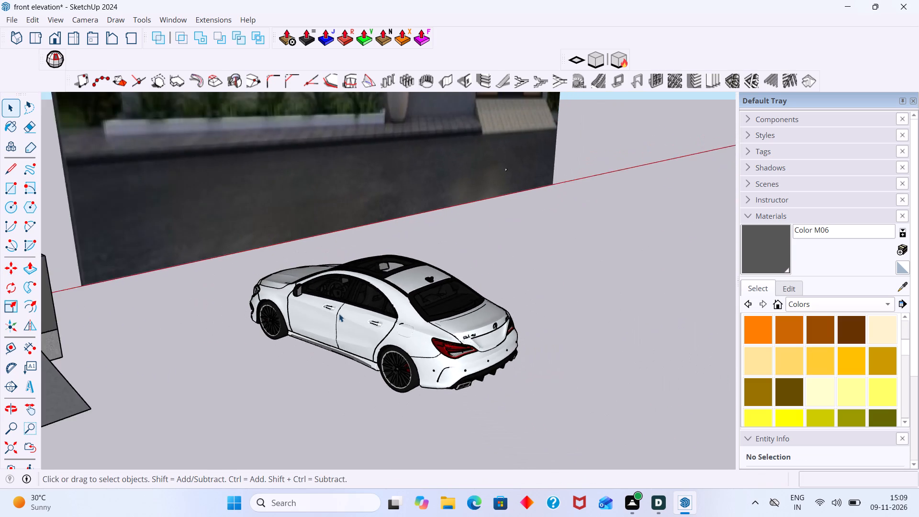
scroll(339, 314, "down", 16)
middle_click_drag(298, 309, 411, 315)
scroll(323, 305, "up", 3)
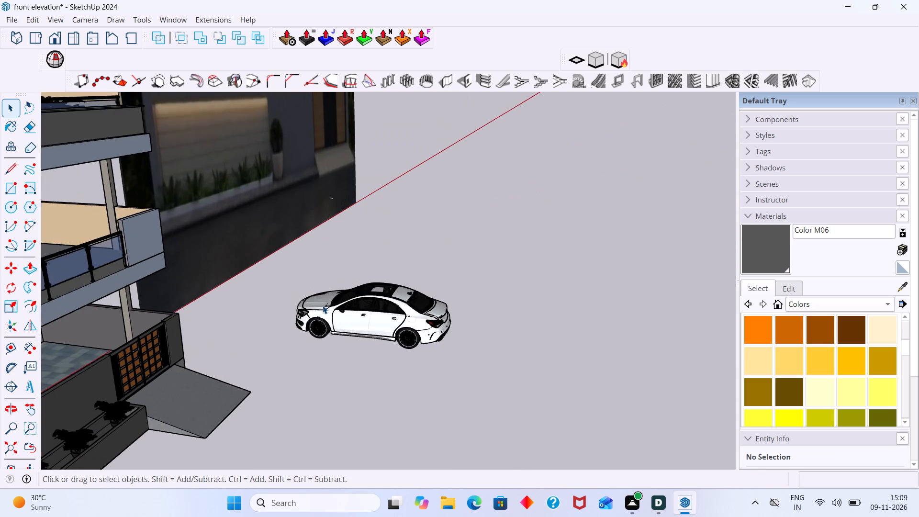
left_click(322, 306)
key("s")
scroll(297, 315, "up", 6)
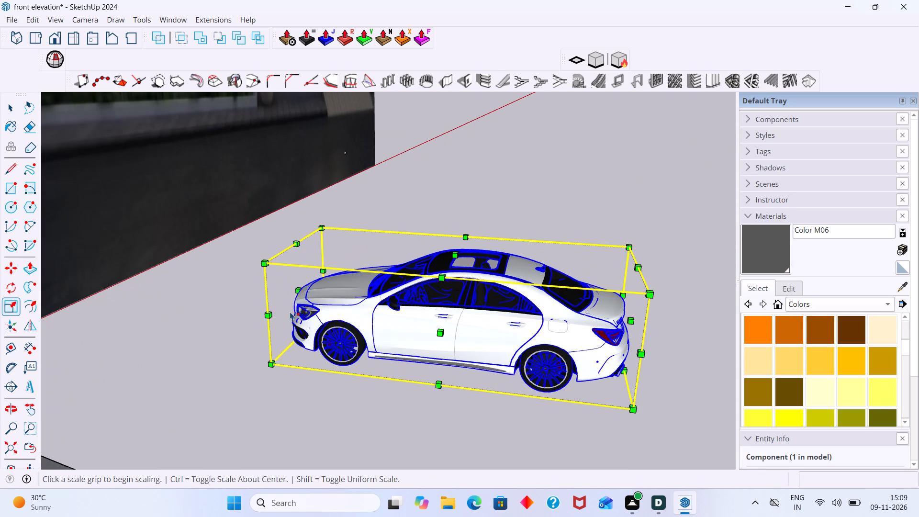
left_click(298, 290)
left_click(358, 304)
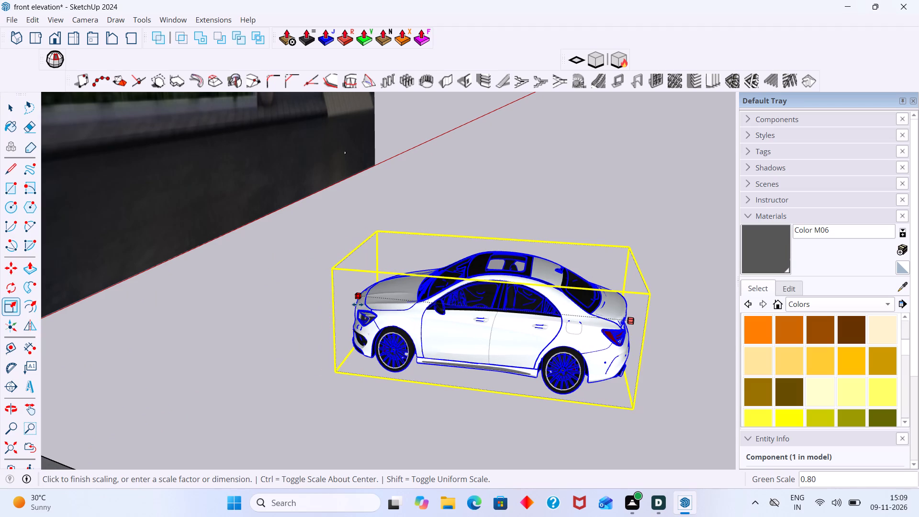
Stretch the car's length from its rear end to a green-axis factor of about 1.13.
middle_click_drag(629, 355, 535, 338)
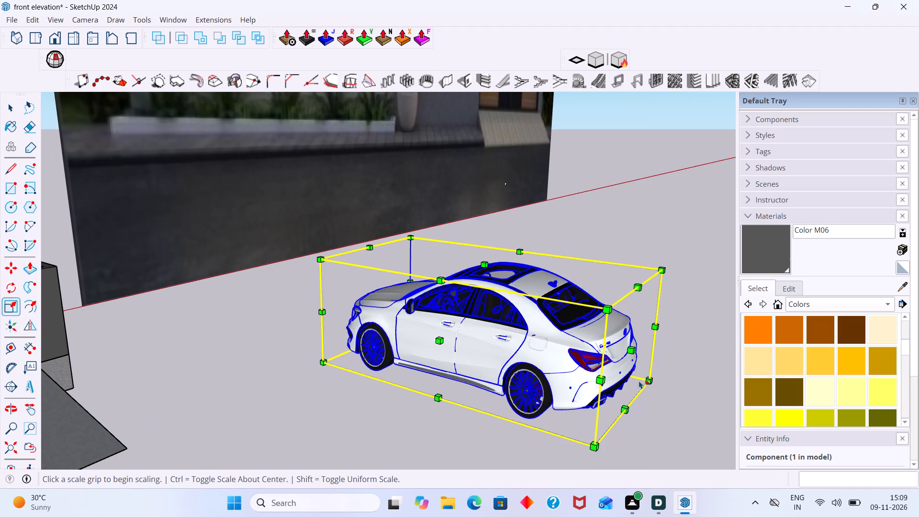
left_click(628, 354)
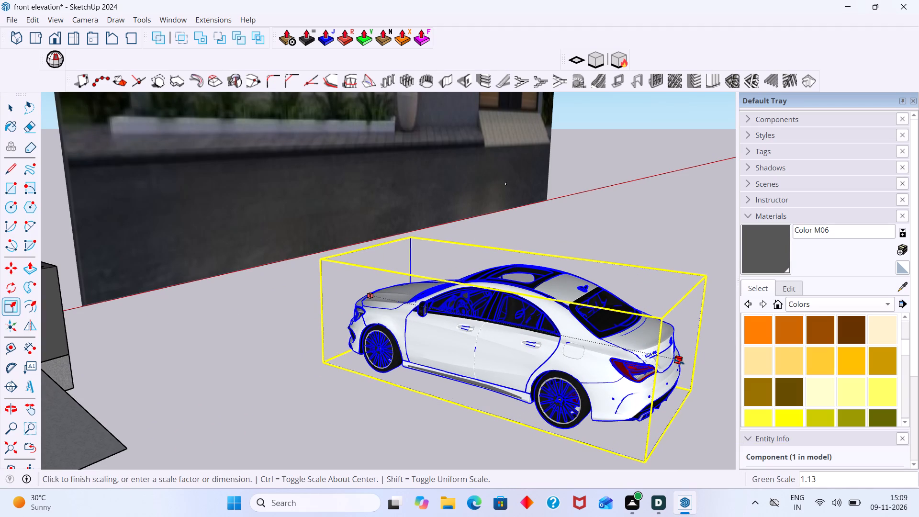
left_click(679, 362)
key("space")
left_click(693, 244)
Move the white Mercedes about 30' 8" from the open ground into the tiled parking area behind the gate.
scroll(547, 305, "down", 5)
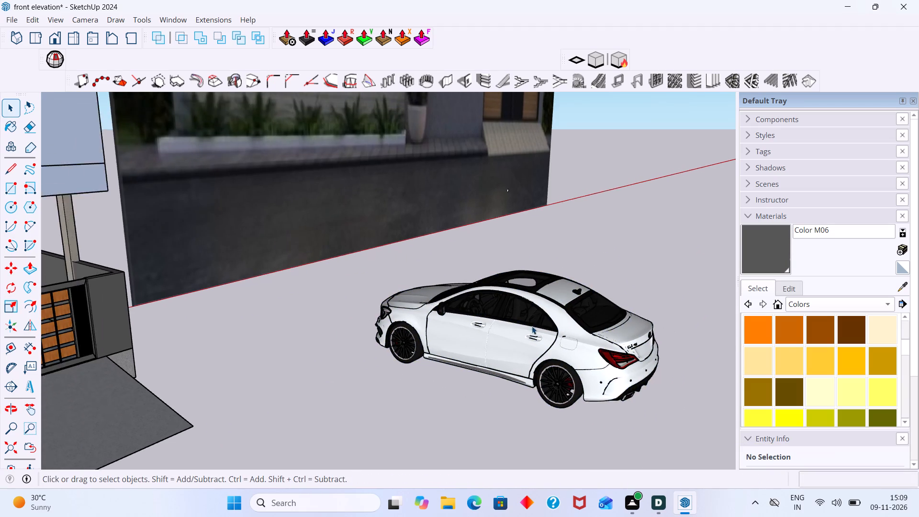
middle_click_drag(532, 326, 593, 337)
scroll(571, 287, "up", 20)
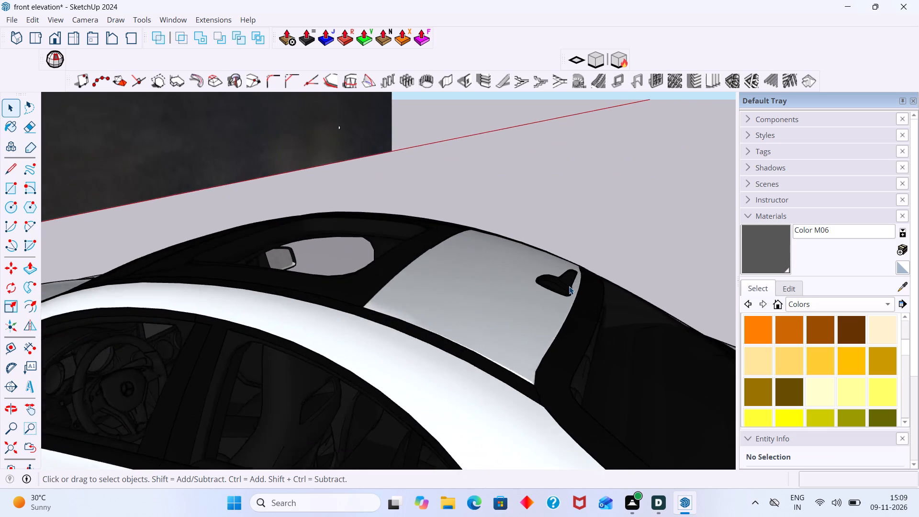
scroll(569, 286, "up", 4)
middle_click_drag(569, 289, 538, 284)
scroll(535, 327, "down", 20)
scroll(535, 327, "down", 9)
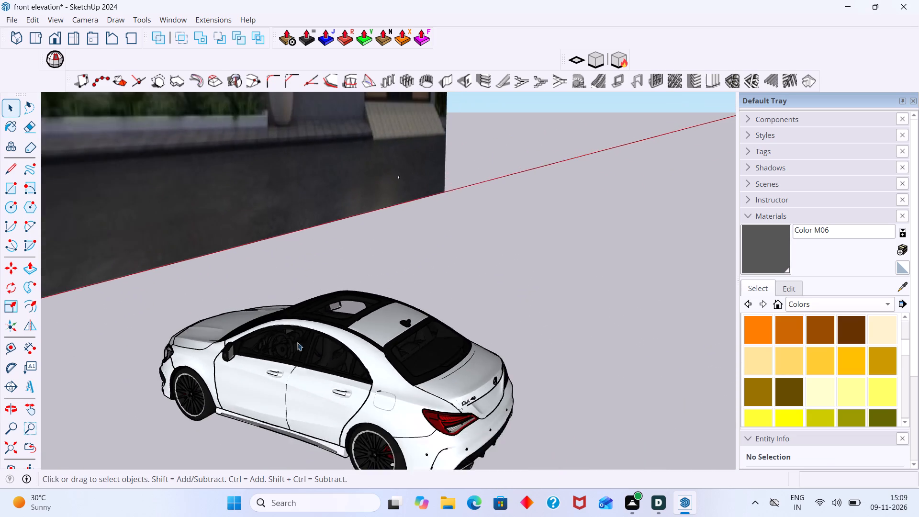
scroll(297, 342, "down", 2)
middle_click_drag(297, 360, 342, 360)
left_click(323, 371)
key("m")
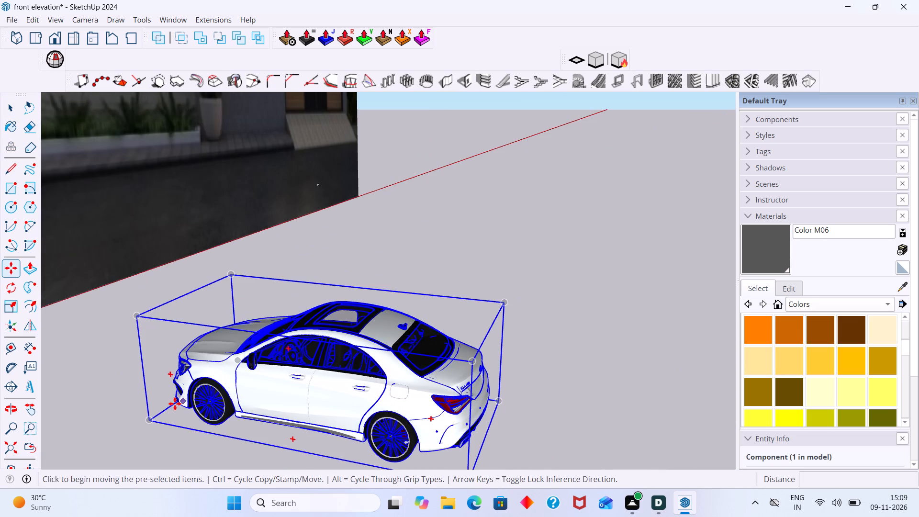
middle_click_drag(212, 404, 372, 412)
scroll(224, 447, "up", 1)
scroll(194, 447, "down", 2)
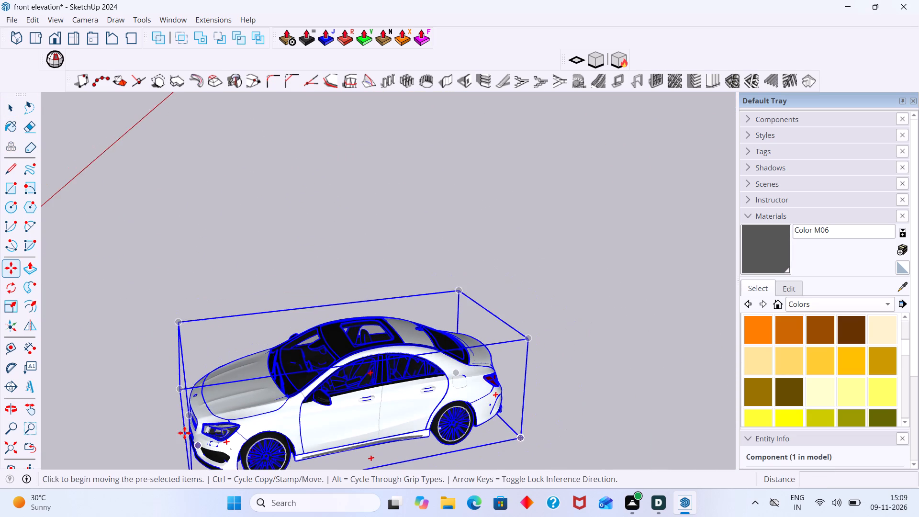
scroll(187, 423, "down", 3)
middle_click_drag(190, 418, 236, 330, "shift")
scroll(237, 366, "up", 5)
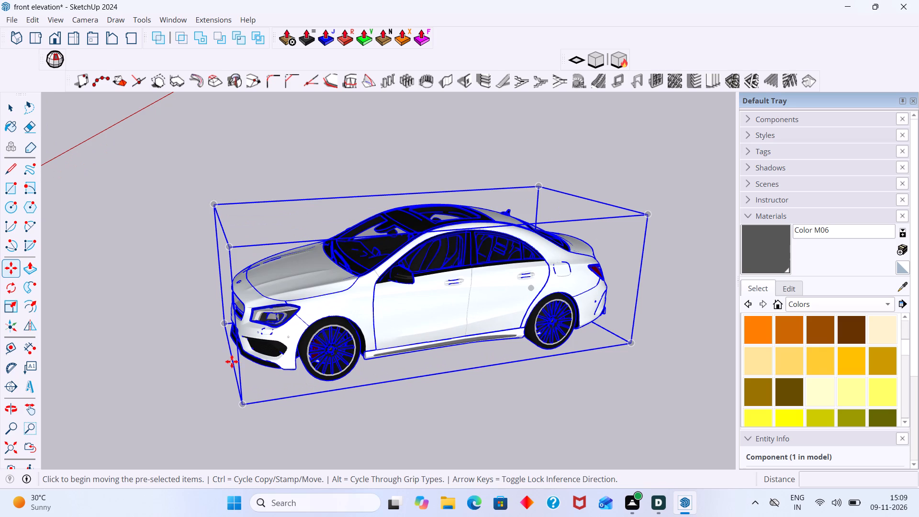
left_click(237, 342)
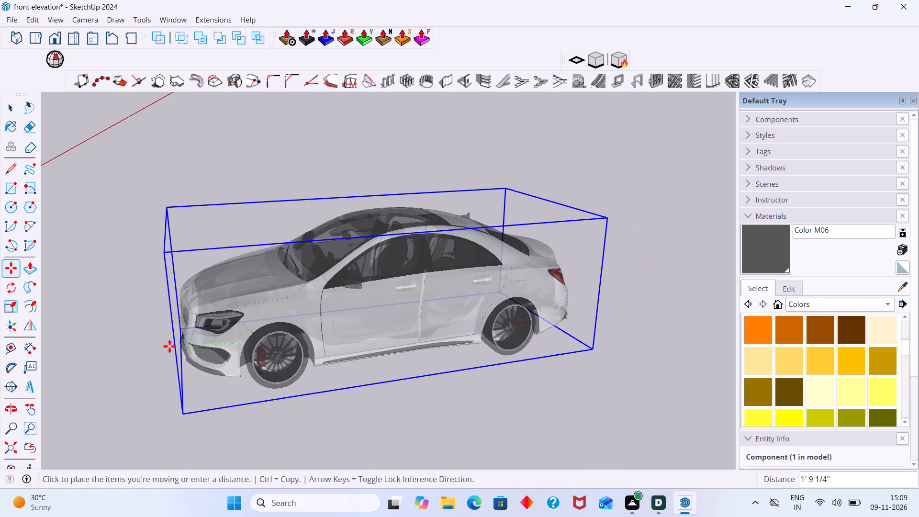
scroll(144, 331, "down", 13)
middle_click_drag(140, 353, 337, 356)
scroll(284, 356, "down", 10)
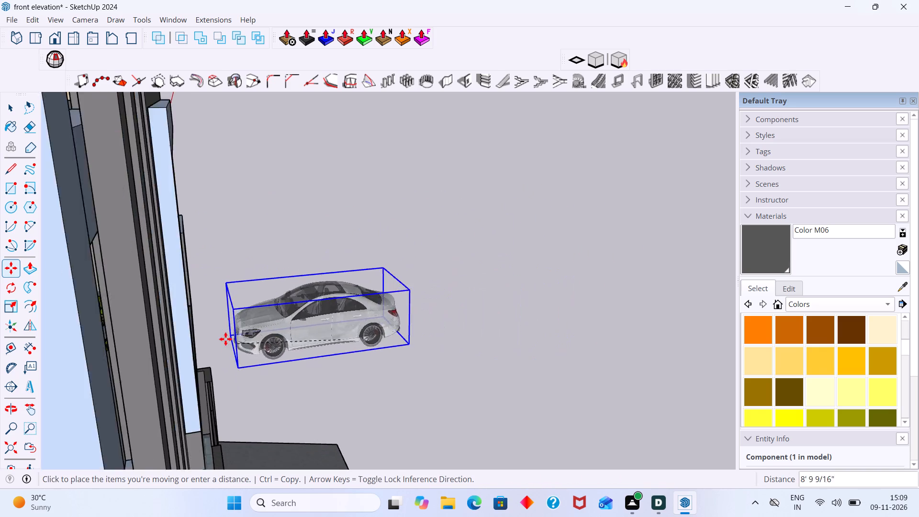
scroll(225, 339, "down", 6)
middle_click_drag(219, 355, 44, 348)
scroll(305, 346, "up", 5)
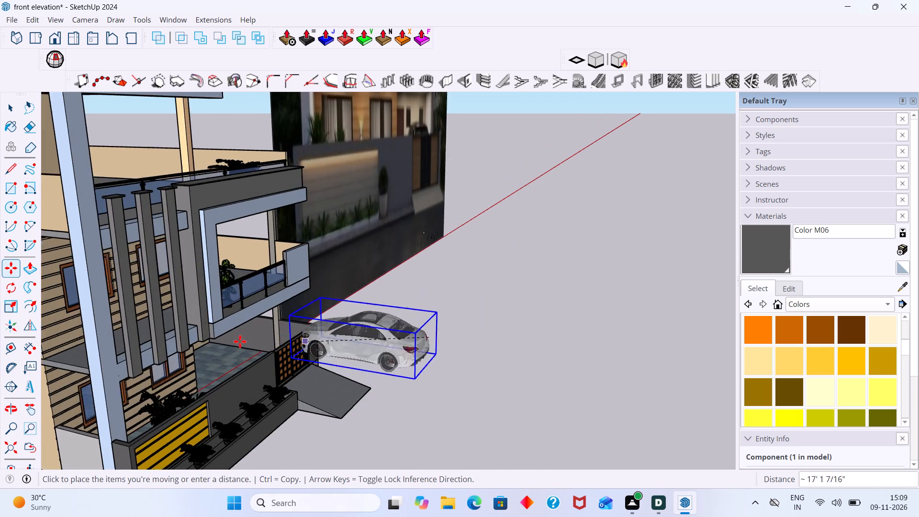
scroll(240, 341, "up", 20)
scroll(240, 341, "up", 4)
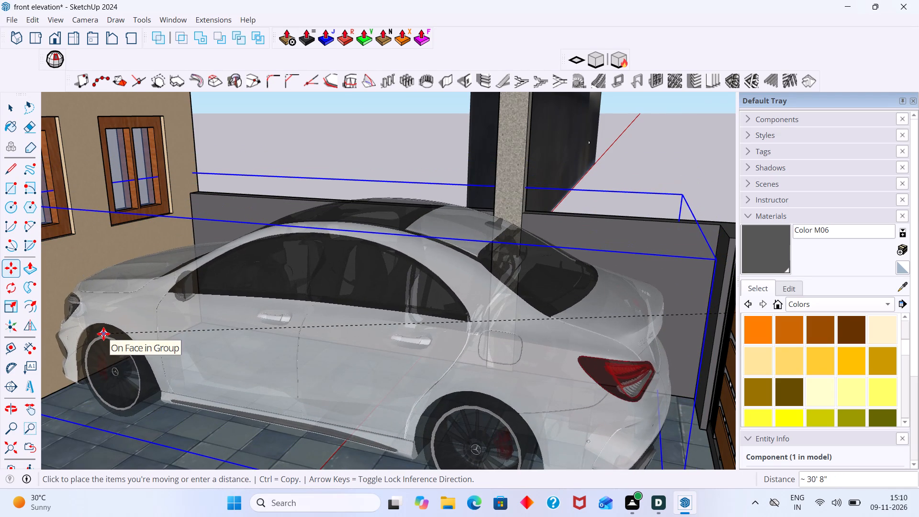
left_click(114, 336)
key("space")
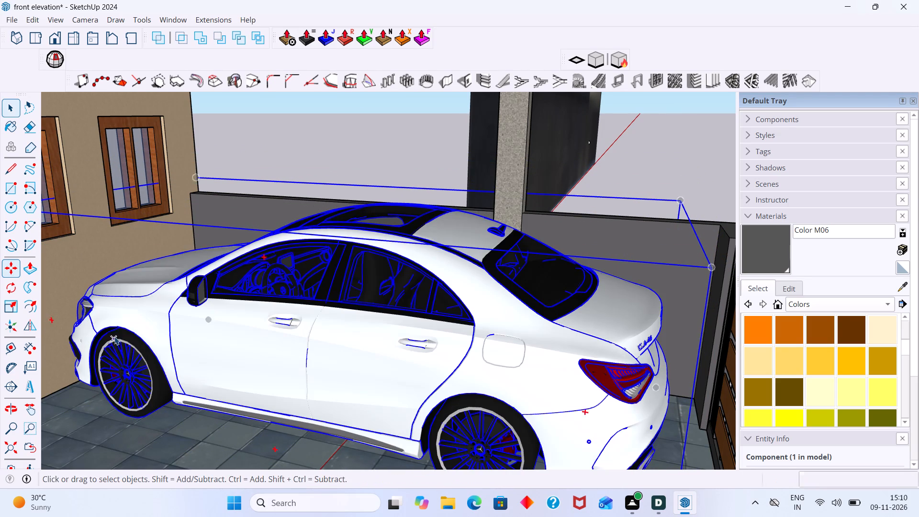
left_click(632, 164)
Shift the parked car about 2' sideways, away from the side boundary wall.
middle_click_drag(606, 205, 345, 262)
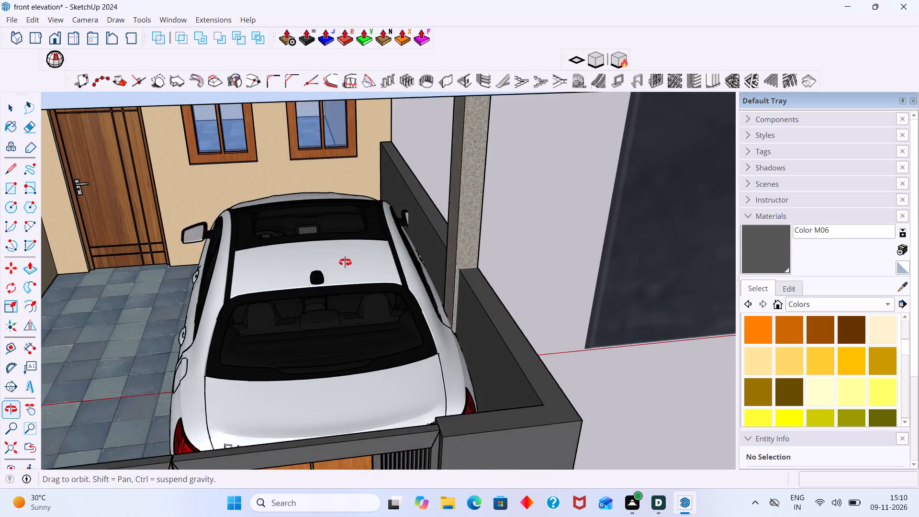
middle_click_drag(345, 262, 339, 263)
scroll(367, 303, "up", 2)
left_click(364, 305)
key("m")
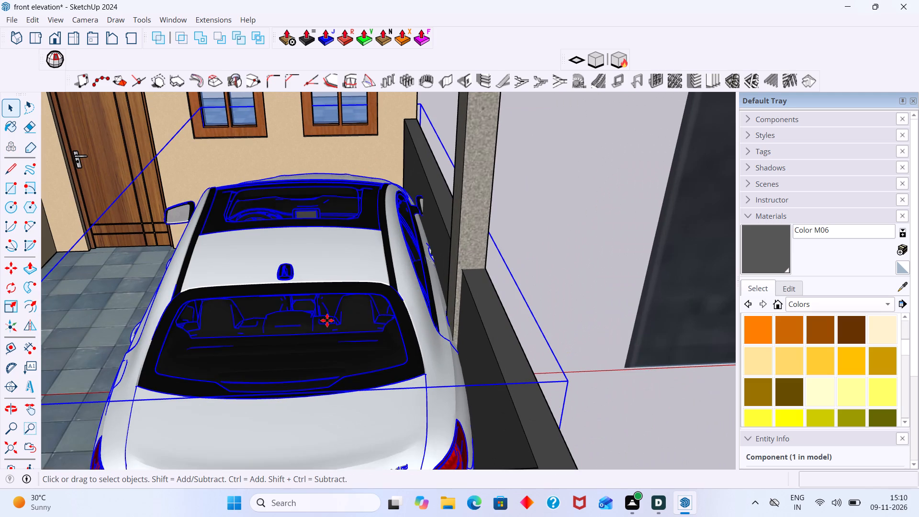
scroll(283, 344, "down", 13)
middle_click_drag(263, 361, 387, 356)
scroll(288, 377, "up", 5)
scroll(220, 396, "up", 2)
left_click(220, 396)
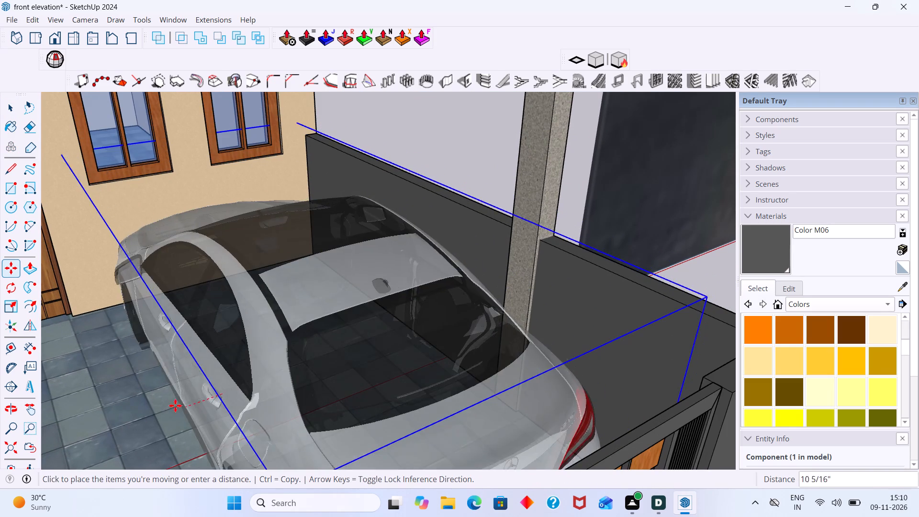
left_click(162, 407)
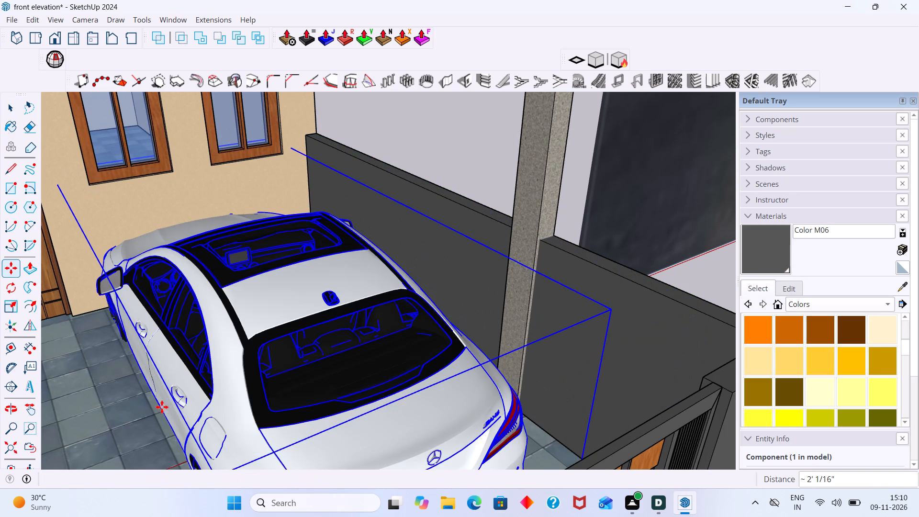
key("space")
left_click(560, 378)
Move the sunken car about 1' 10 7/8" by its lower front corner to the base of the house wall beside the door.
scroll(554, 379, "down", 3)
middle_click_drag(539, 378, 495, 363)
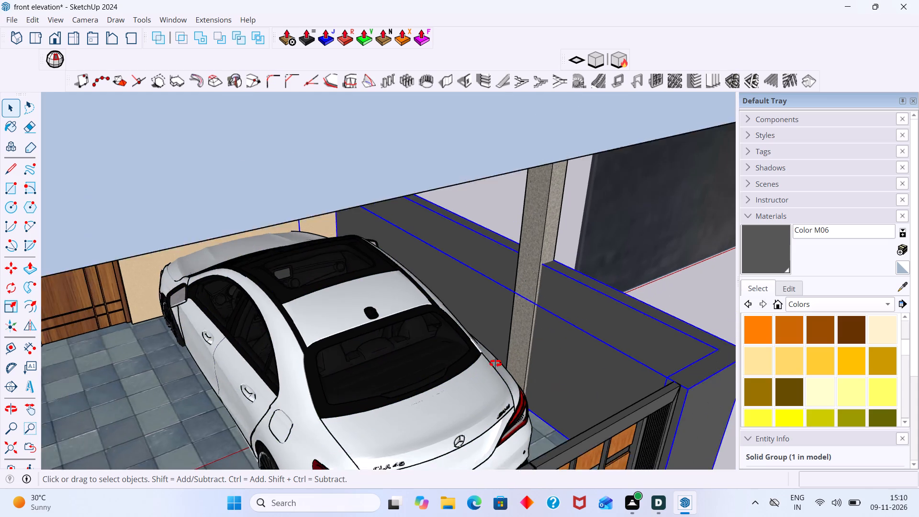
middle_click_drag(495, 363, 406, 348)
scroll(405, 339, "down", 4)
middle_click_drag(403, 343, 407, 404)
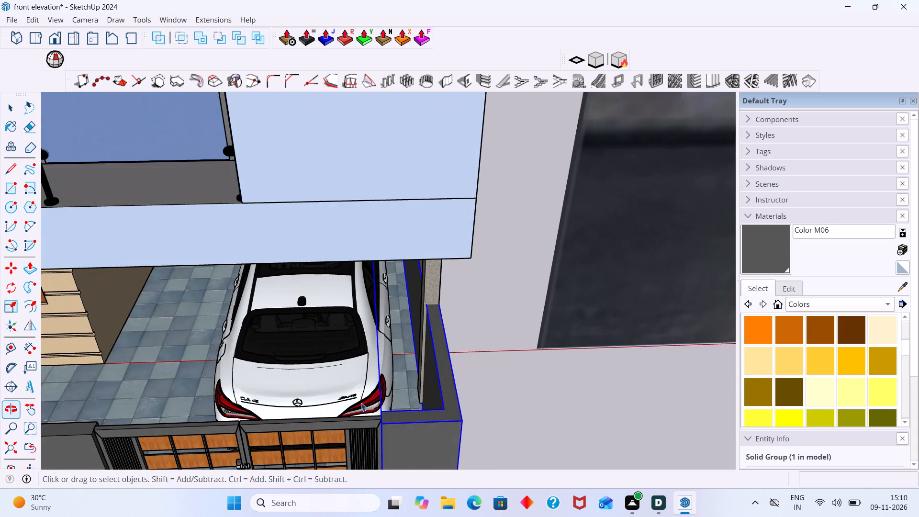
scroll(357, 398, "up", 8)
middle_click_drag(319, 405, 521, 382)
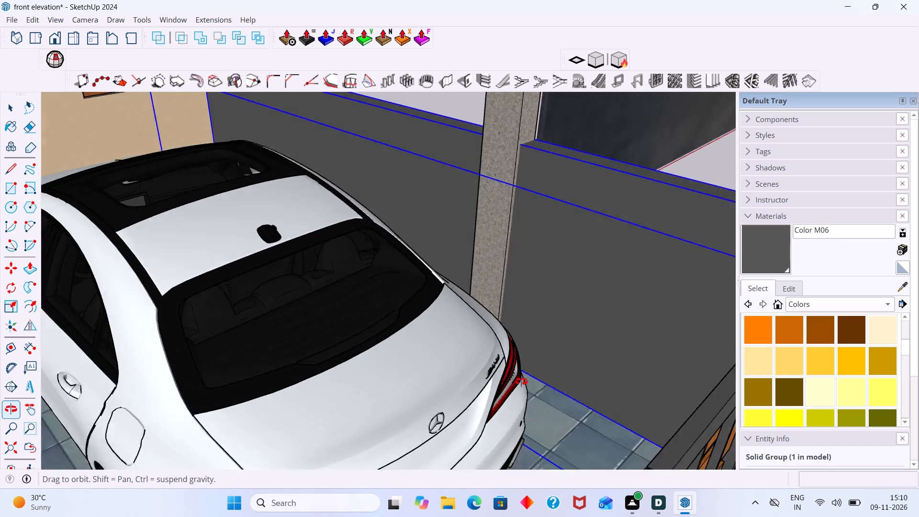
middle_click_drag(521, 382, 612, 357)
scroll(587, 378, "down", 20)
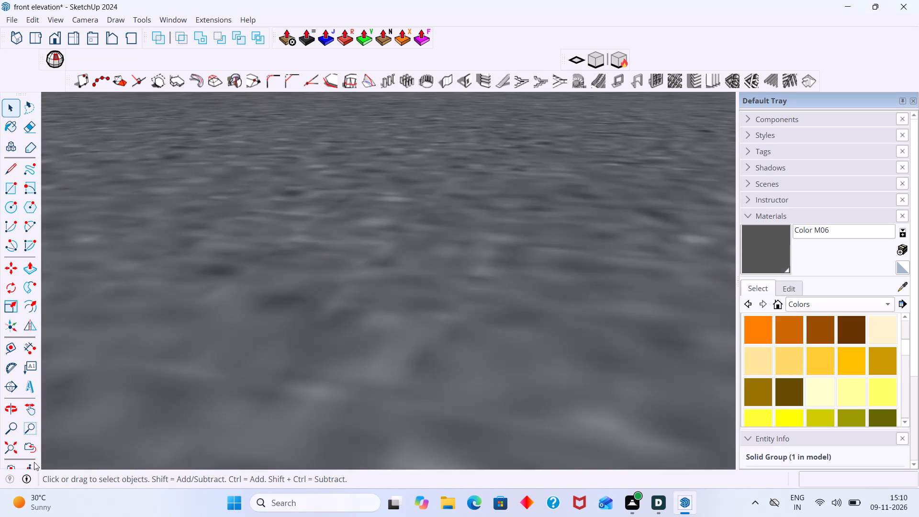
left_click(10, 452)
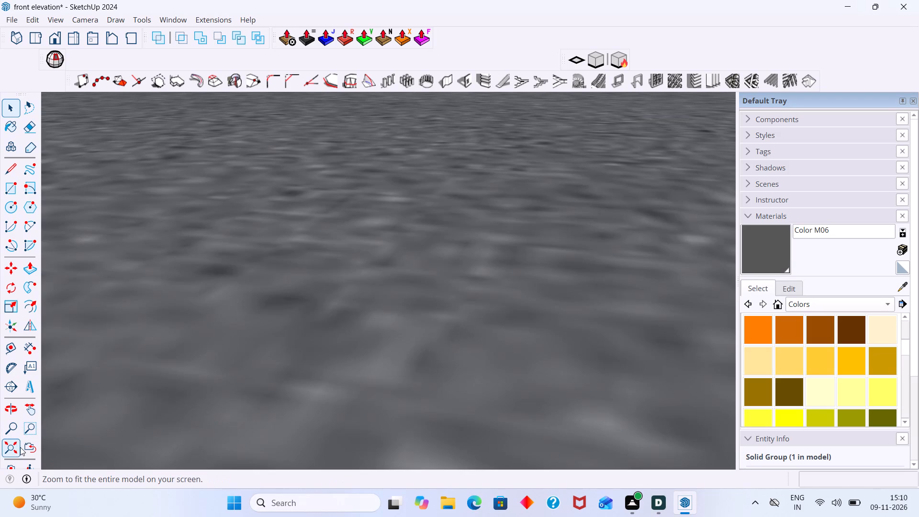
left_click(490, 405)
scroll(479, 412, "down", 1)
middle_click_drag(479, 412, 325, 386)
scroll(374, 408, "up", 2)
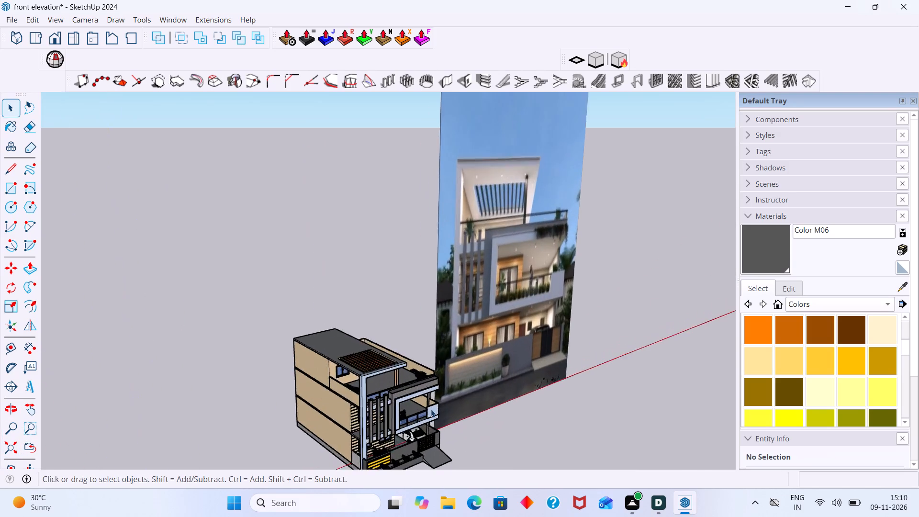
scroll(431, 409, "up", 6)
middle_click_drag(442, 417, 400, 331)
scroll(373, 387, "up", 10)
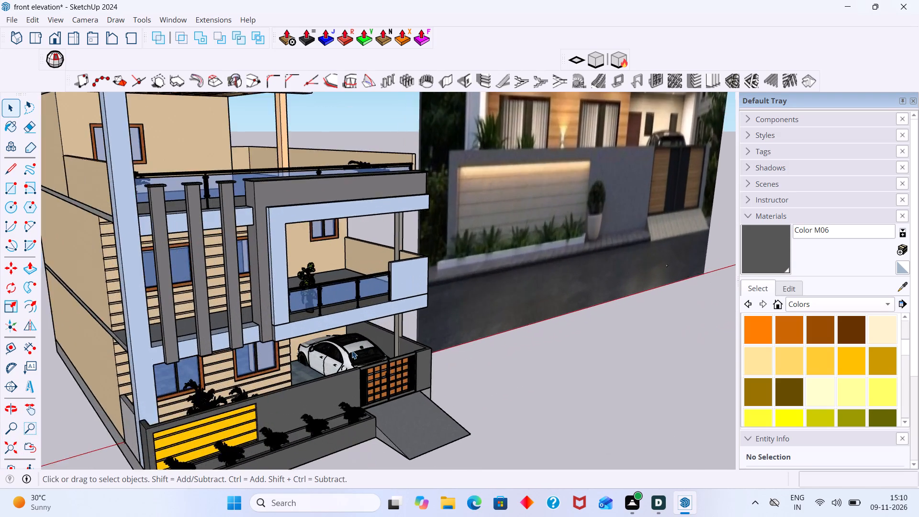
scroll(352, 350, "up", 4)
middle_click_drag(352, 346, 355, 393)
scroll(332, 399, "up", 7)
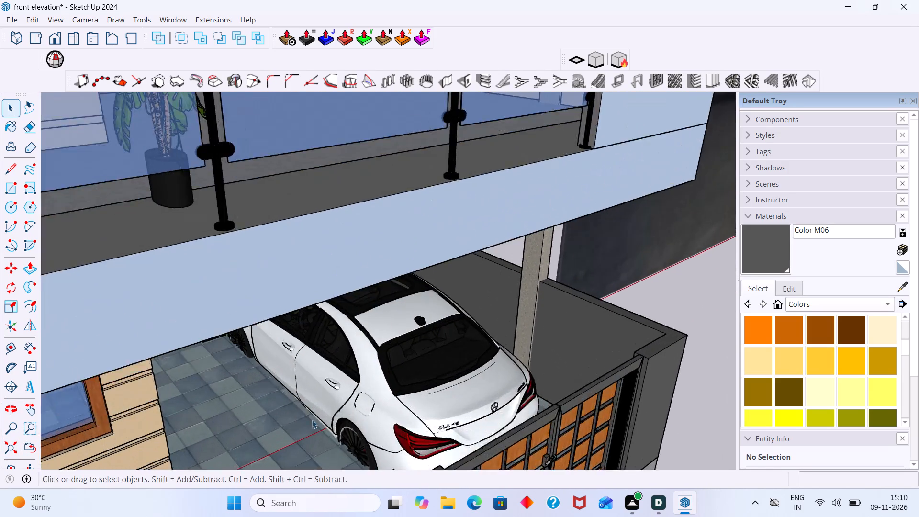
scroll(312, 420, "up", 3)
middle_click_drag(345, 445, 350, 420)
scroll(226, 351, "up", 6)
left_click(236, 326)
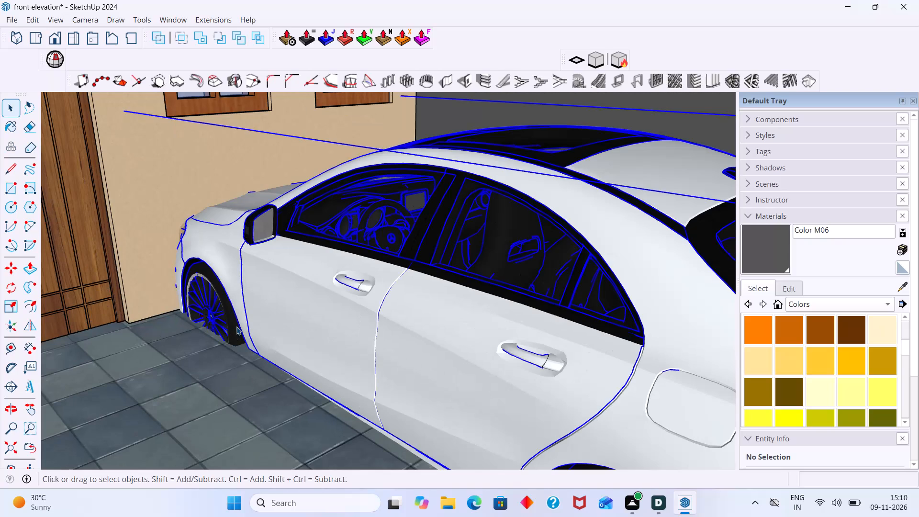
key("m")
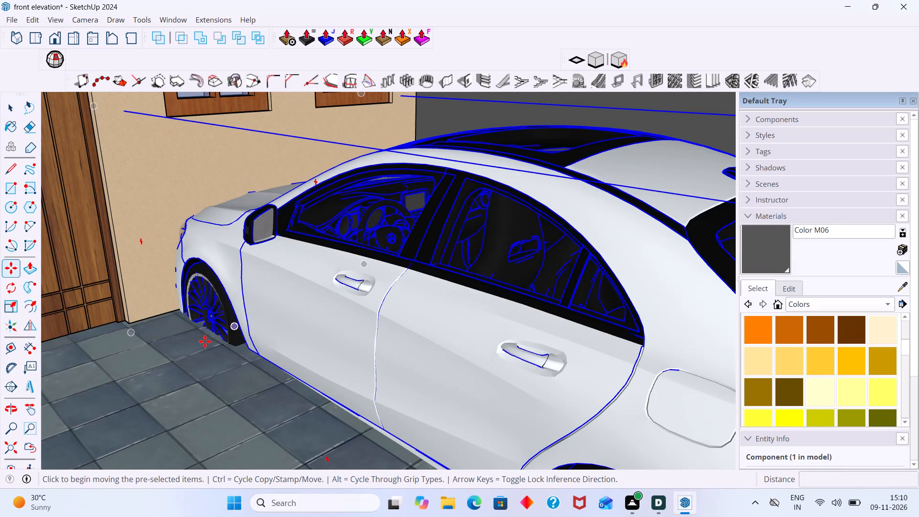
left_click(126, 335)
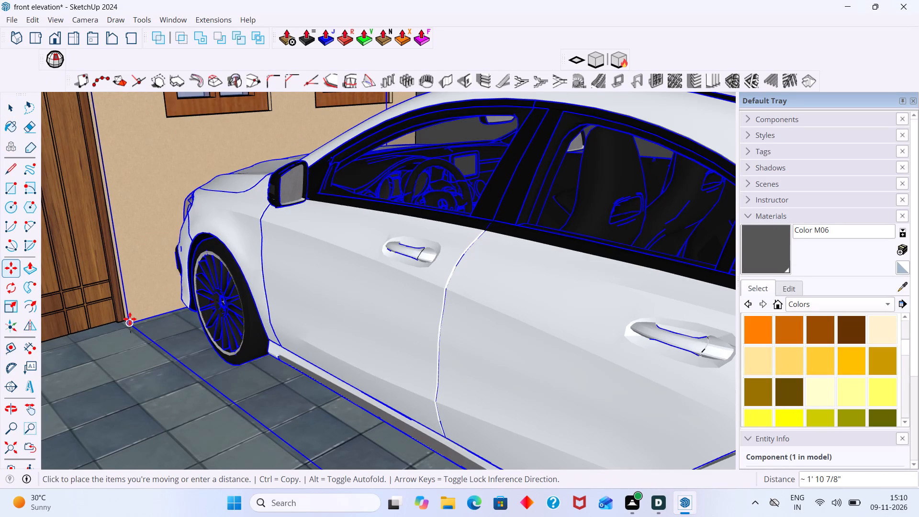
left_click(130, 319)
key("space")
left_click(143, 356)
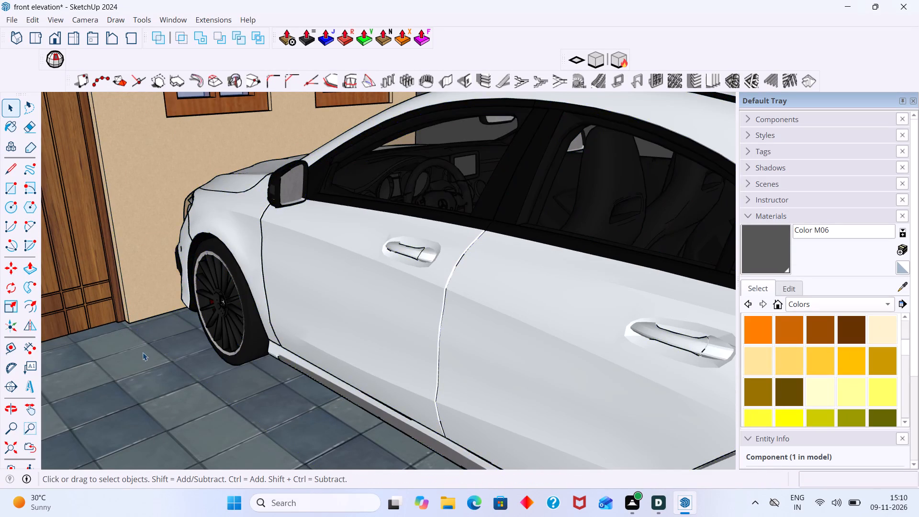
Check the parked car's placement behind the gate from the front, against the reference photo.
scroll(144, 355, "down", 15)
middle_click_drag(316, 389, 440, 425)
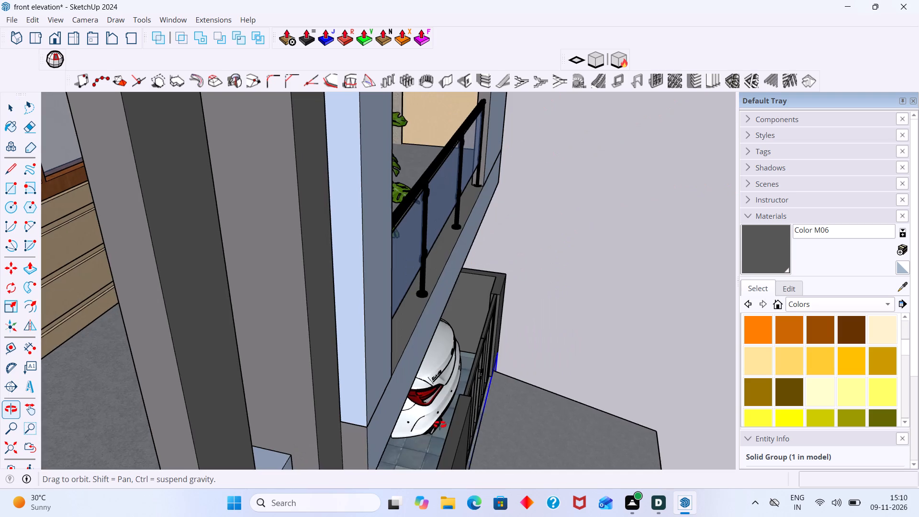
middle_click_drag(440, 425, 177, 380)
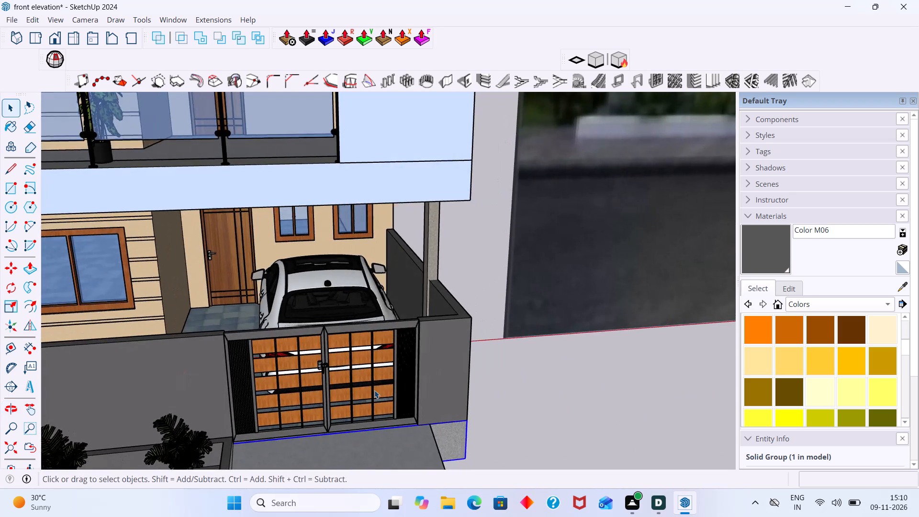
scroll(374, 381, "up", 1)
scroll(373, 377, "down", 20)
scroll(373, 377, "down", 5)
scroll(652, 256, "up", 5)
scroll(295, 363, "up", 3)
scroll(160, 403, "down", 10)
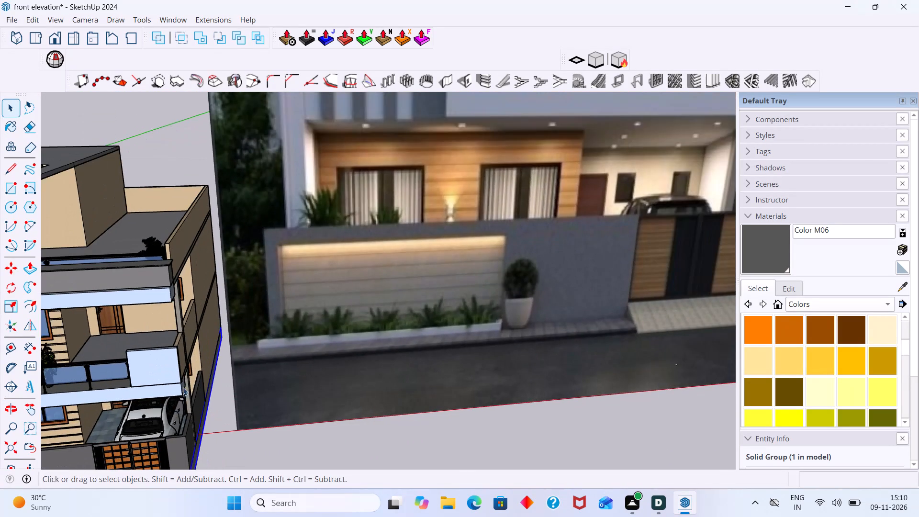
scroll(183, 387, "down", 2)
middle_click_drag(157, 420, 158, 374)
left_click(235, 451)
Delete the reference photo image standing beside the house.
scroll(210, 421, "down", 2)
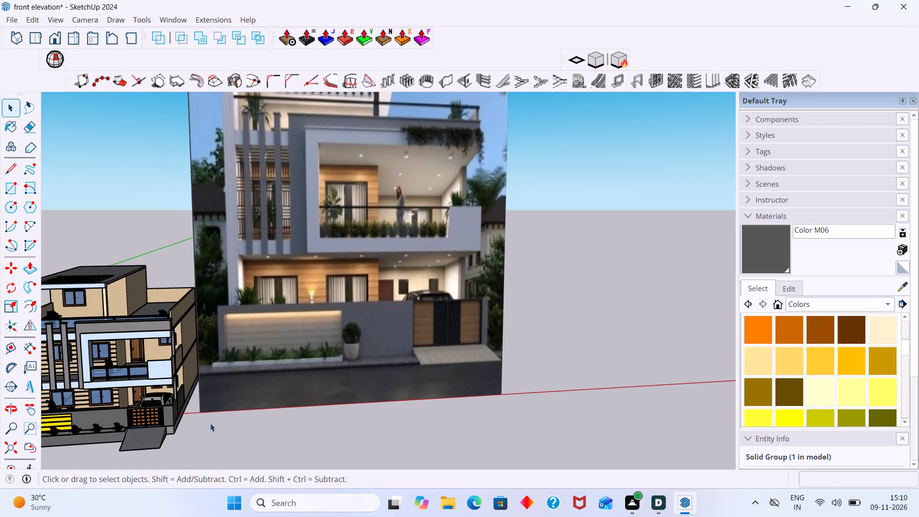
scroll(210, 423, "down", 3)
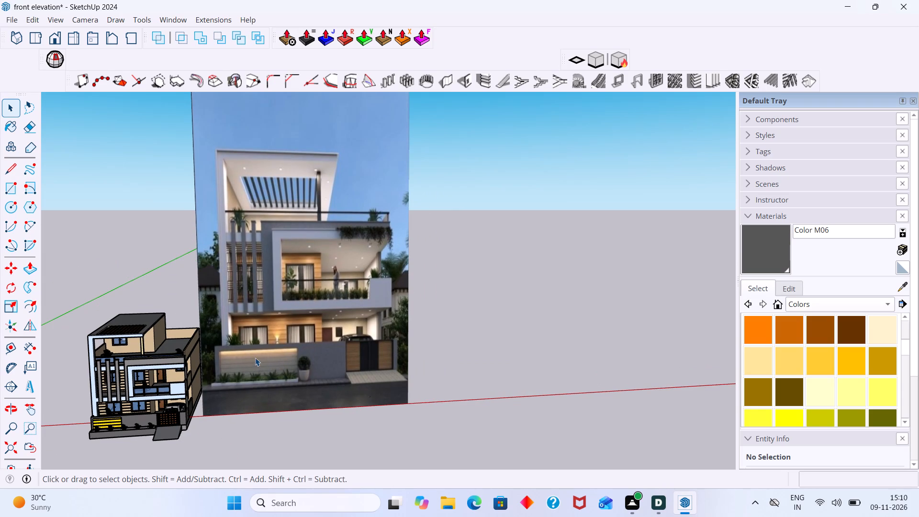
left_click(253, 358)
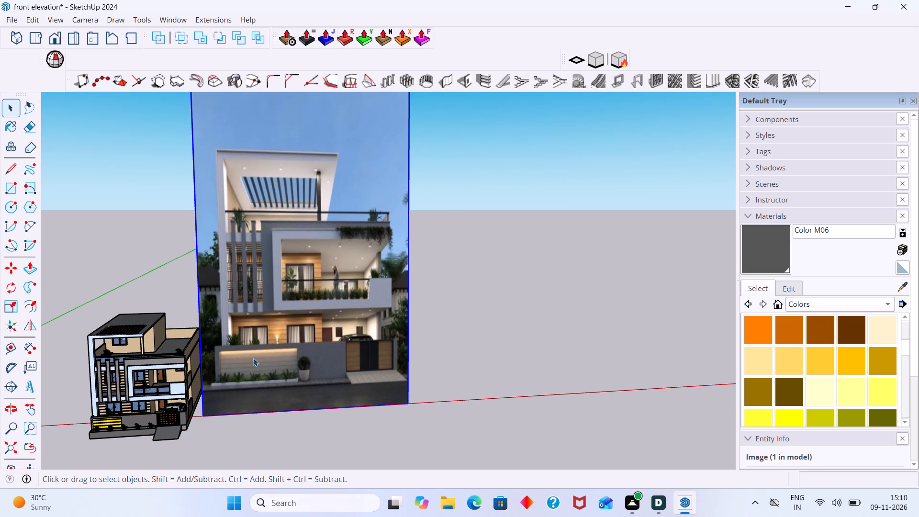
key("Delete")
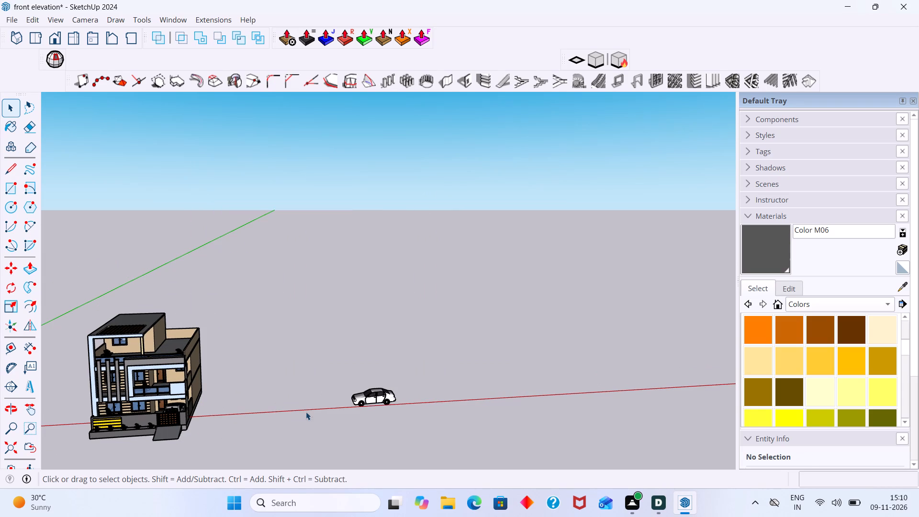
Delete the spare white car standing alone near the red axis, away from the house.
middle_click_drag(117, 409, 141, 440)
scroll(176, 428, "up", 17)
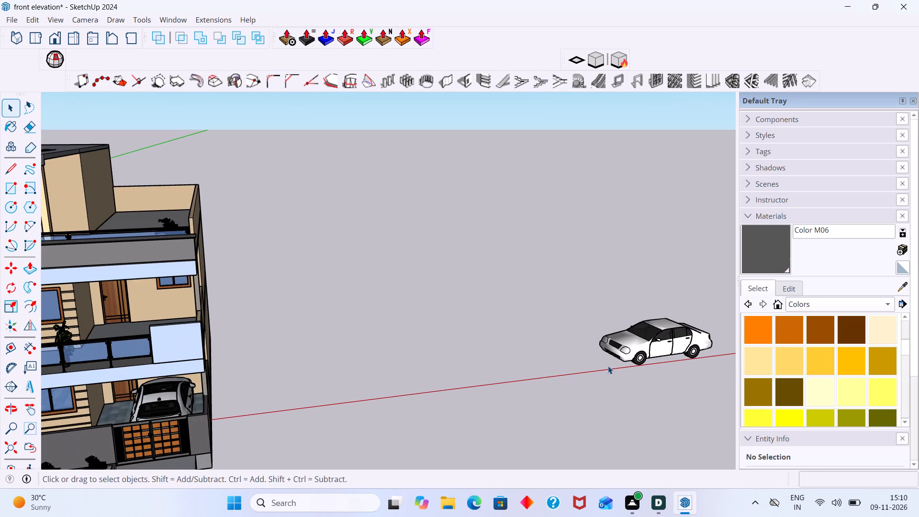
left_click(625, 351)
key("Delete")
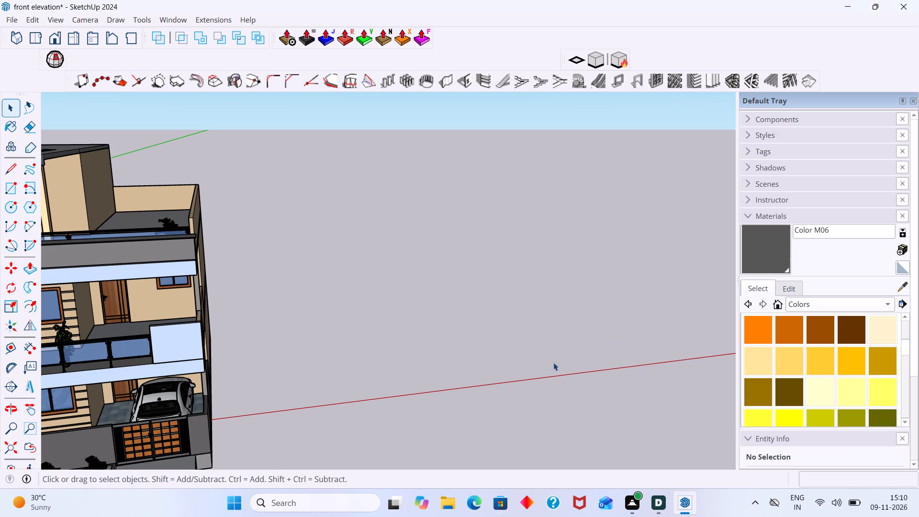
Examine the whole front elevation of the house from the front and at a slight angle.
scroll(536, 356, "down", 15)
middle_click_drag(347, 361, 299, 356)
scroll(298, 356, "down", 7)
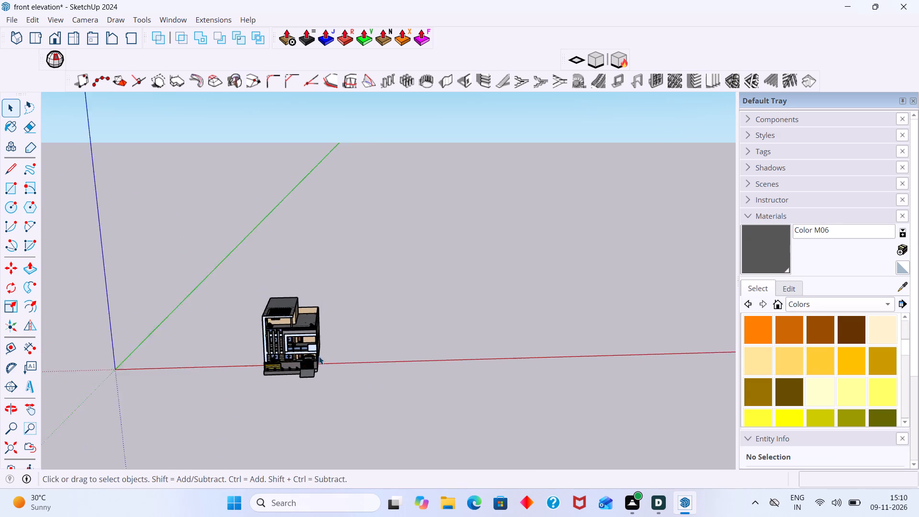
scroll(319, 356, "down", 2)
middle_click_drag(324, 369, 304, 358)
scroll(303, 360, "up", 17)
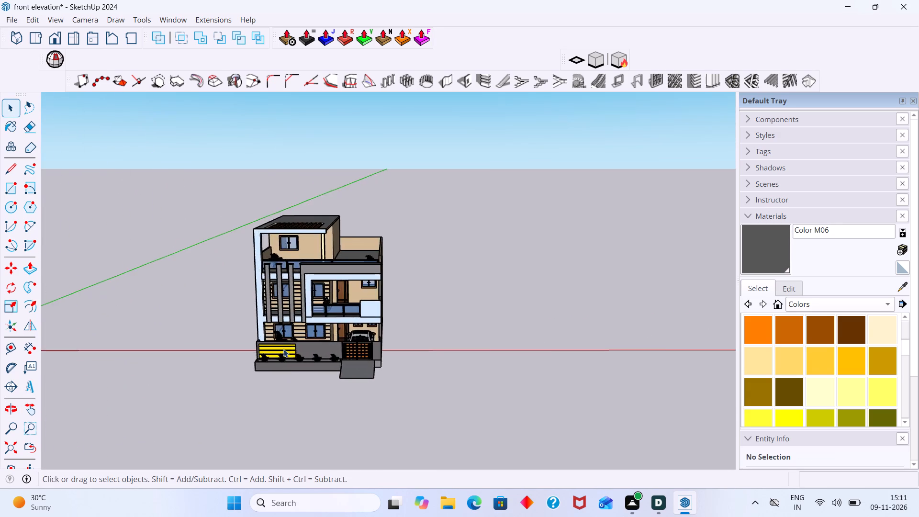
scroll(283, 349, "up", 11)
scroll(282, 369, "down", 14)
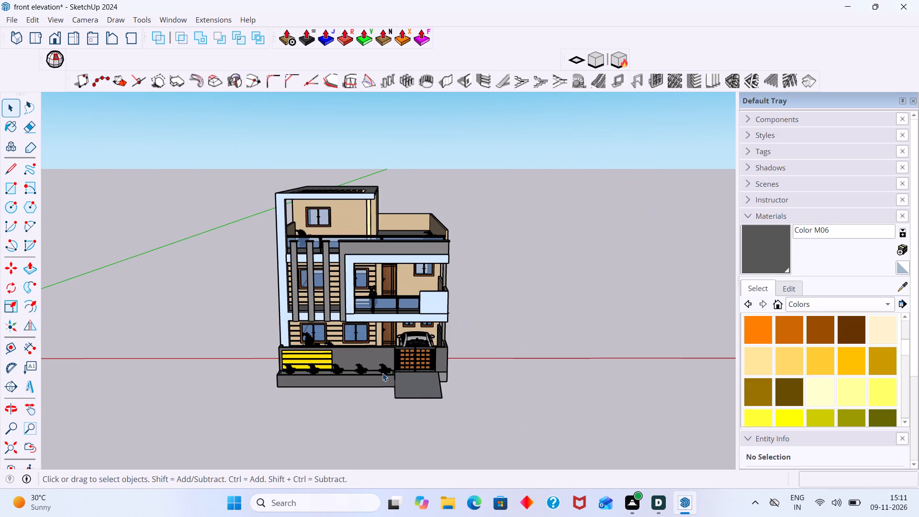
middle_click_drag(385, 372, 268, 371, "shift")
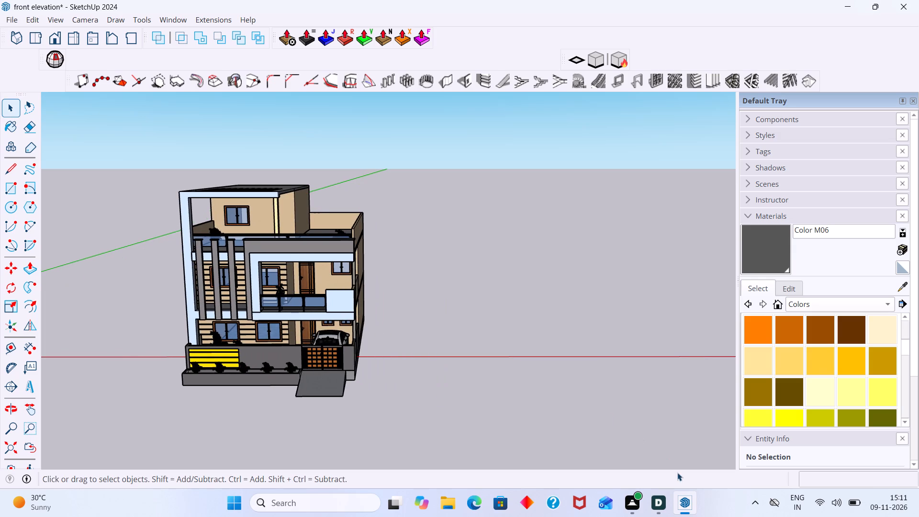
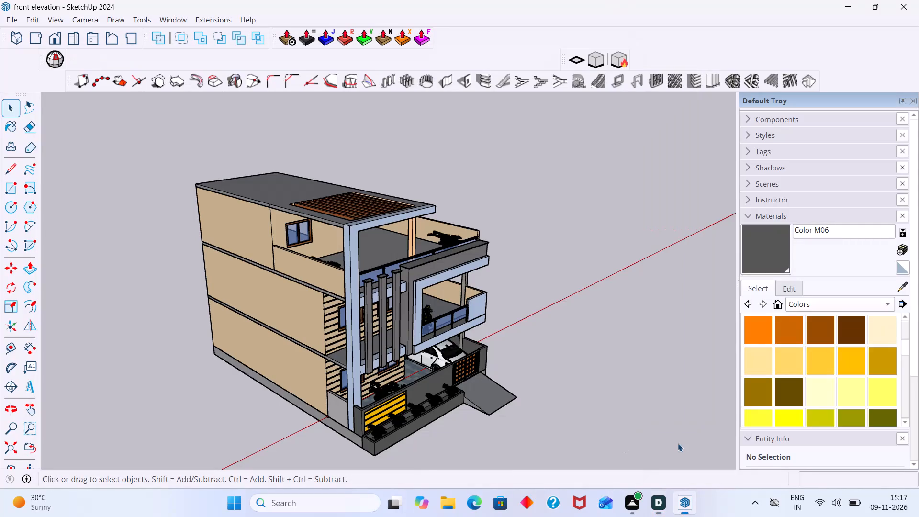
Undo the recent deletions to bring back the reference photo beside the house.
scroll(411, 363, "down", 7)
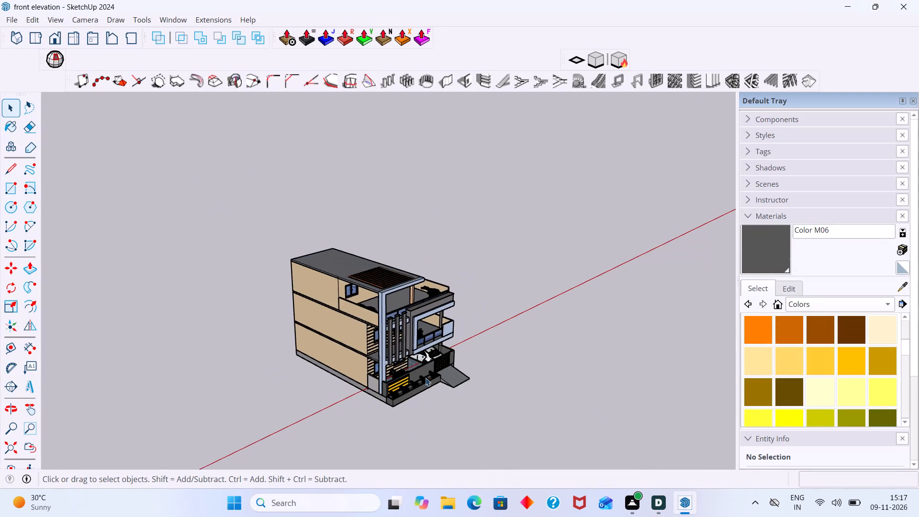
middle_click_drag(405, 378, 317, 380)
scroll(453, 382, "down", 4)
scroll(411, 371, "up", 4)
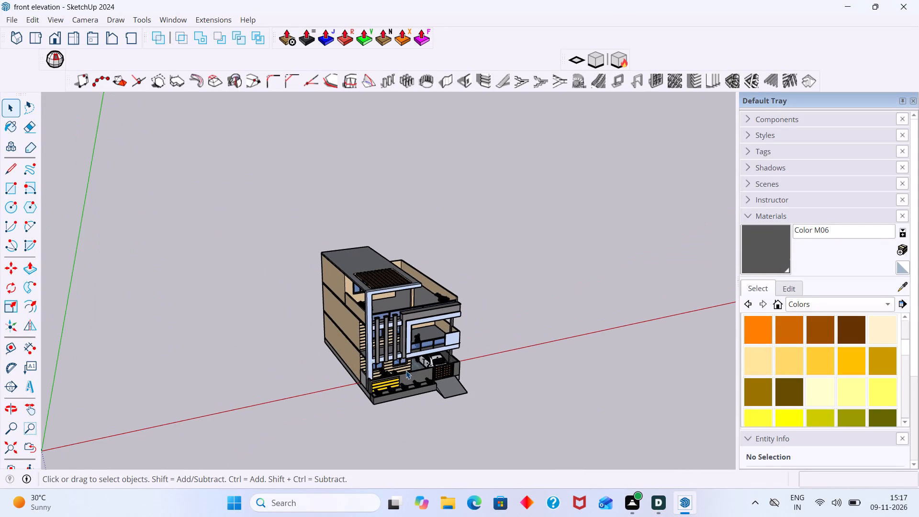
key("ctrl+z")
key("ctrl+z")
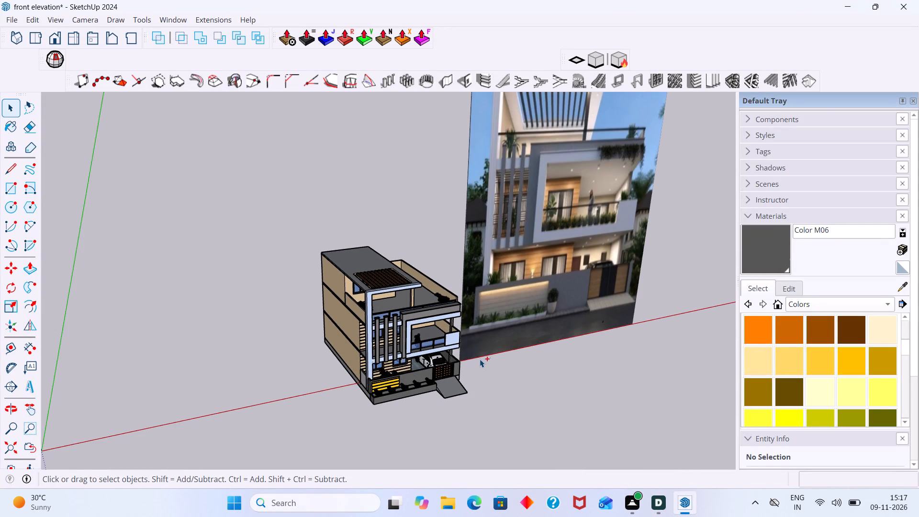
Examine the front planter, compound wall and gate against the reference photo.
scroll(456, 356, "up", 5)
middle_click_drag(421, 351, 343, 315, "shift")
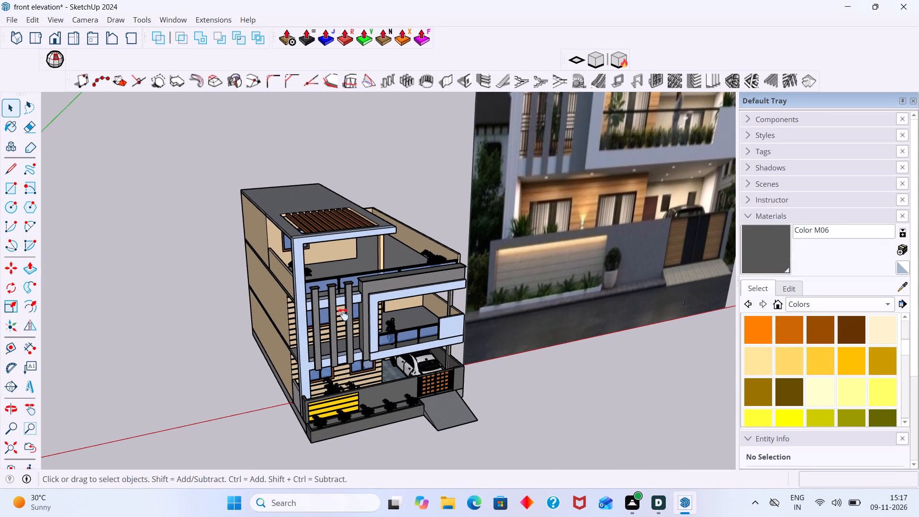
middle_click_drag(343, 315, 327, 305, "shift")
scroll(404, 297, "down", 2)
scroll(336, 313, "up", 6)
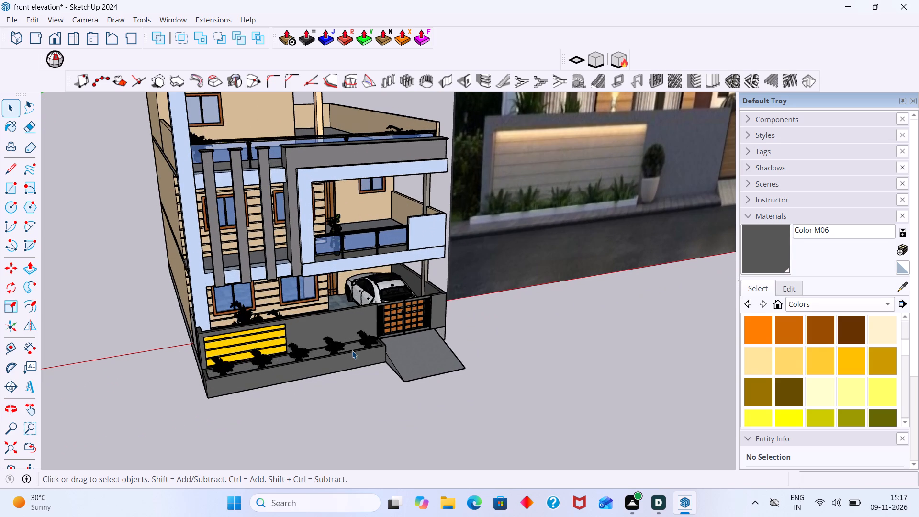
scroll(374, 346, "down", 3)
scroll(332, 348, "up", 8)
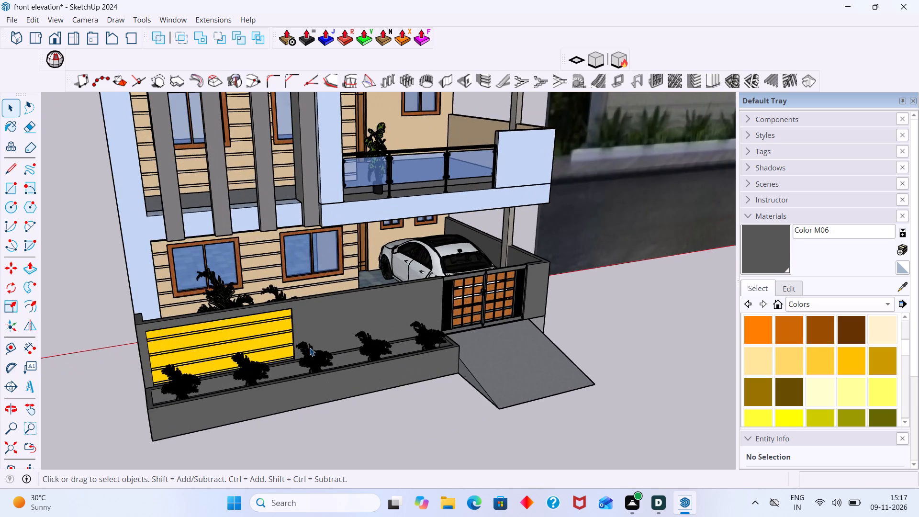
scroll(310, 348, "up", 2)
middle_click_drag(310, 348, 304, 346)
scroll(334, 345, "down", 1)
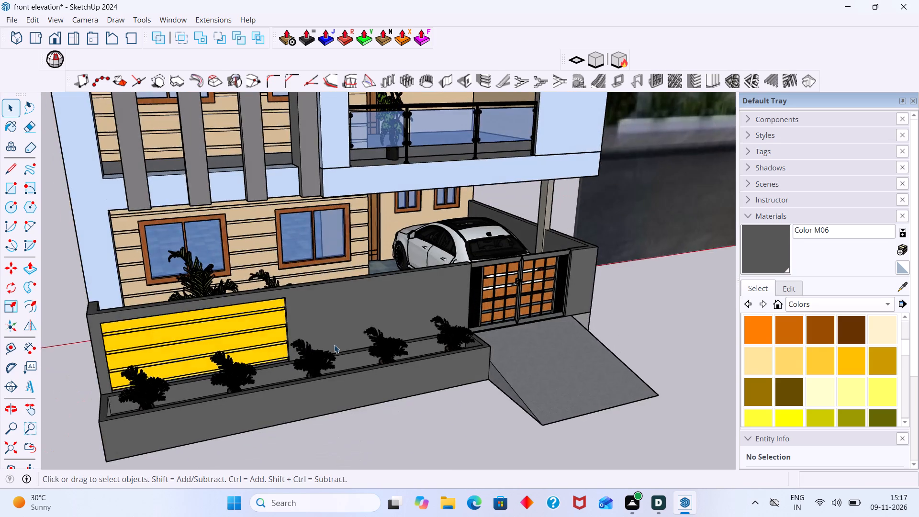
scroll(334, 345, "down", 10)
middle_click_drag(381, 360, 298, 358)
scroll(361, 343, "up", 15)
middle_click_drag(382, 359, 309, 345)
scroll(321, 329, "up", 2)
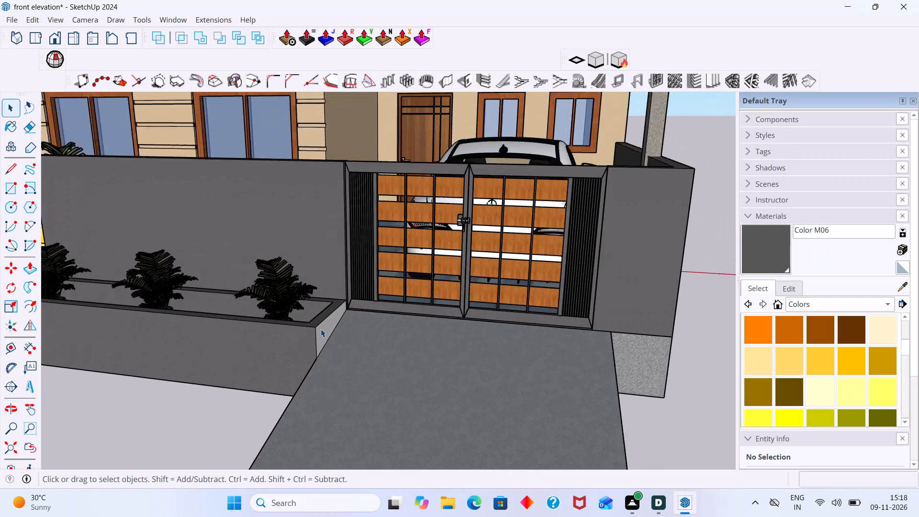
scroll(321, 329, "up", 1)
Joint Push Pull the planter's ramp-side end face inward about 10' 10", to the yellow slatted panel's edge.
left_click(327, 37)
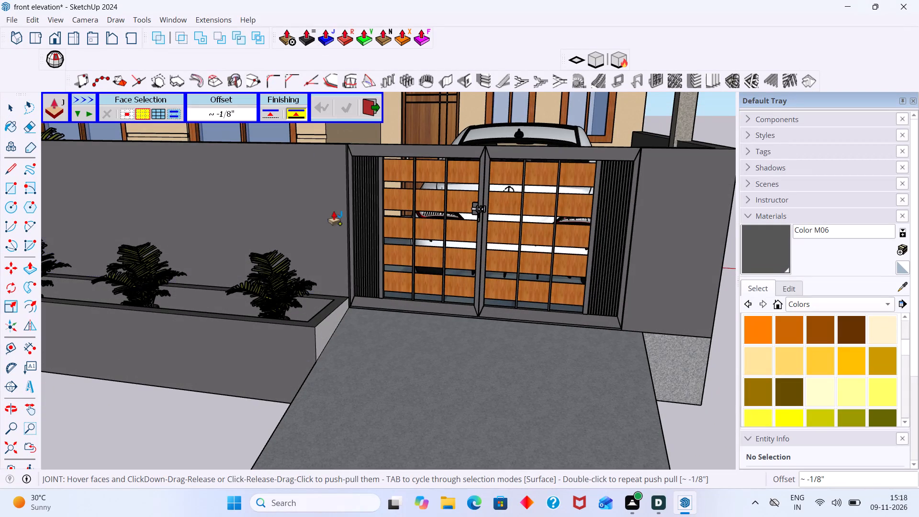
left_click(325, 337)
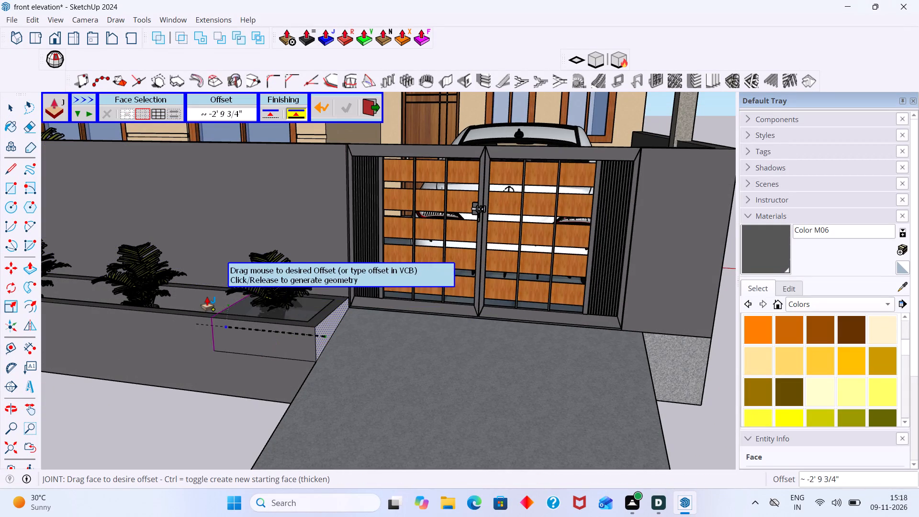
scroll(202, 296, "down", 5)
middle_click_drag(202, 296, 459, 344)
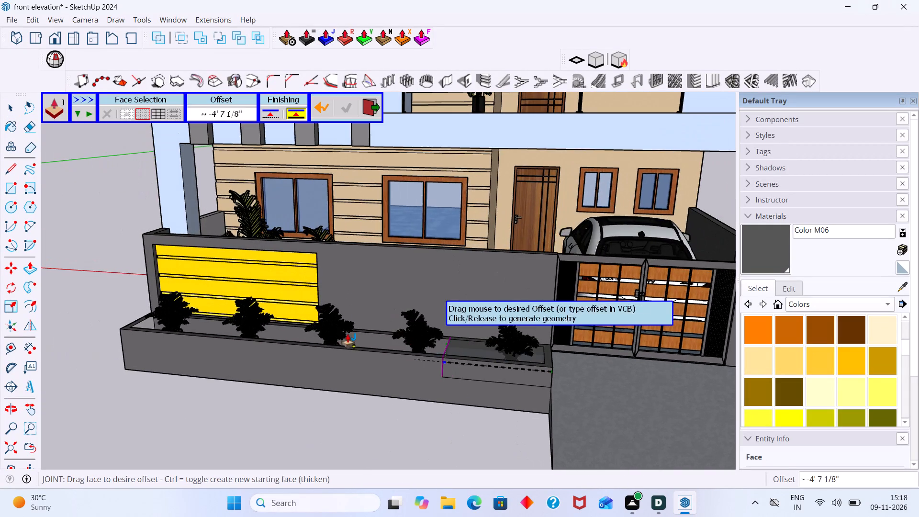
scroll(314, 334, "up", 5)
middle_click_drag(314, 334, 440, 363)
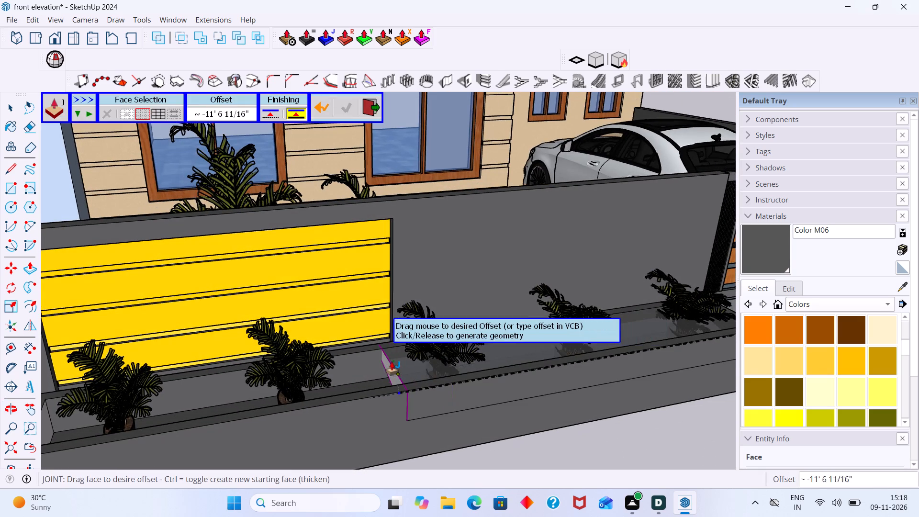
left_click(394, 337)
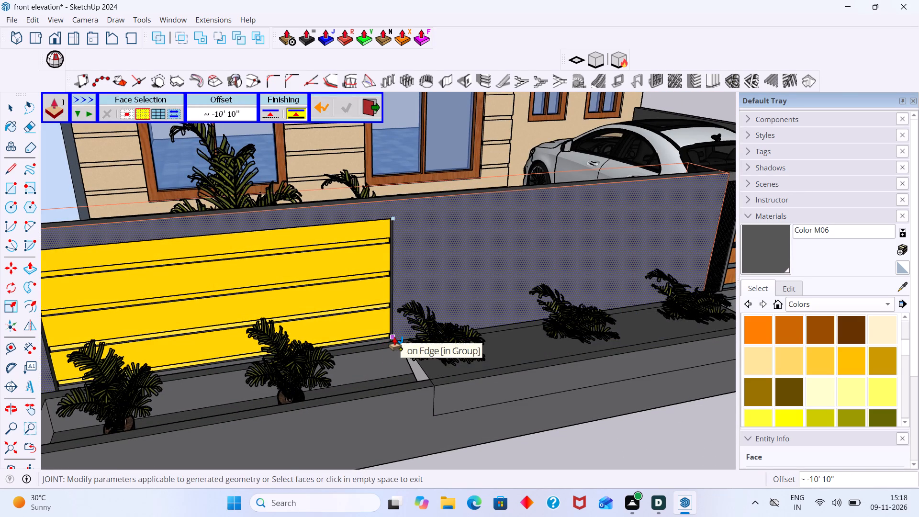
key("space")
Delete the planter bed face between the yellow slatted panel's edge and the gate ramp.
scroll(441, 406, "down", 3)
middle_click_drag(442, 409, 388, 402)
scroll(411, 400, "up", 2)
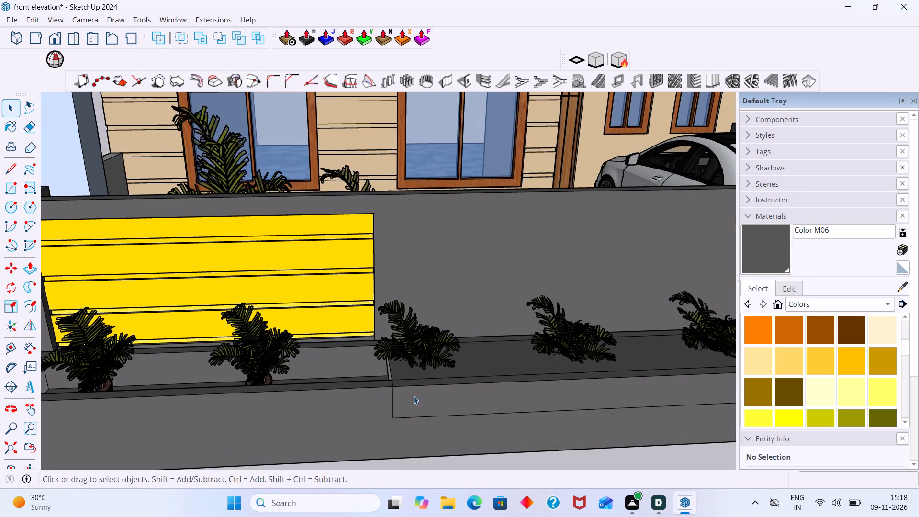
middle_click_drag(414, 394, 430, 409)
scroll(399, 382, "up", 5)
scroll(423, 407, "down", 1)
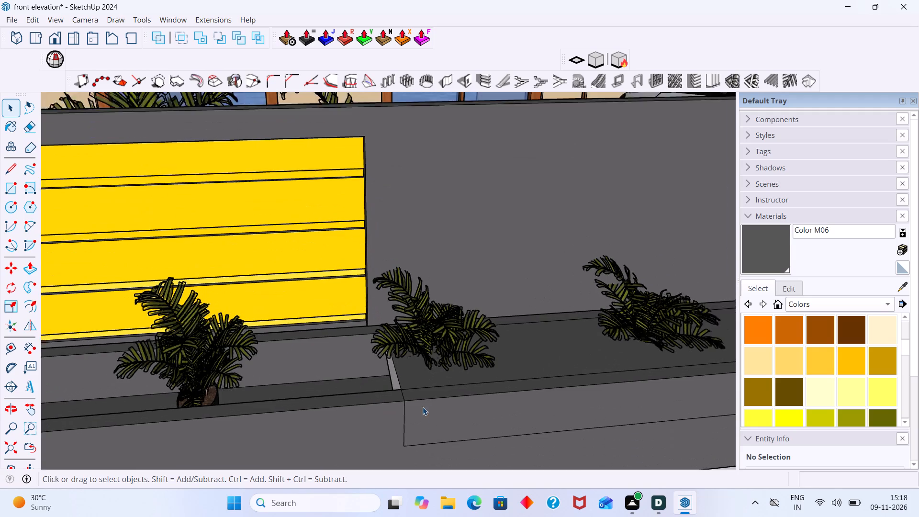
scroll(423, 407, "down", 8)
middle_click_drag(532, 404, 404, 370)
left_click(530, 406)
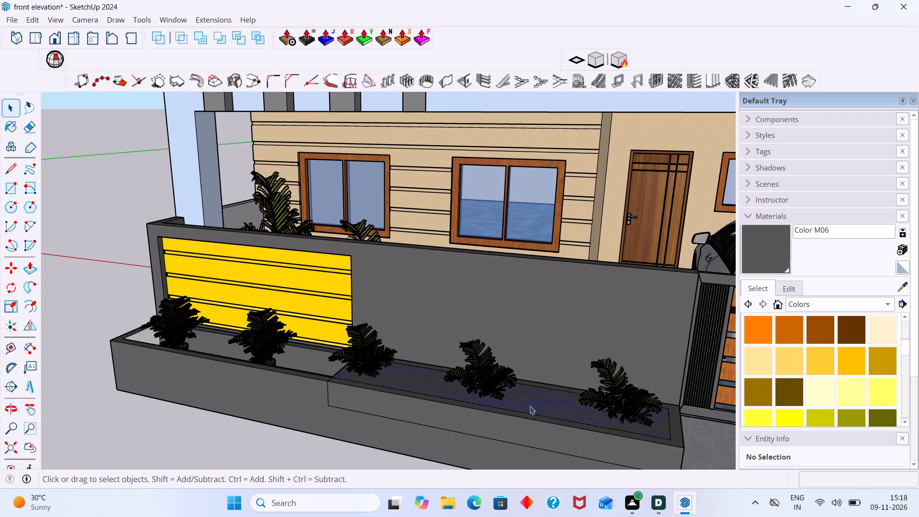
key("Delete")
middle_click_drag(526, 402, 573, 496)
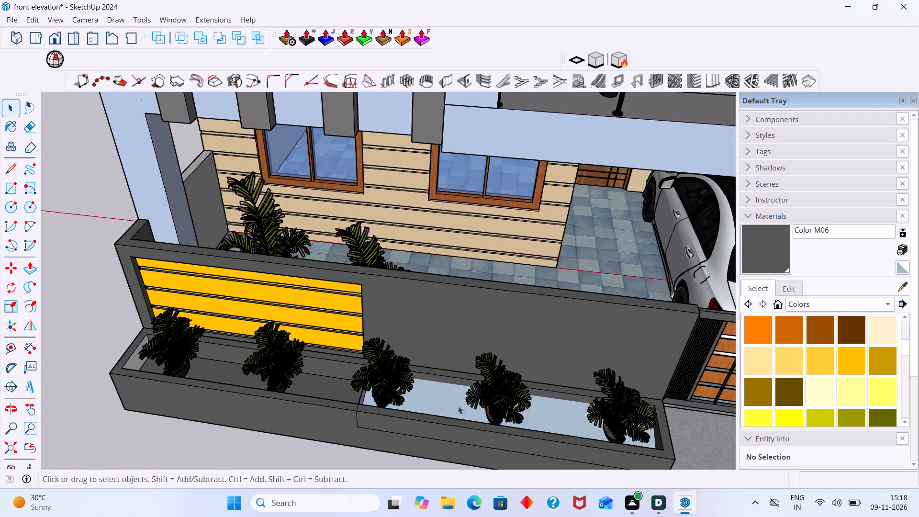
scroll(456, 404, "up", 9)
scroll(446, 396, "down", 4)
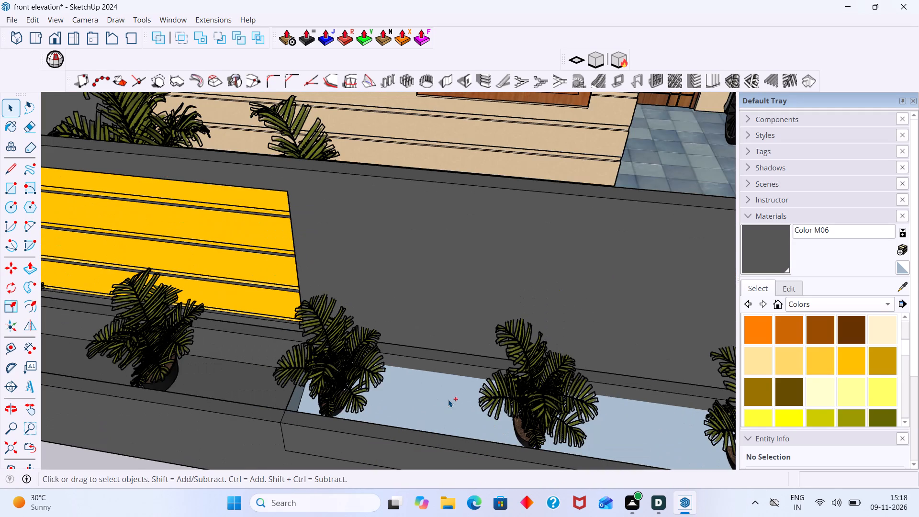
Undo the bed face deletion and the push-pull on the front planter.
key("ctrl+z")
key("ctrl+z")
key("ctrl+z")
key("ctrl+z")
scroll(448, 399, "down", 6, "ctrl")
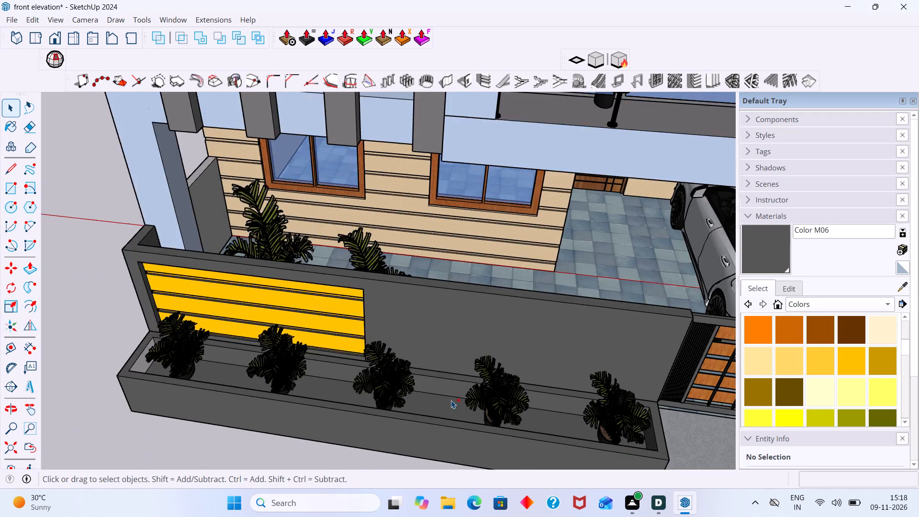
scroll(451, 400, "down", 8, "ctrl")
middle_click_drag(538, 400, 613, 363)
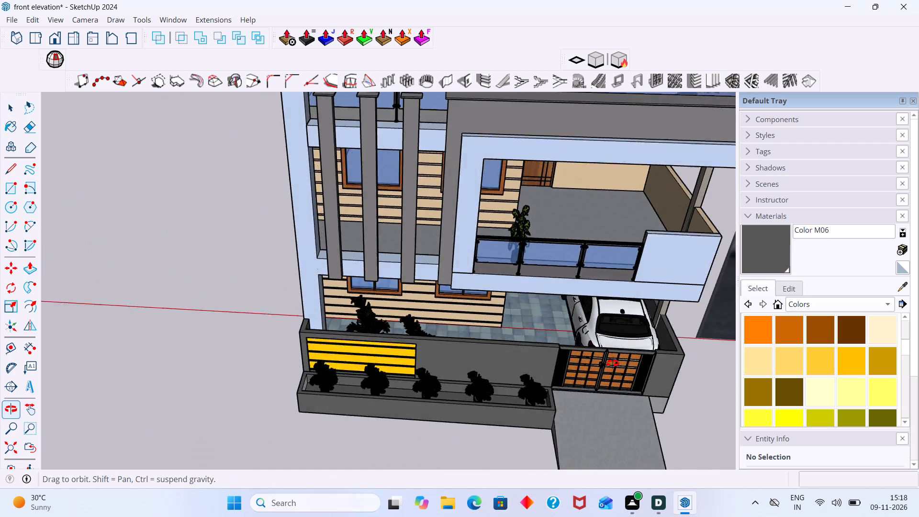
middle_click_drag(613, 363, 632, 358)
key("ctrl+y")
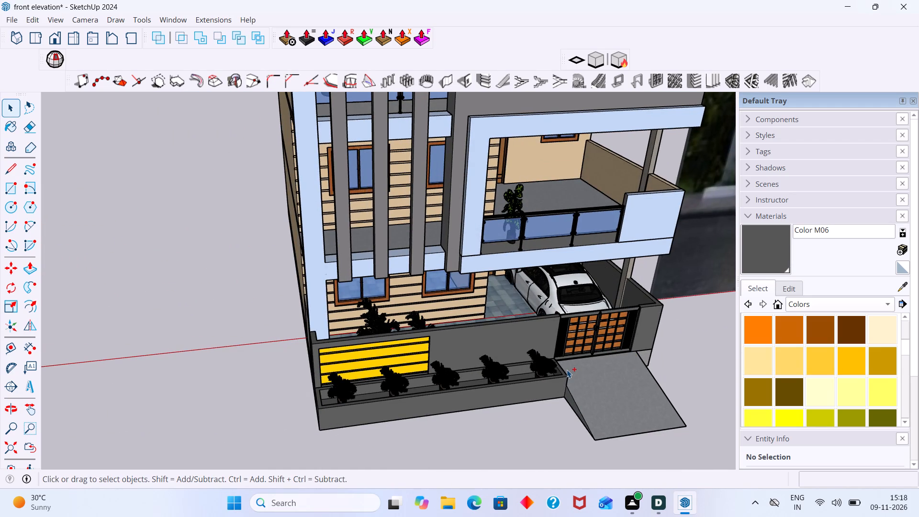
Delete the front planter's outer front faces and its front rim along the full length.
key("space")
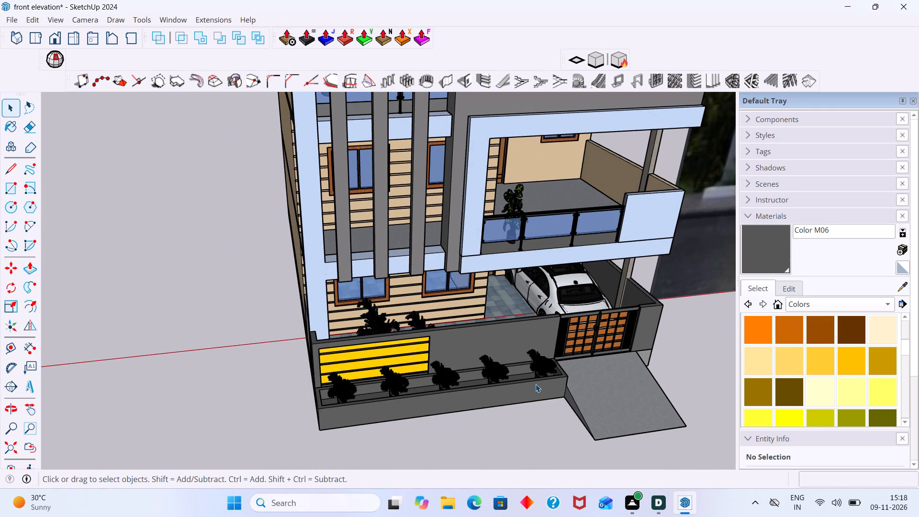
left_click(536, 384)
key("Delete")
left_click(522, 382)
key("Delete")
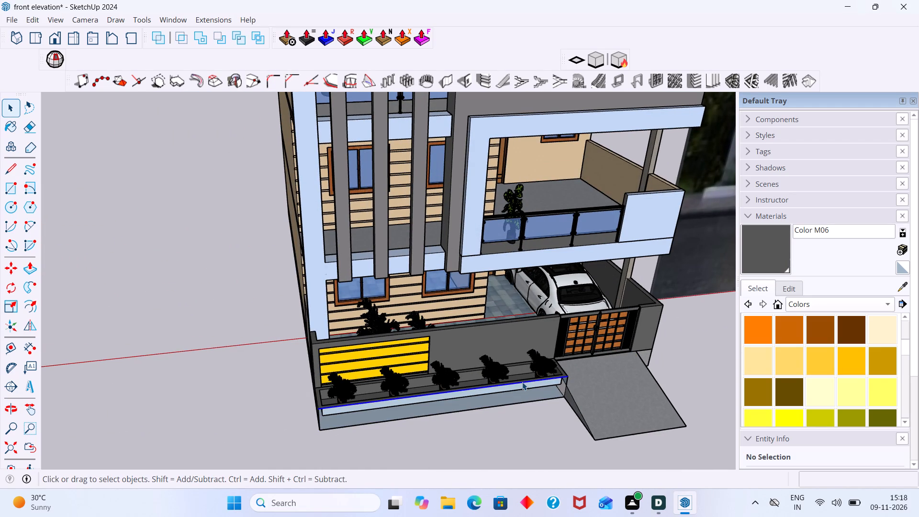
left_click(520, 393)
key("Delete")
left_click(514, 384)
key("Delete")
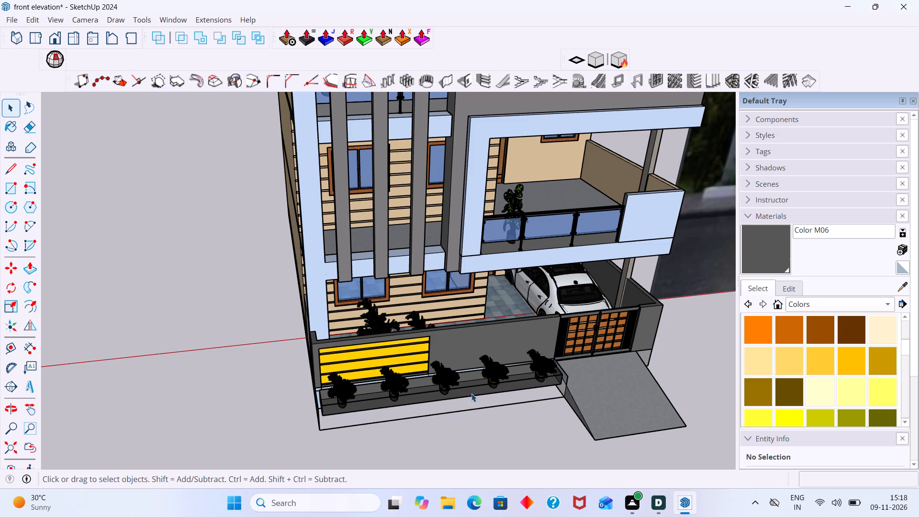
Delete the planter's end faces near the yellow panel, its remaining inner faces and the outer corner edge.
middle_click_drag(465, 393, 565, 372)
scroll(371, 427, "up", 6)
left_click(372, 417)
key("Delete")
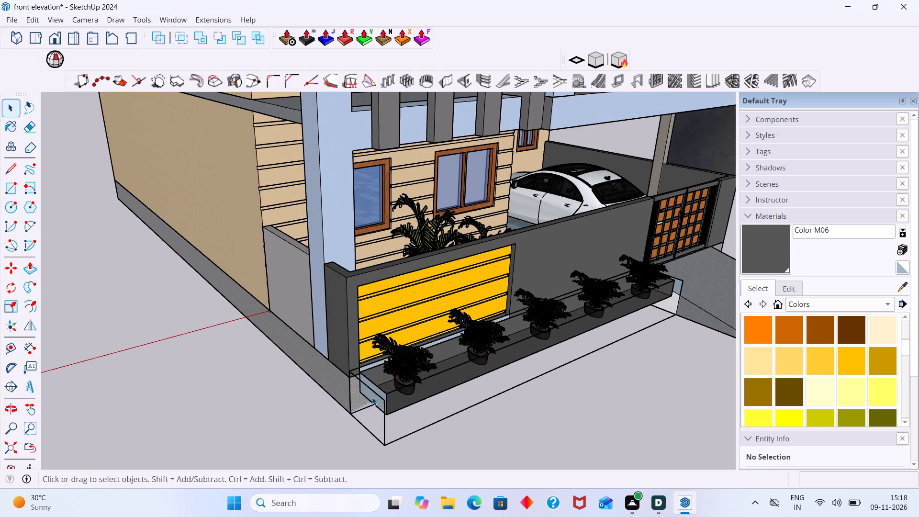
left_click(372, 396)
key("Delete")
left_click(373, 392)
key("Delete")
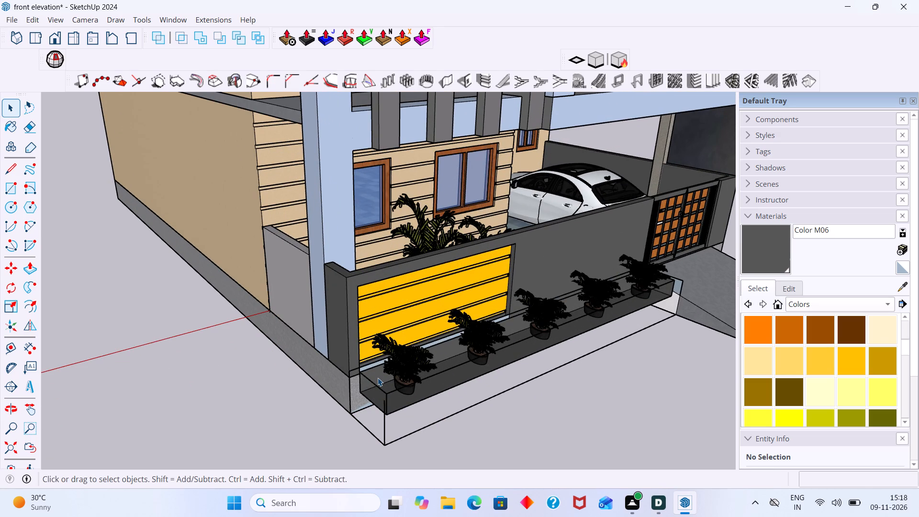
left_click(378, 378)
key("Delete")
left_click(381, 393)
key("Delete")
left_click(384, 400)
key("Delete")
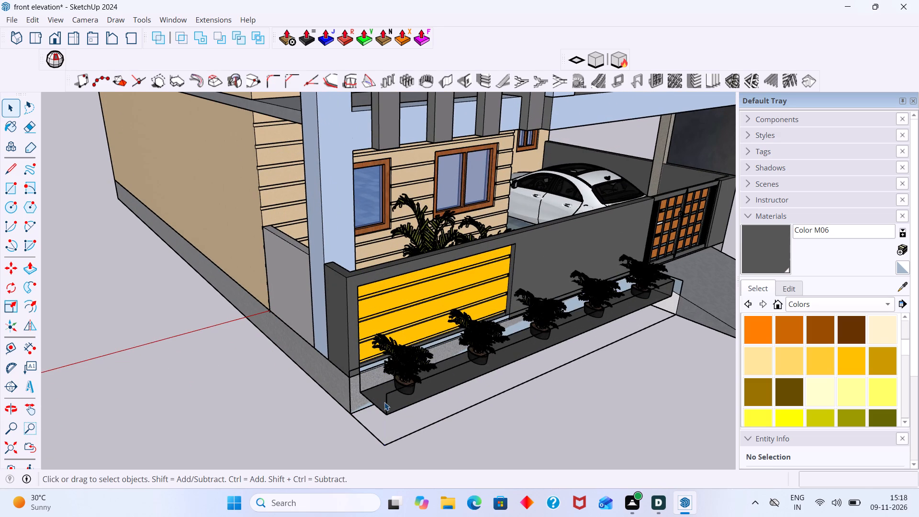
left_click(384, 403)
key("Delete")
left_click(385, 401)
key("Delete")
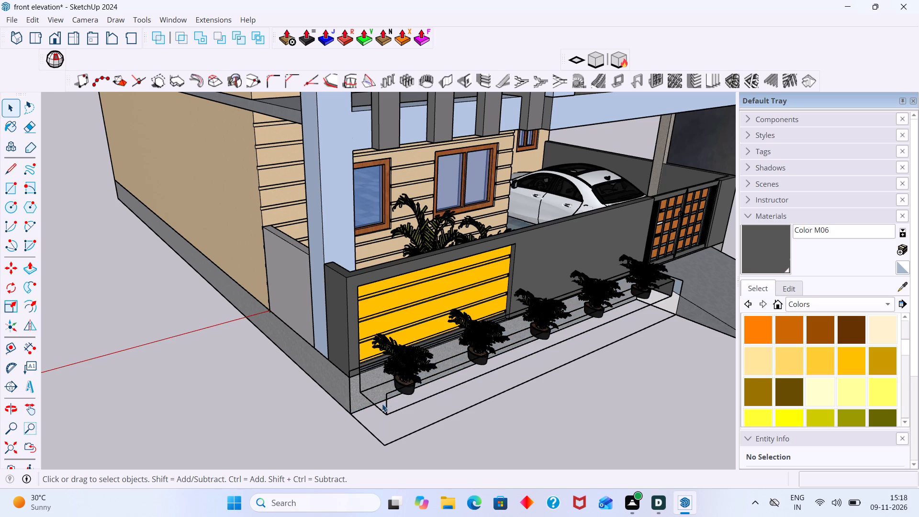
Delete the leftover inner planter edges around the corner below the yellow slatted panel.
left_click(382, 404)
key("Delete")
left_click(387, 406)
key("Delete")
left_click(381, 410)
key("Delete")
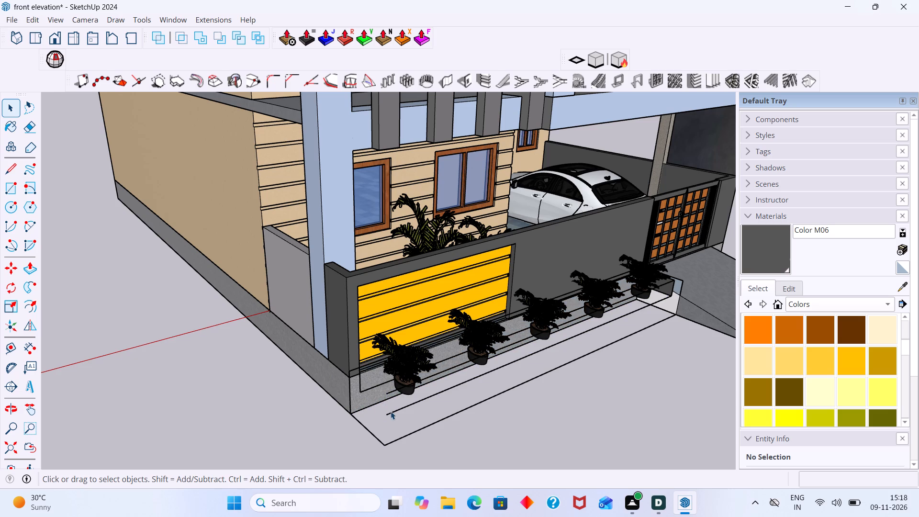
left_click(394, 411)
key("Delete")
left_click(389, 391)
key("Delete")
Delete the leftover planter end faces and edges beside the entrance ramp, keeping the ramp surface.
middle_click_drag(383, 393, 373, 393)
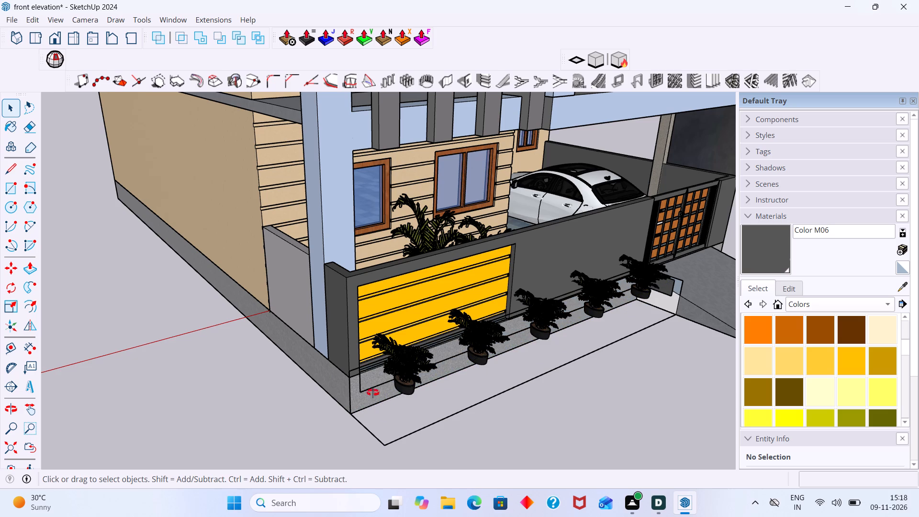
middle_click_drag(373, 393, 346, 386)
scroll(622, 352, "up", 2)
left_click(712, 291)
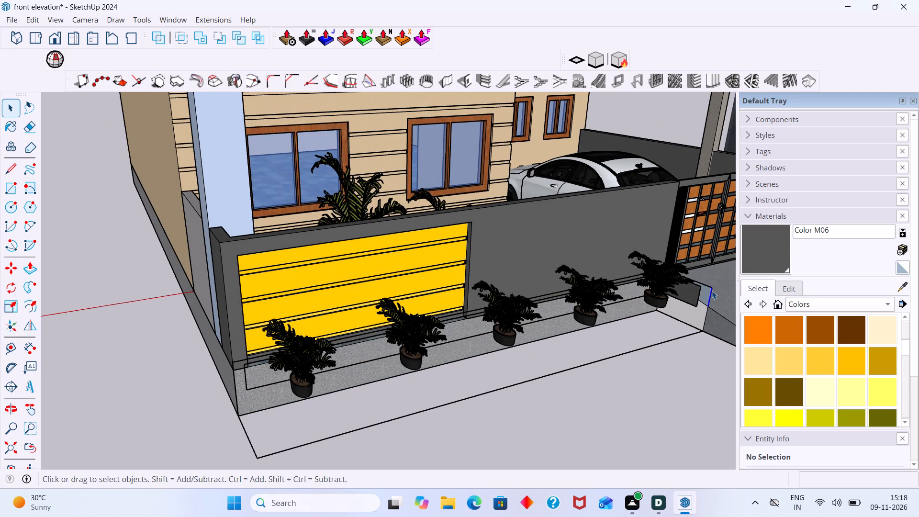
key("Delete")
left_click(698, 290)
key("Delete")
left_click(706, 285)
key("Delete")
left_click(702, 285)
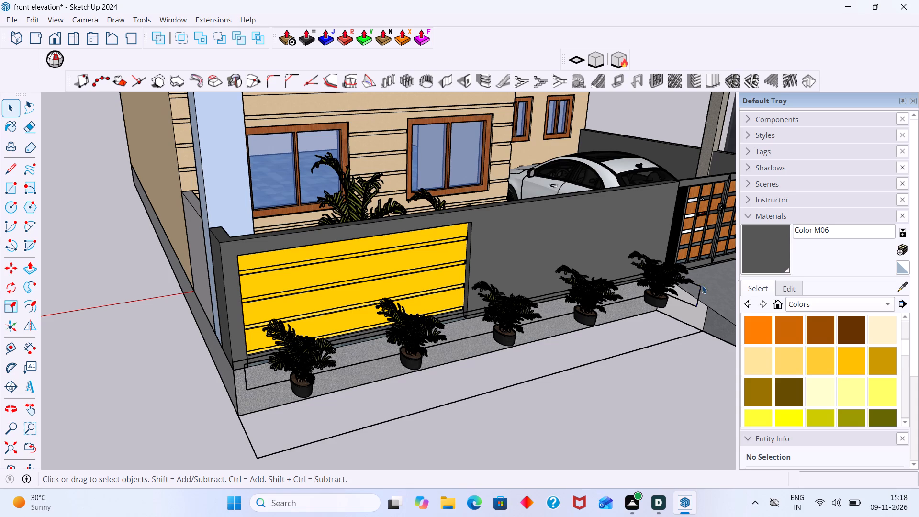
key("Delete")
left_click(698, 289)
key("Delete")
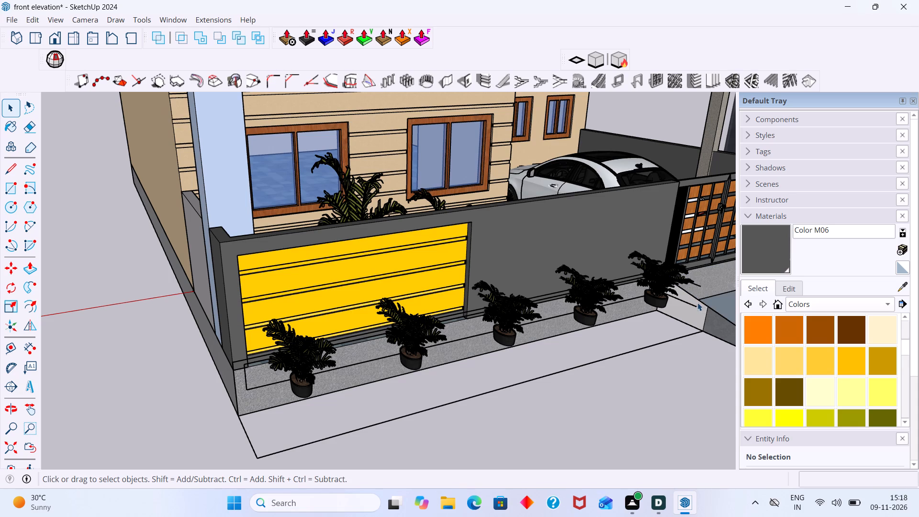
key("ctrl+z")
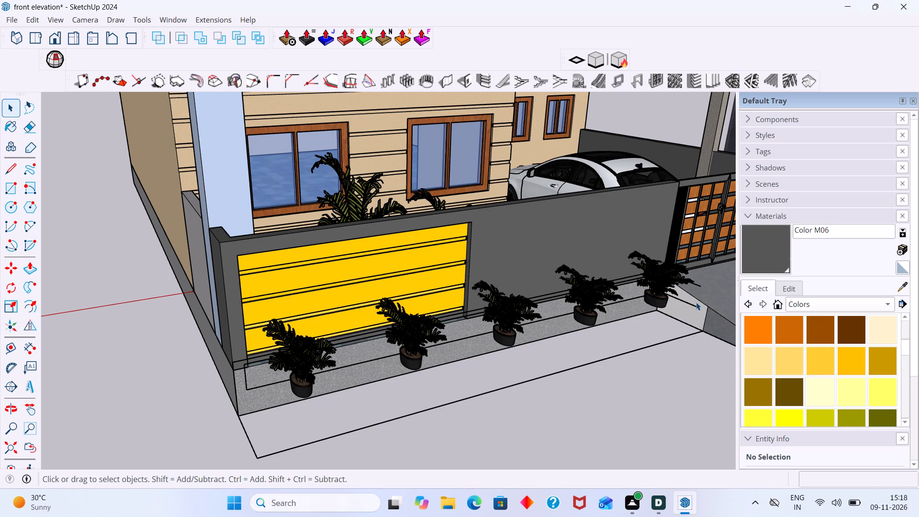
Erase the remaining planter edges against the ramp's side, near the last potted plant.
key("e")
left_click(699, 285)
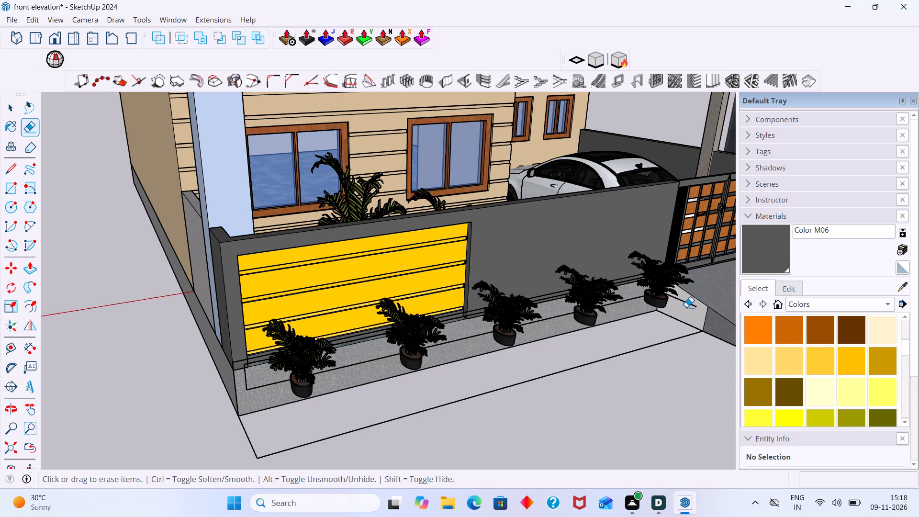
left_click(688, 305)
left_click(681, 340)
left_click(670, 338)
Erase the leftover planter outline on the plinth face at the wall corner, keeping the plinth itself.
key("l")
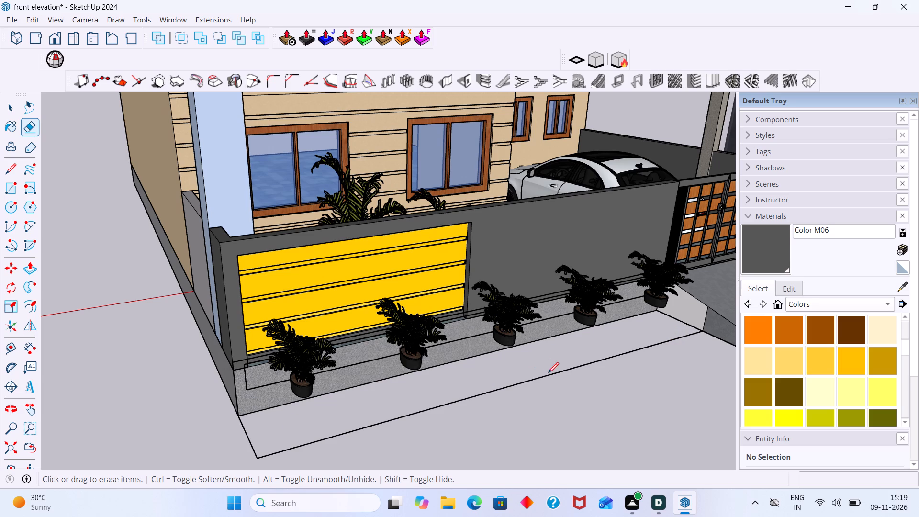
middle_click_drag(405, 395, 508, 374)
scroll(405, 364, "up", 4)
key("space")
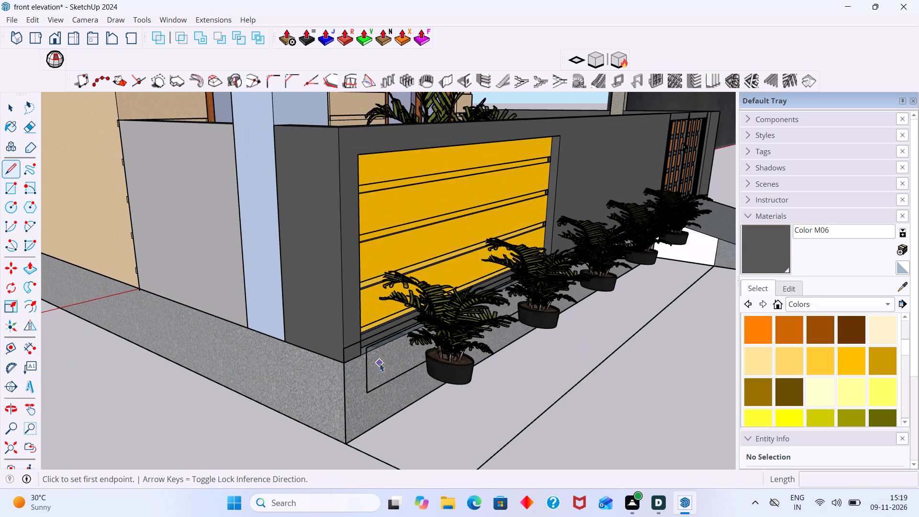
middle_click_drag(380, 362, 281, 406)
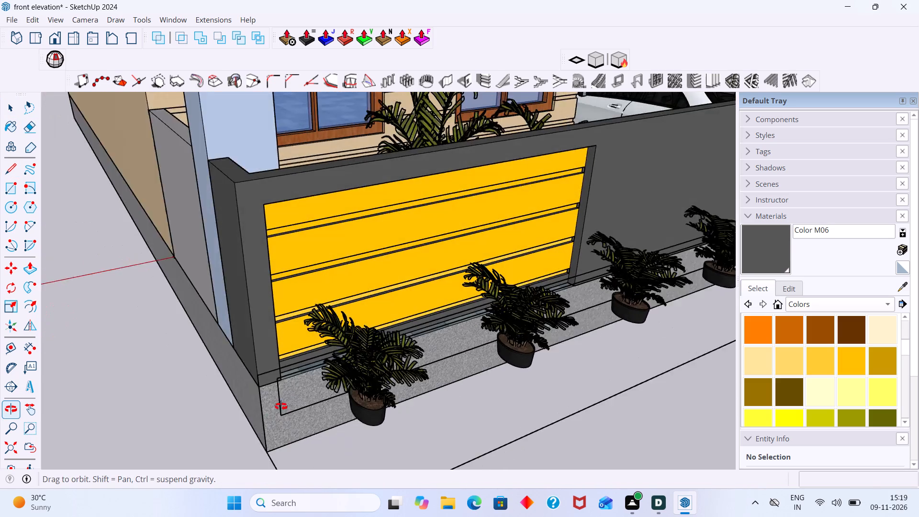
middle_click_drag(281, 406, 357, 401)
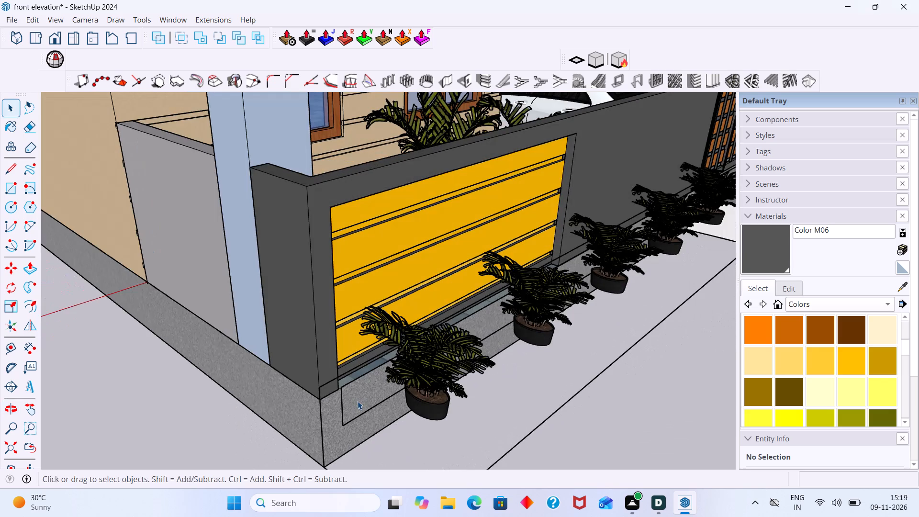
key("e")
scroll(330, 382, "up", 3)
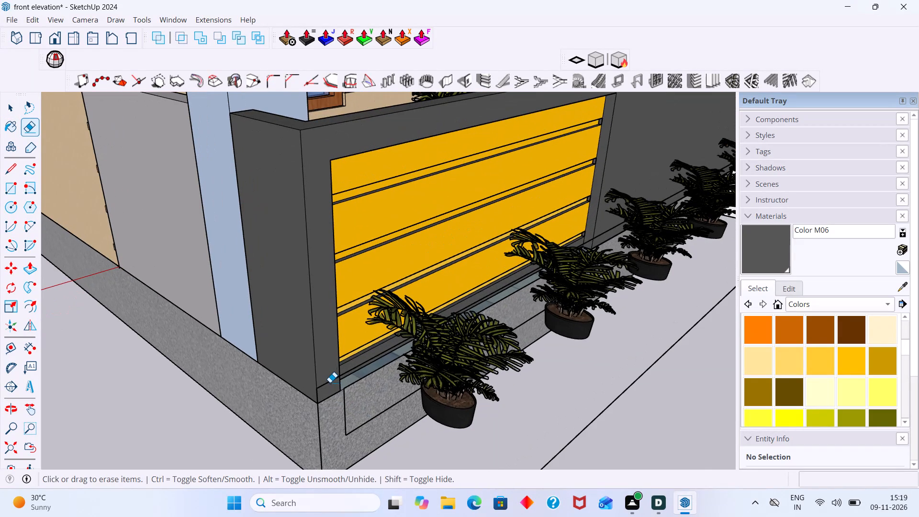
left_click(330, 382)
left_click_drag(352, 400, 346, 410)
left_click_drag(366, 408, 374, 421)
left_click_drag(336, 418, 314, 436)
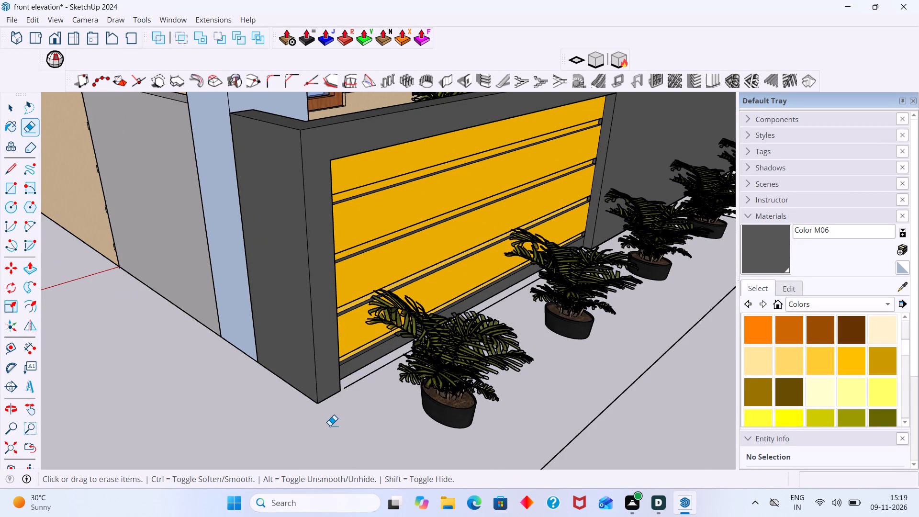
key("ctrl+z")
key("space")
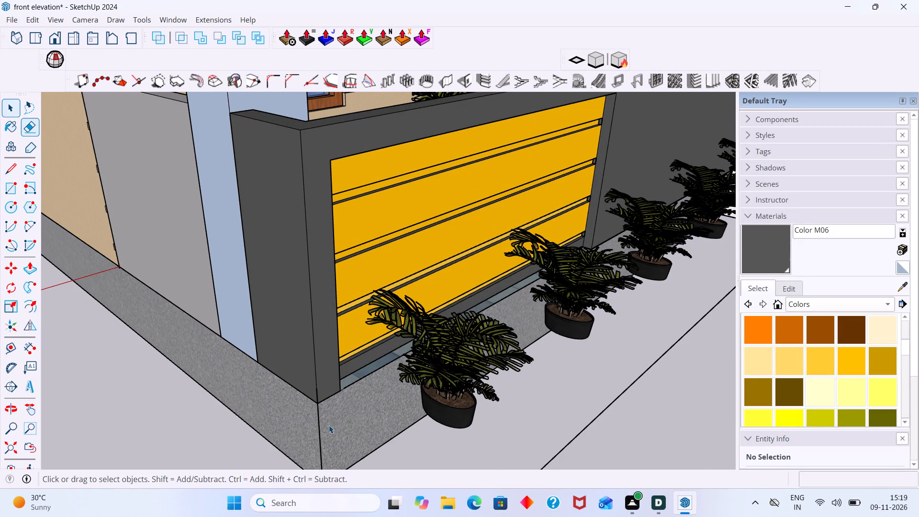
Erase the stray planter edge running along the top of the plinth below the yellow slatted panel.
middle_click_drag(412, 414, 504, 379)
scroll(525, 376, "up", 2)
scroll(511, 328, "up", 3)
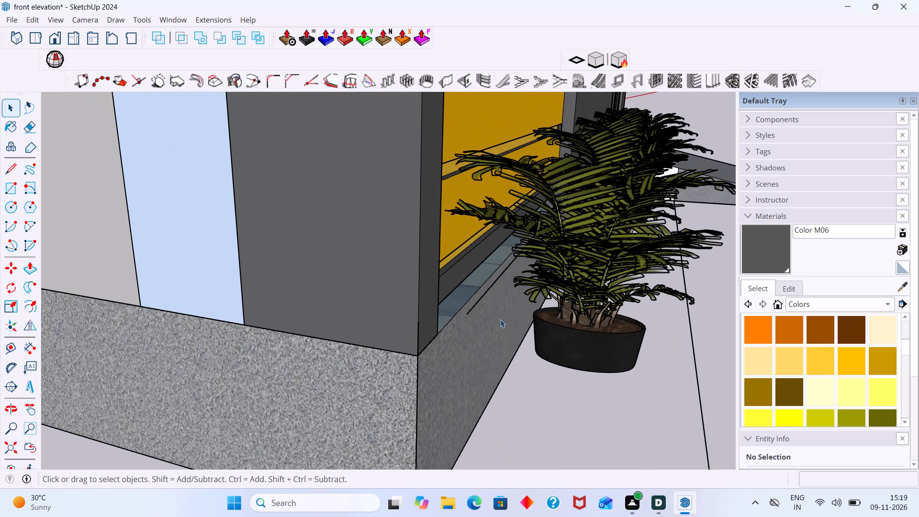
key("e")
left_click_drag(479, 305, 477, 300)
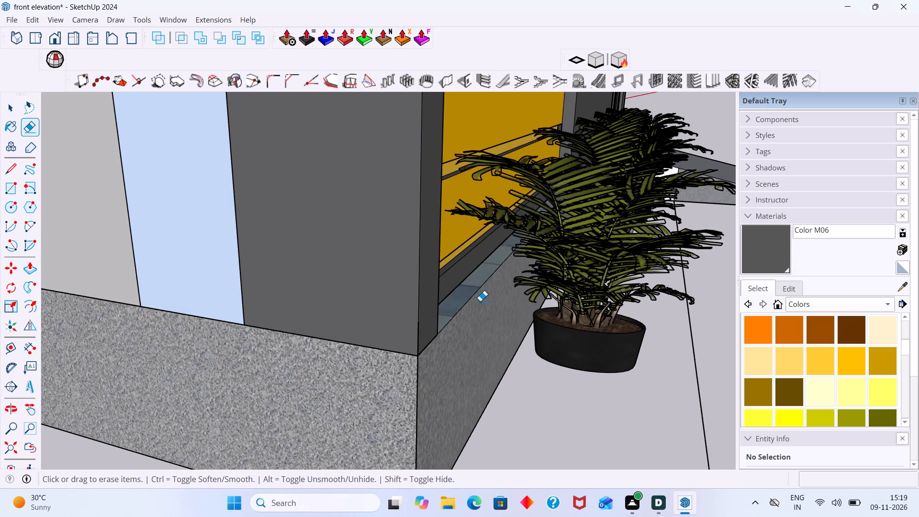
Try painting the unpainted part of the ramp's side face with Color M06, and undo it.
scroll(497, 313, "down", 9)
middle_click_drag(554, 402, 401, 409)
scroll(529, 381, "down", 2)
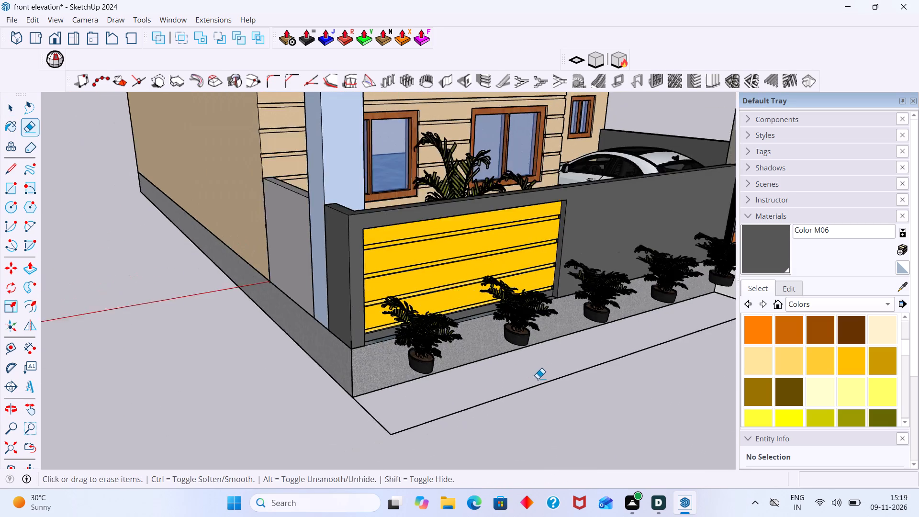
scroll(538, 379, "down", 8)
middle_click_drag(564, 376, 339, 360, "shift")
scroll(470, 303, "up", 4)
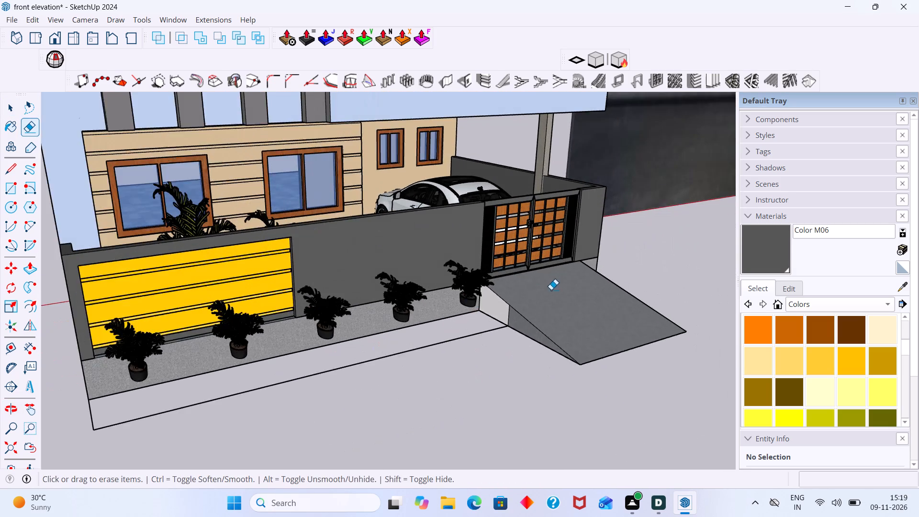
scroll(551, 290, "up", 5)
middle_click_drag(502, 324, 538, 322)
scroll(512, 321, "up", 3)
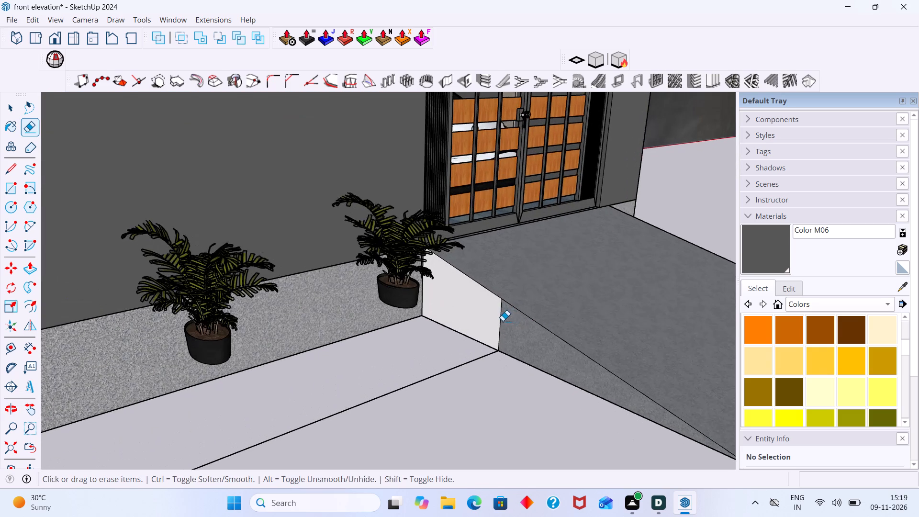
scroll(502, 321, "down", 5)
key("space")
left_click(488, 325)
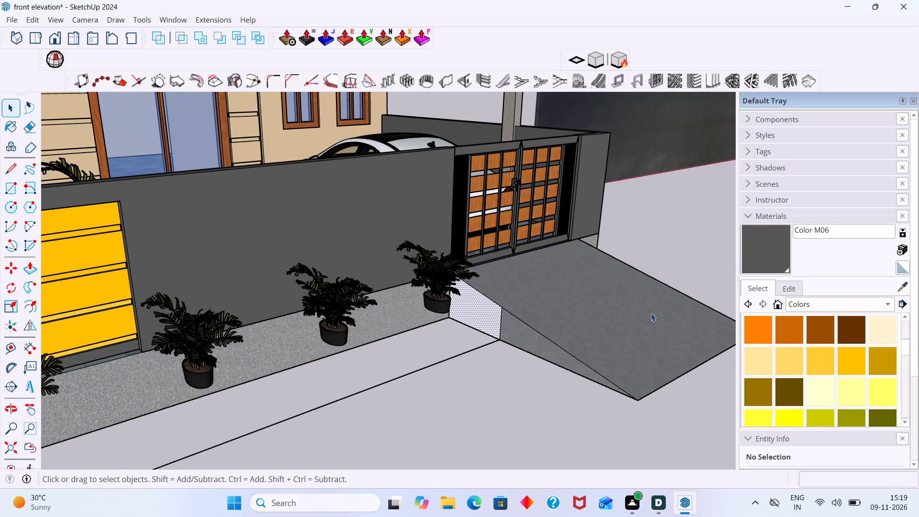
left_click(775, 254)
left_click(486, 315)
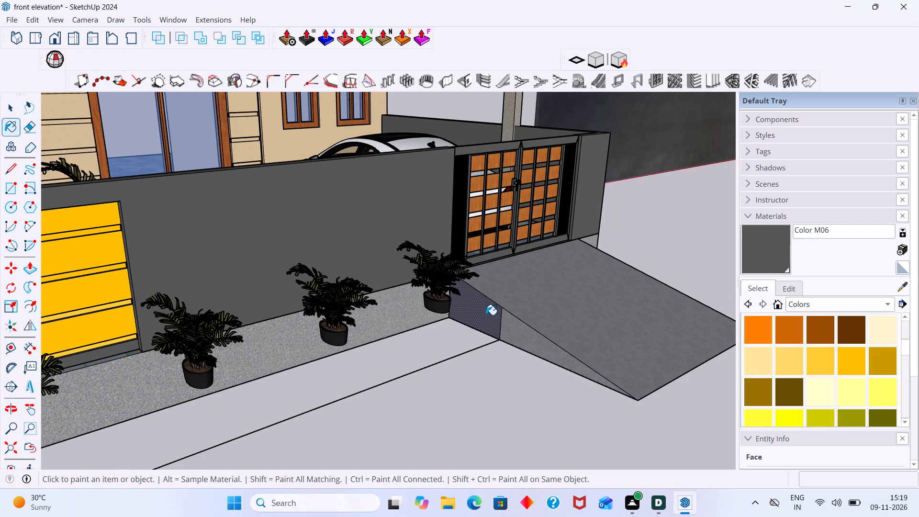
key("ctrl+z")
Paint the unpainted part of the ramp's side with Blacktop Old 01, sampled from the ramp.
key("space")
left_click(513, 334)
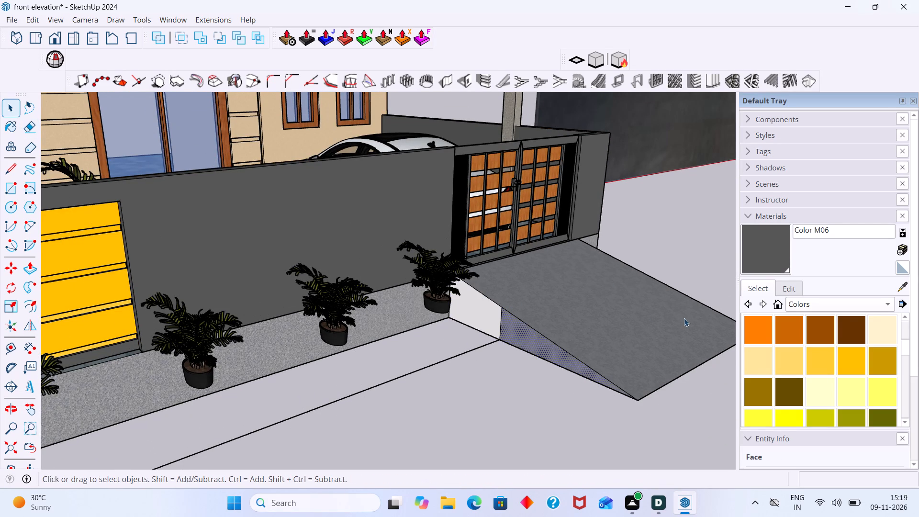
left_click(902, 286)
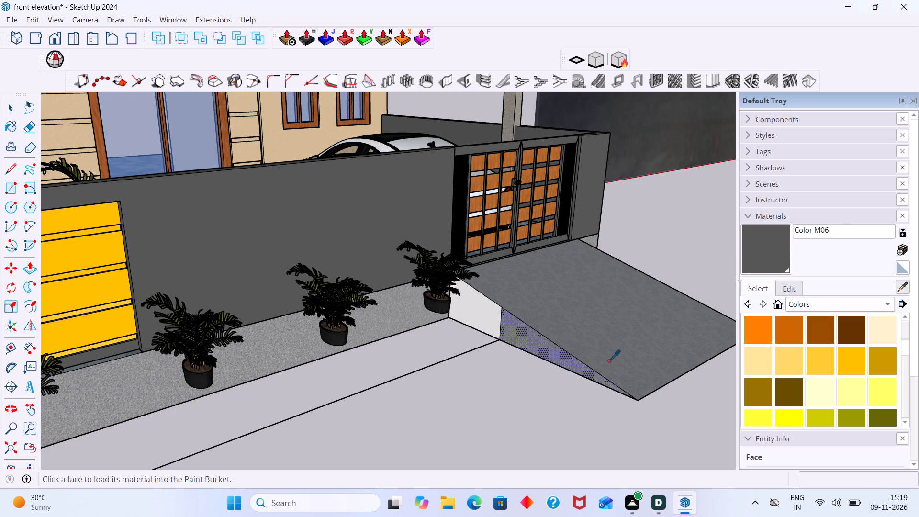
left_click(608, 360)
left_click(469, 311)
key("space")
Delete the vertical edge dividing the ramp's side face.
scroll(507, 321, "up", 1)
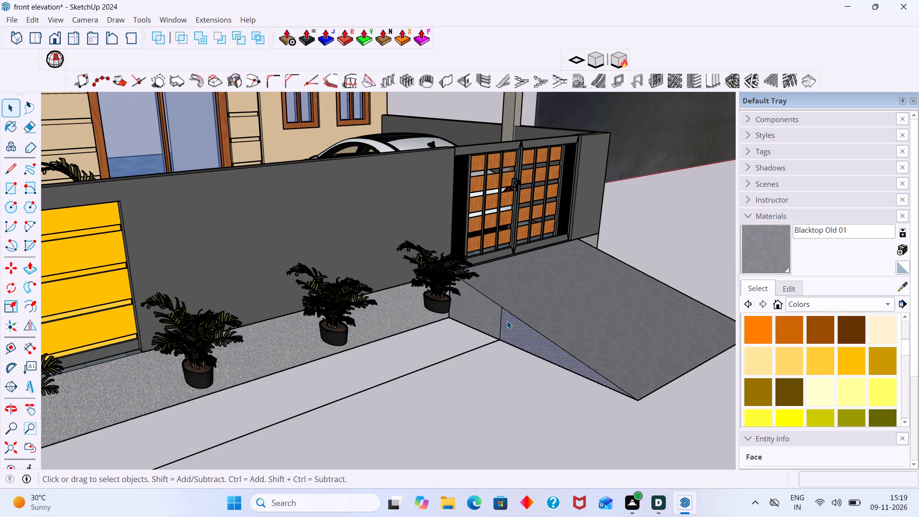
scroll(507, 321, "up", 2)
left_click(500, 319)
key("Delete")
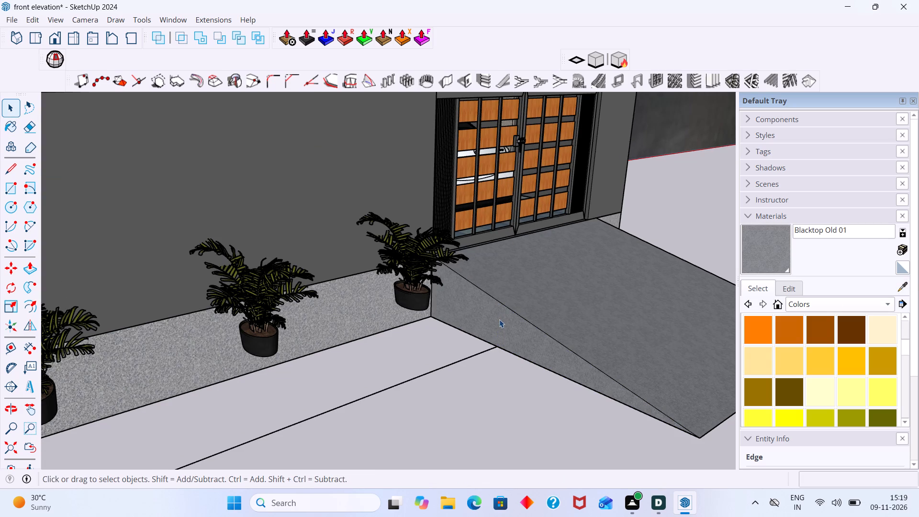
Delete the two potted plants nearest the ramp along the front plinth.
scroll(482, 348, "down", 3)
middle_click_drag(481, 350, 445, 359)
scroll(445, 361, "up", 1)
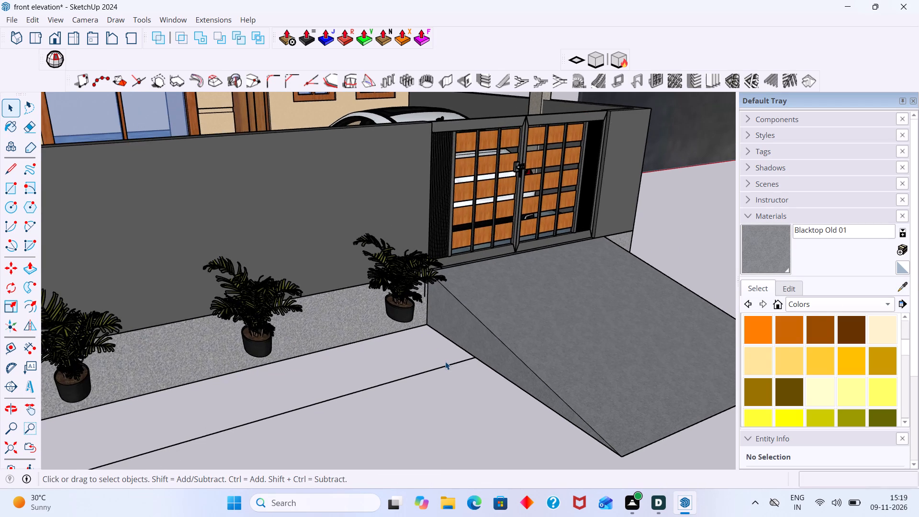
scroll(445, 361, "down", 4)
left_click(421, 316)
key("Delete")
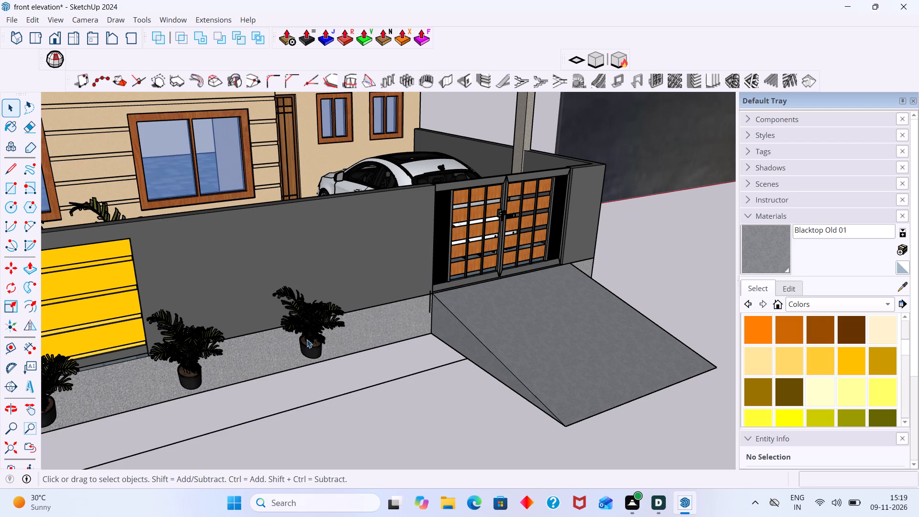
left_click(315, 337)
key("Delete")
Delete the stray vertical edge at the end of the plinth beside the gate.
scroll(441, 286, "up", 9)
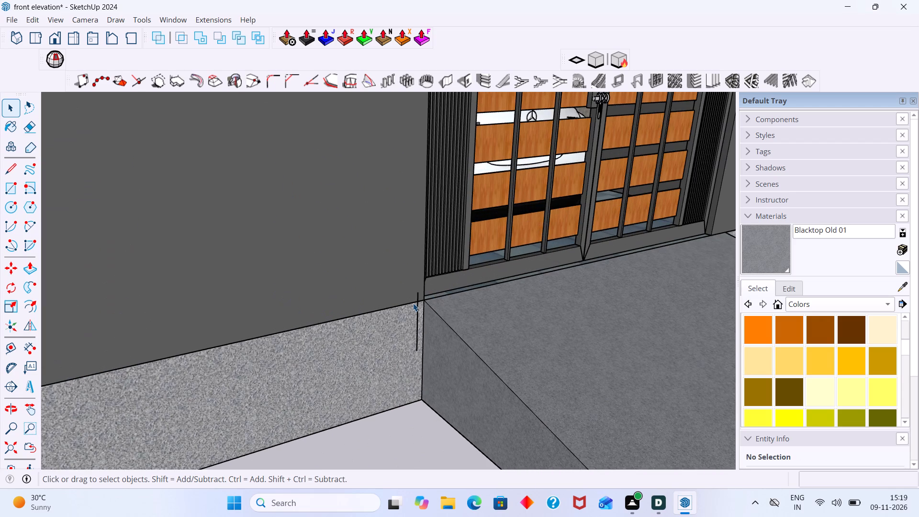
left_click(419, 304)
key("Delete")
Delete two more potted plants along the plinth, keeping only the one nearest the yellow panel's outer corner.
scroll(413, 314, "down", 2)
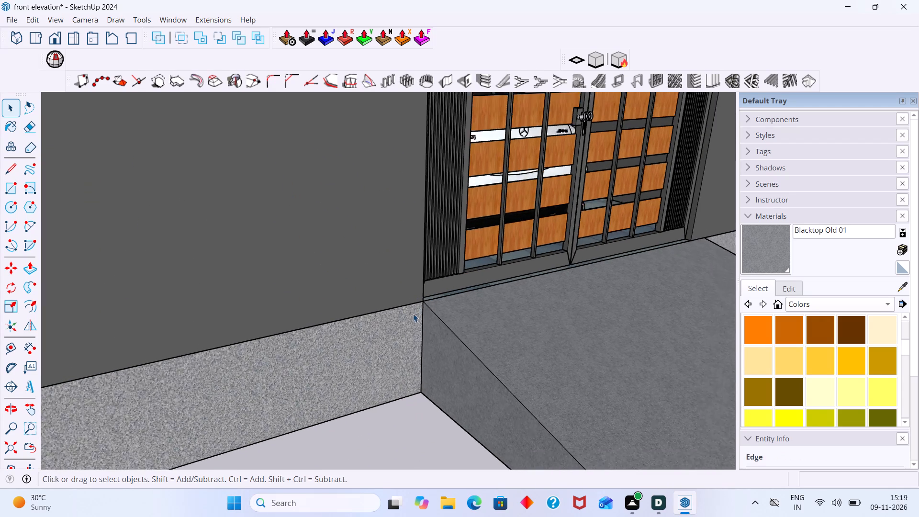
scroll(413, 314, "down", 11)
scroll(274, 363, "up", 4)
left_click(188, 360)
key("Delete")
scroll(189, 360, "down", 6)
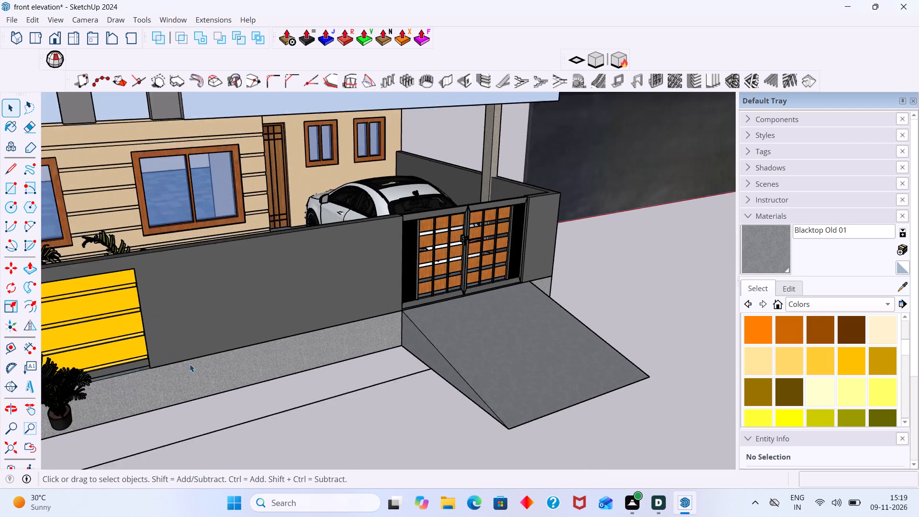
scroll(190, 364, "down", 12)
scroll(156, 384, "up", 6)
left_click(164, 379)
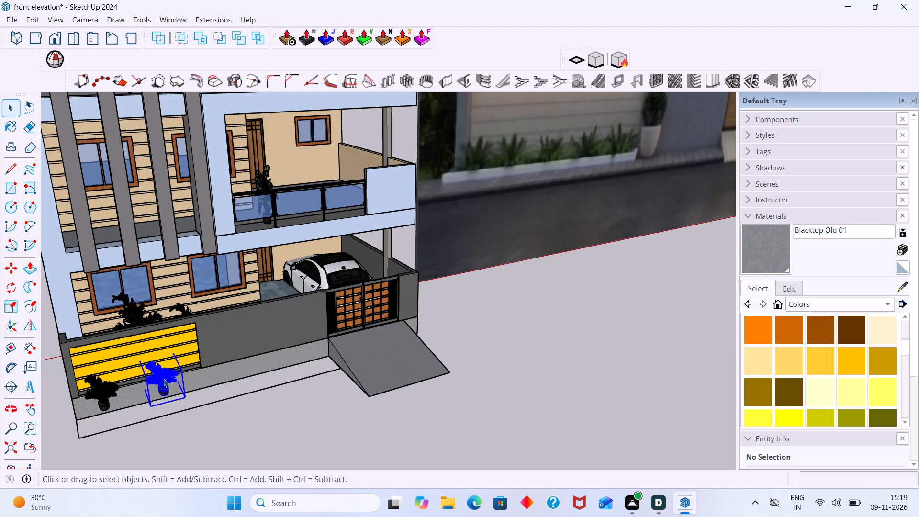
key("Delete")
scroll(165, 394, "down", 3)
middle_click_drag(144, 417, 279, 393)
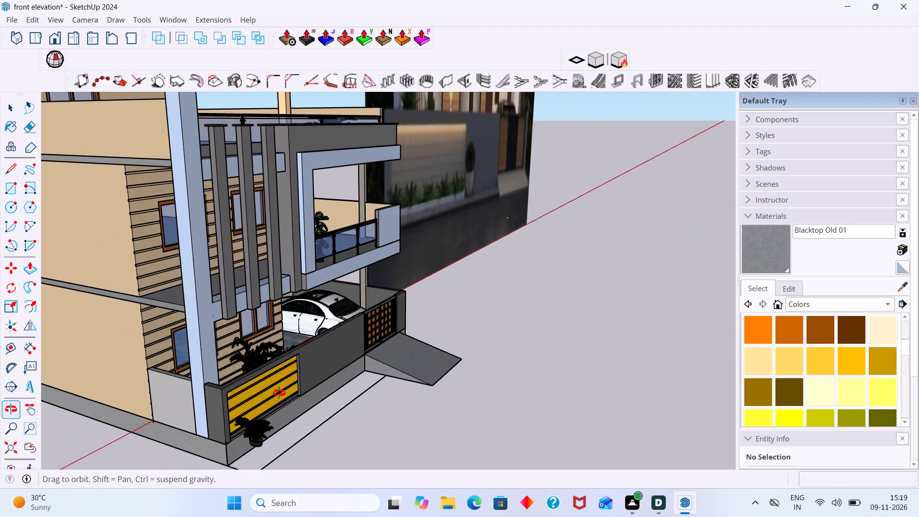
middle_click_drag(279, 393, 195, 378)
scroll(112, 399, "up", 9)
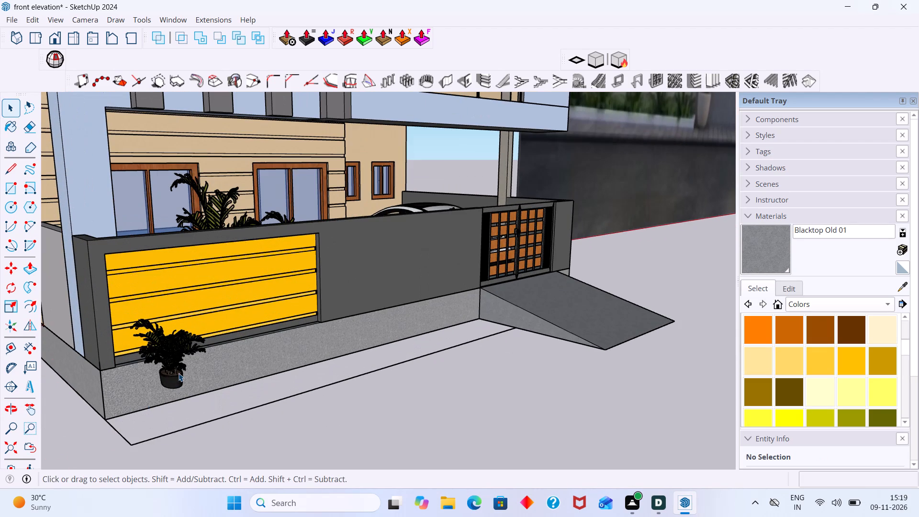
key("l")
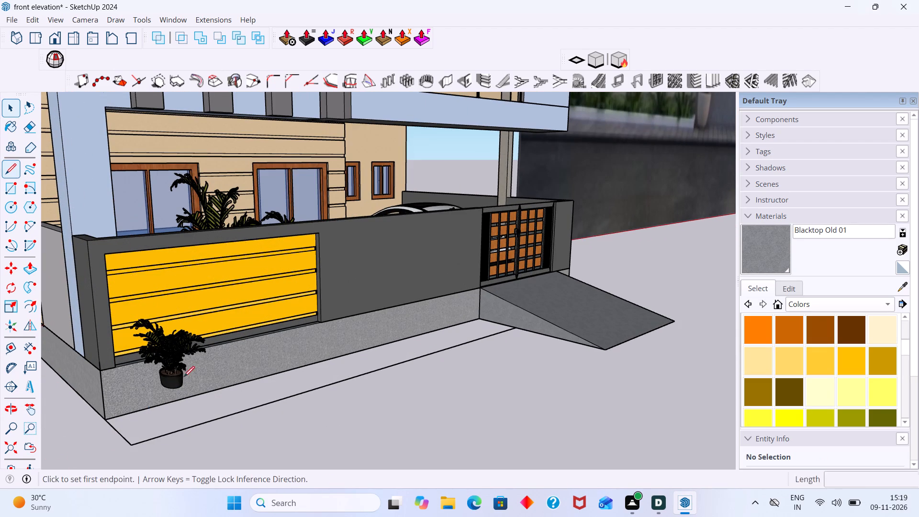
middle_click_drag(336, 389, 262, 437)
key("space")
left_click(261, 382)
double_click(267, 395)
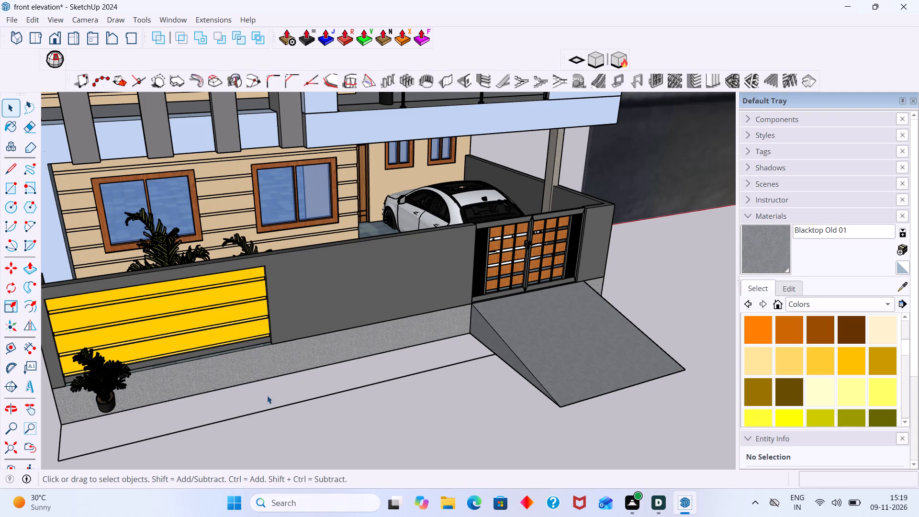
Draw a dividing line about 2' 7 3/4" long across the ground strip near the yellow panel's inner end.
left_click(287, 403)
middle_click_drag(298, 397, 314, 427)
key("l")
scroll(333, 386, "up", 3)
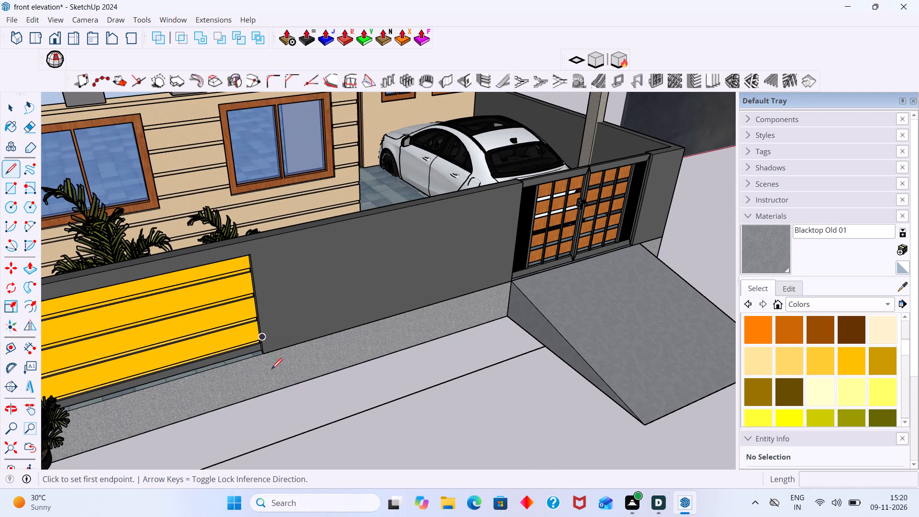
left_click(278, 389)
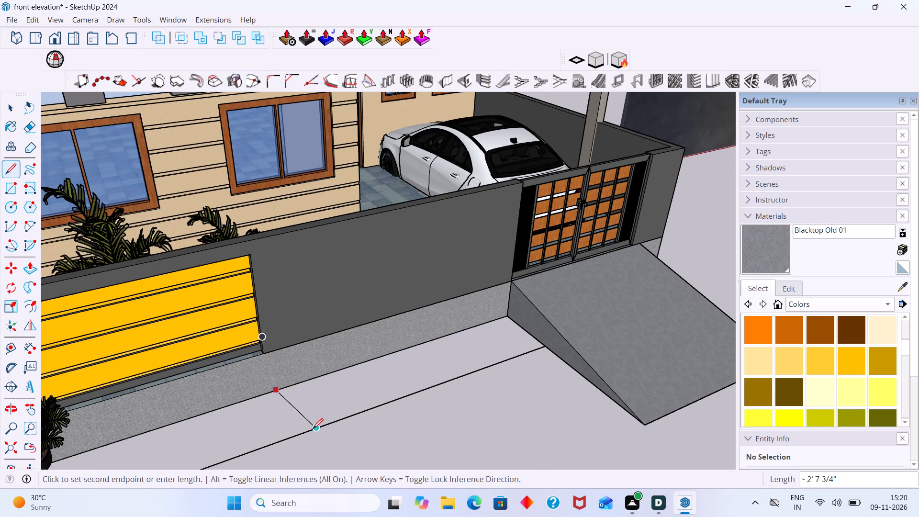
left_click(320, 429)
key("space")
left_click(291, 428)
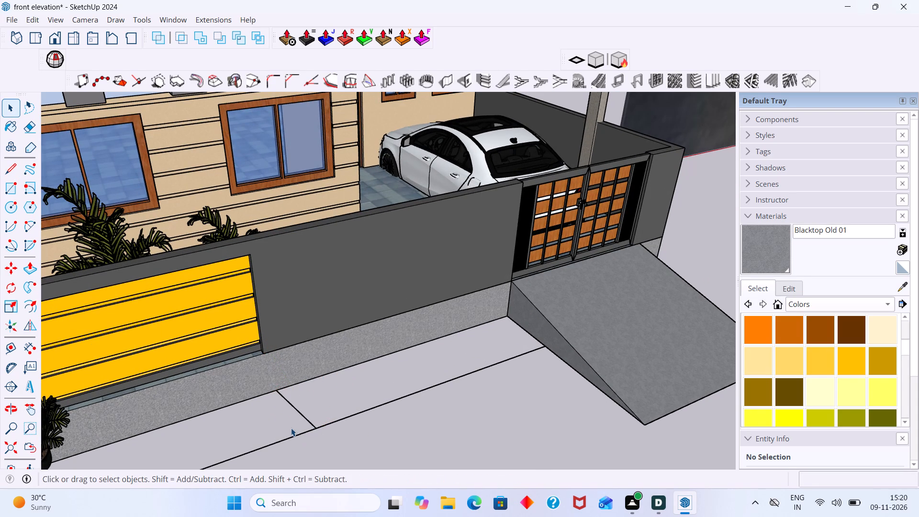
Erase the ground strip's outer edge between the new dividing line and the ramp.
scroll(316, 416, "down", 8)
middle_click_drag(388, 391, 362, 397)
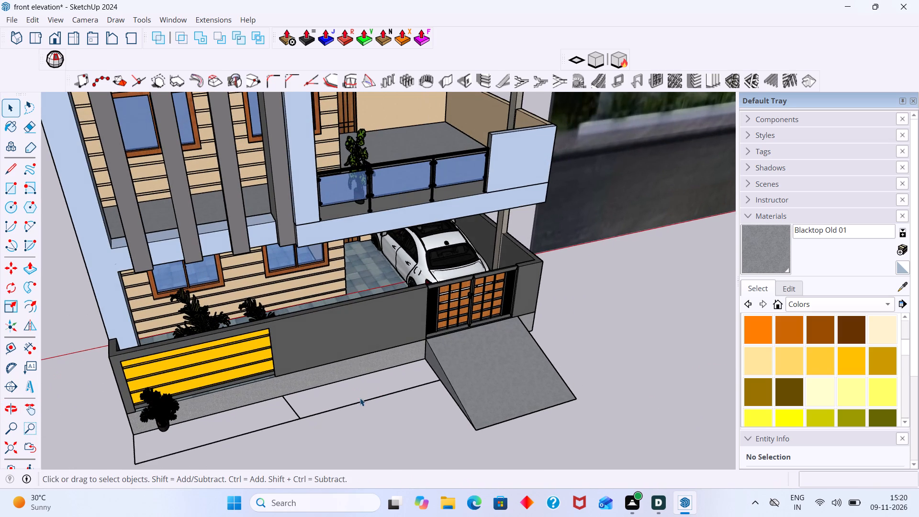
key("e")
left_click_drag(363, 409, 351, 395)
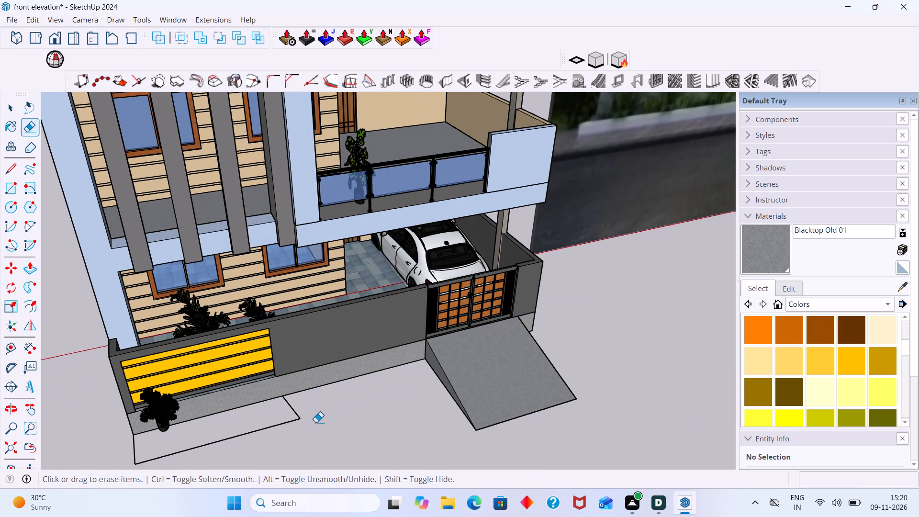
Draw a ground rectangle about 10' 3" by 2' 6 15/16" from the plinth's outer corner along the yellow panel.
middle_click_drag(322, 431, 466, 329, "shift")
middle_click_drag(424, 327, 518, 334)
key("space")
key("r")
scroll(340, 364, "up", 6)
left_click(327, 359)
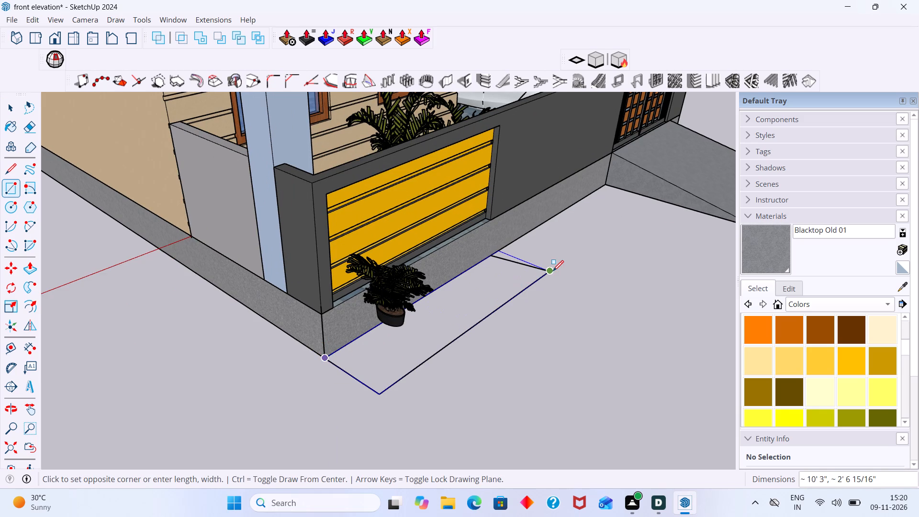
left_click(549, 272)
key("space")
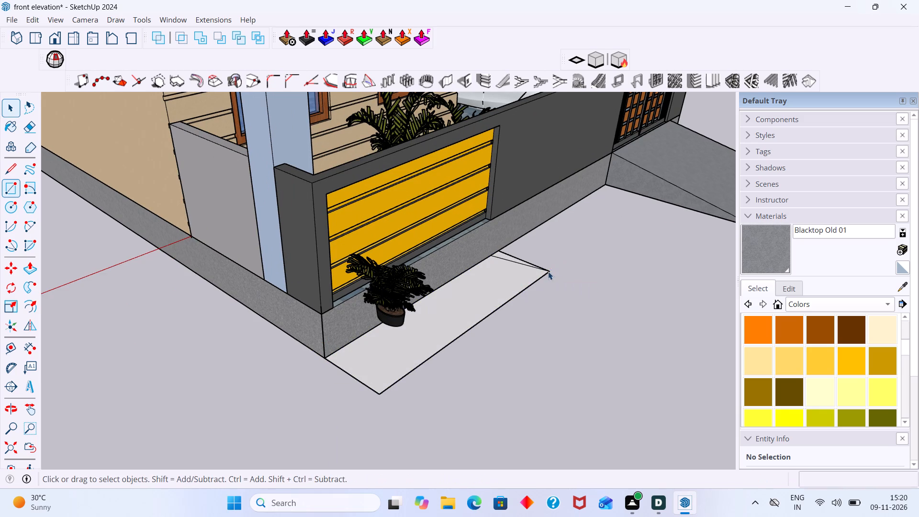
Delete the leftover slanted edge at the rectangle's end nearest the ramp.
left_click(522, 262)
key("Delete")
Make the ground rectangle's face and its bounding edges into a group.
scroll(516, 266, "down", 2)
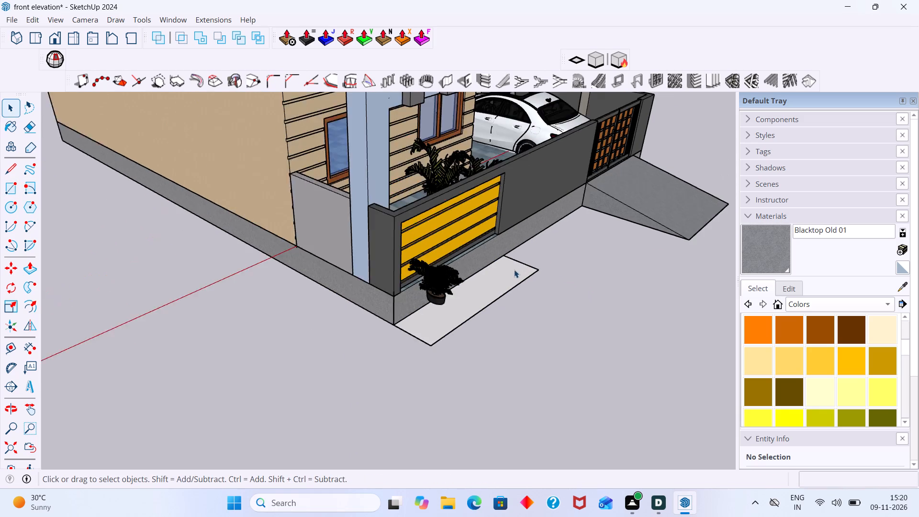
scroll(514, 270, "down", 4)
middle_click_drag(496, 290, 430, 292)
scroll(460, 296, "up", 7)
middle_click_drag(468, 297, 458, 292)
scroll(446, 308, "up", 1)
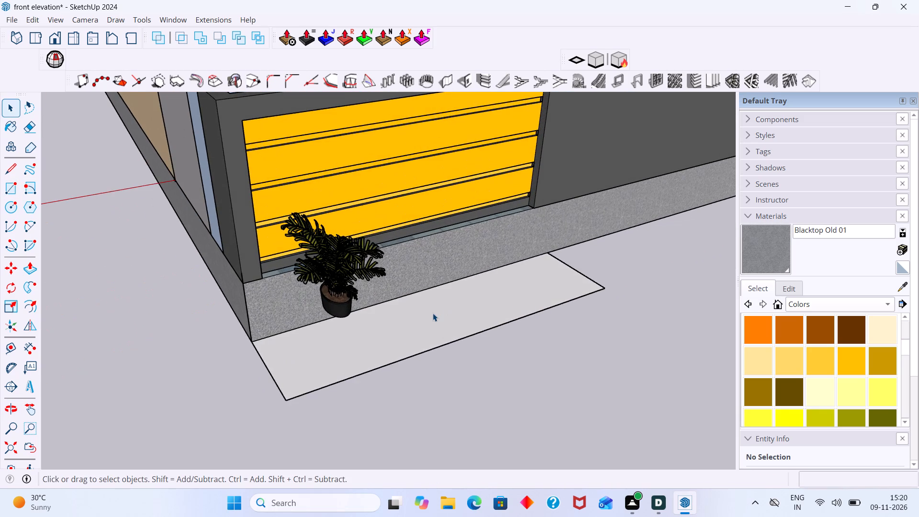
double_click(430, 314)
right_click(436, 321)
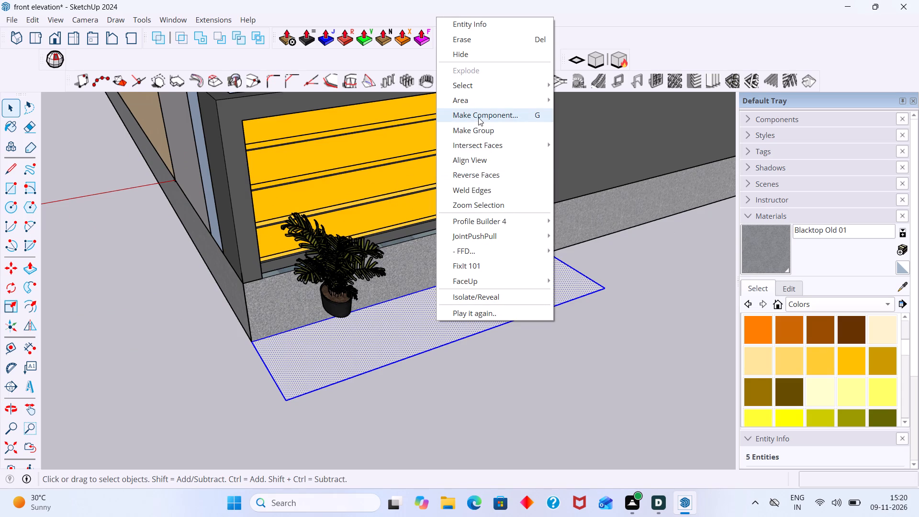
left_click(475, 133)
Inside the group, extrude the rectangle up 1' 9 7/8" to the top of the plinth.
double_click(447, 300)
left_click(450, 312)
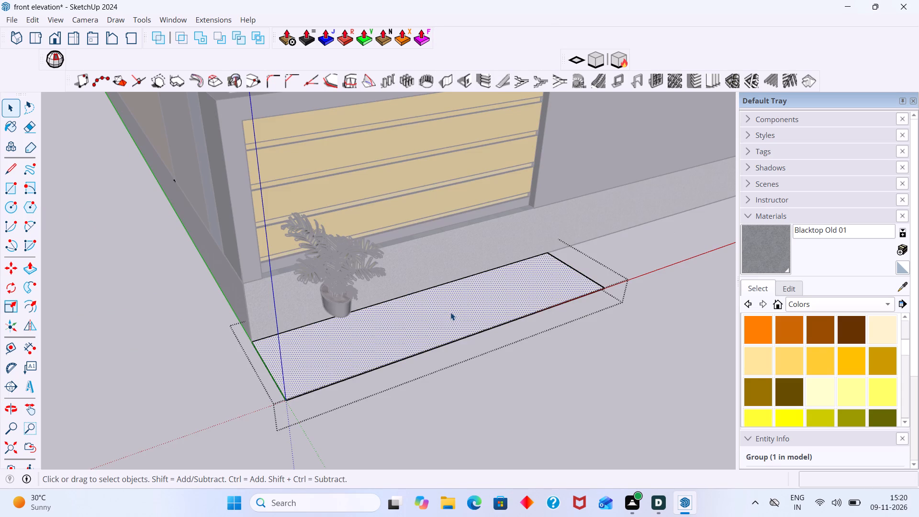
key("p")
left_click(451, 311)
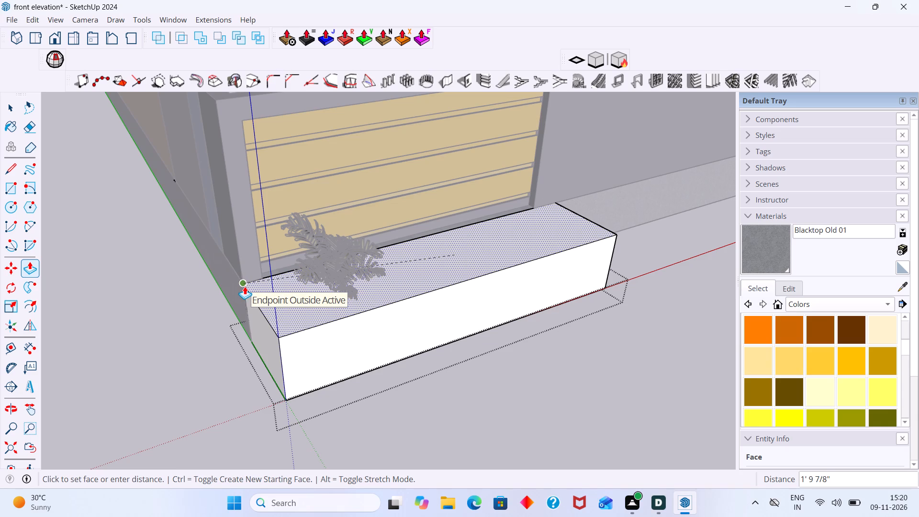
left_click(245, 286)
key("space")
left_click(220, 395)
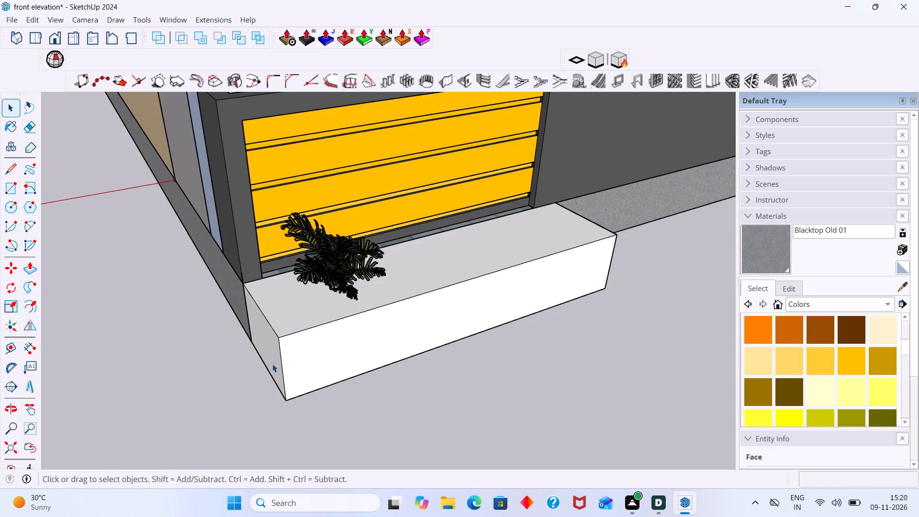
Examine the raised block from several sides where it meets the compound wall, plinth and potted plant.
scroll(299, 323, "up", 1)
middle_click_drag(298, 320, 260, 361)
scroll(267, 346, "up", 2)
middle_click_drag(286, 329, 361, 332)
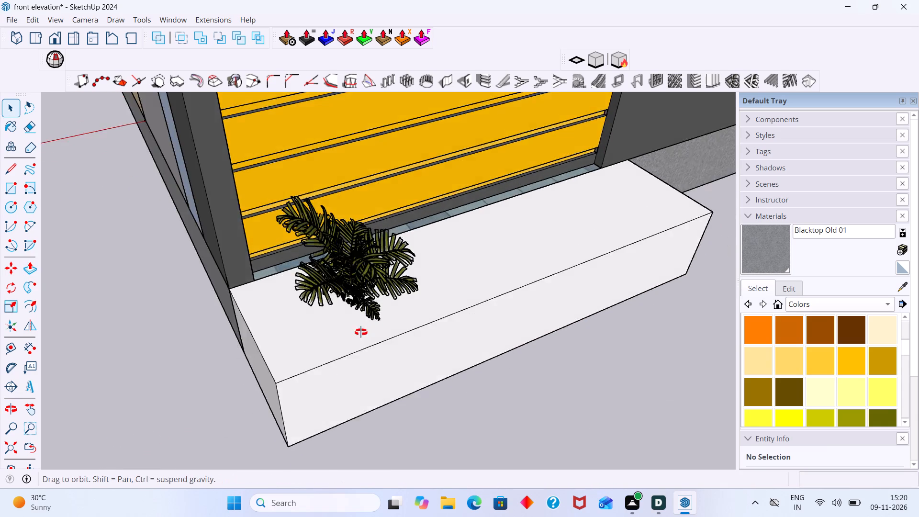
middle_click_drag(361, 332, 462, 313)
scroll(462, 307, "down", 5)
middle_click_drag(470, 305, 428, 291)
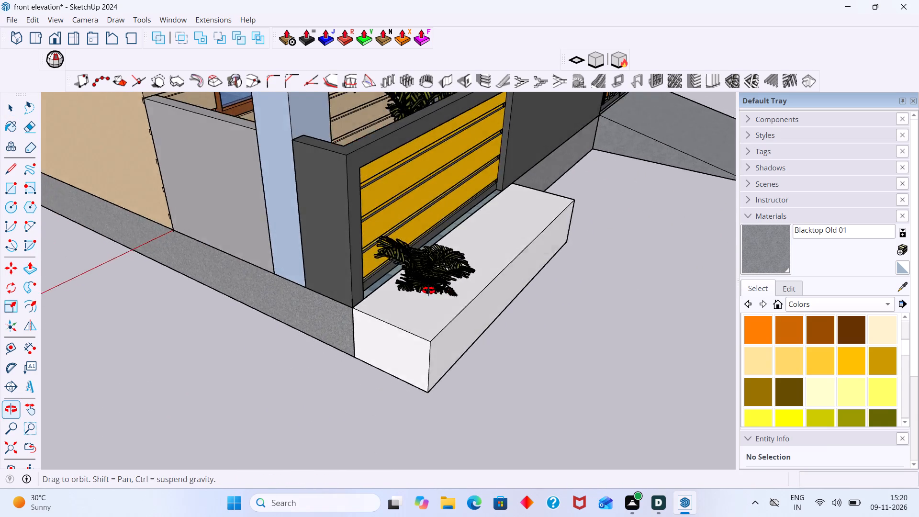
middle_click_drag(428, 291, 303, 311)
scroll(300, 268, "up", 8)
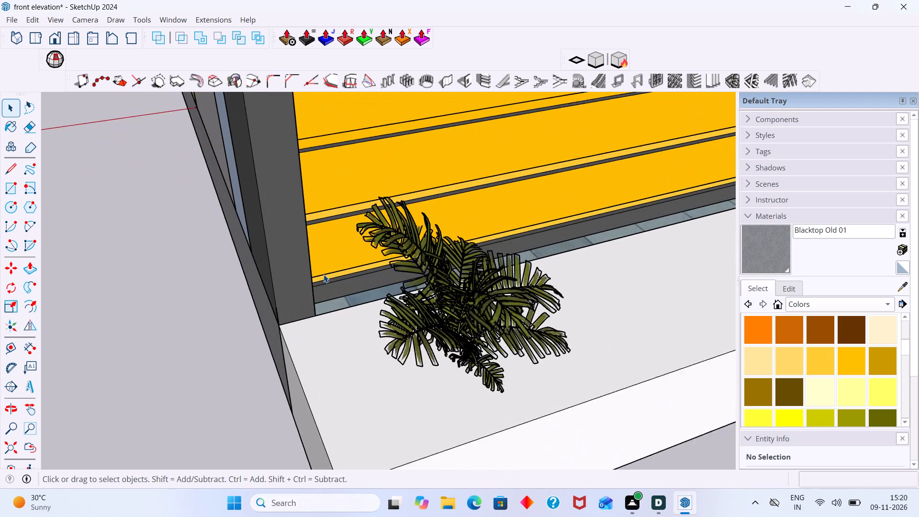
scroll(324, 274, "up", 1)
middle_click_drag(331, 290, 381, 252)
scroll(381, 253, "up", 3)
scroll(381, 257, "down", 10)
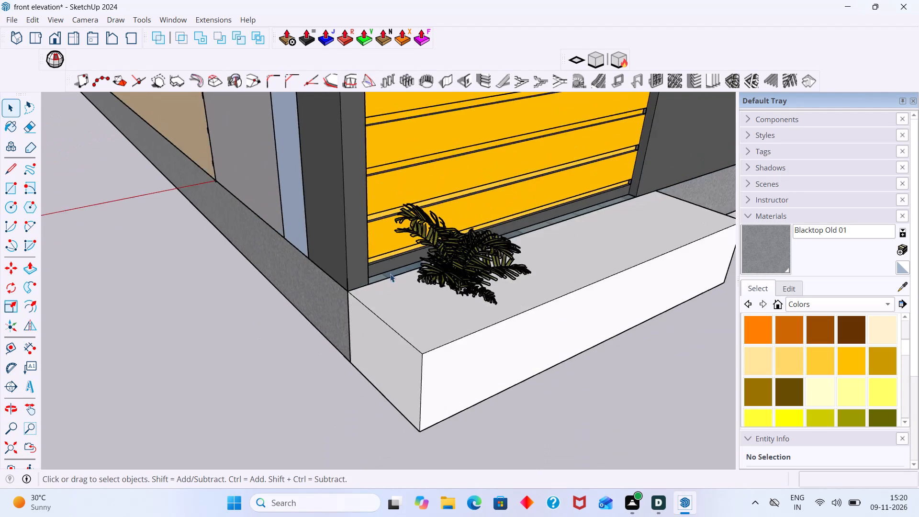
scroll(390, 274, "down", 10)
scroll(450, 268, "up", 3)
scroll(489, 258, "up", 6)
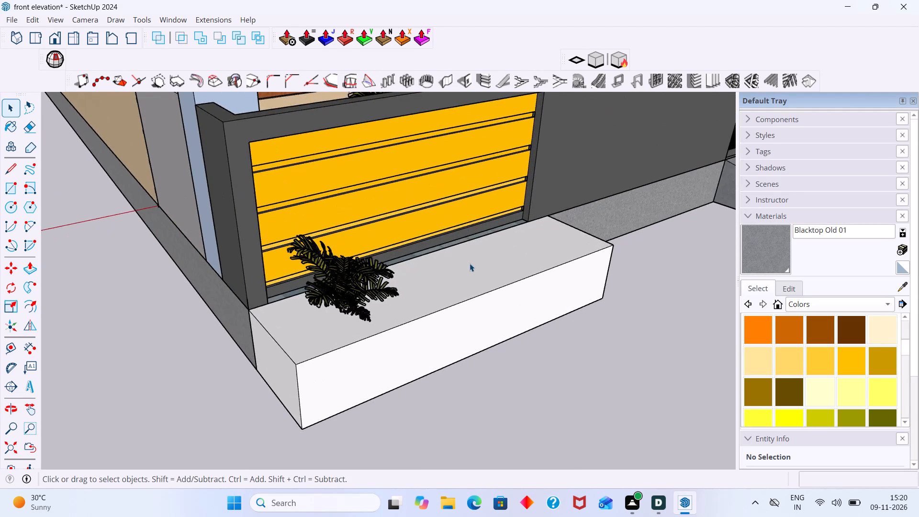
Offset the block's top face inward by about 3 3/8" to form the planter rim.
scroll(470, 263, "up", 1)
middle_click_drag(464, 269, 420, 296)
left_click(412, 312)
double_click(412, 313)
left_click(413, 313)
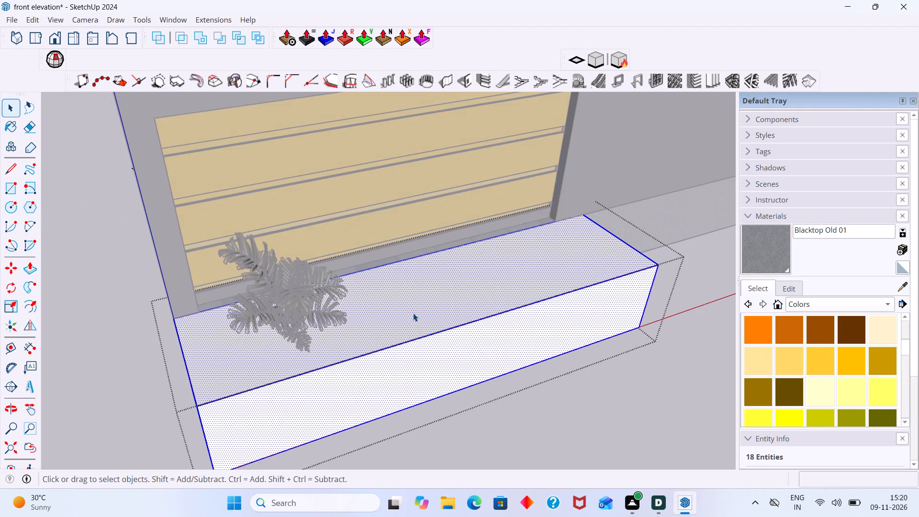
left_click(413, 313)
scroll(414, 313, "up", 2)
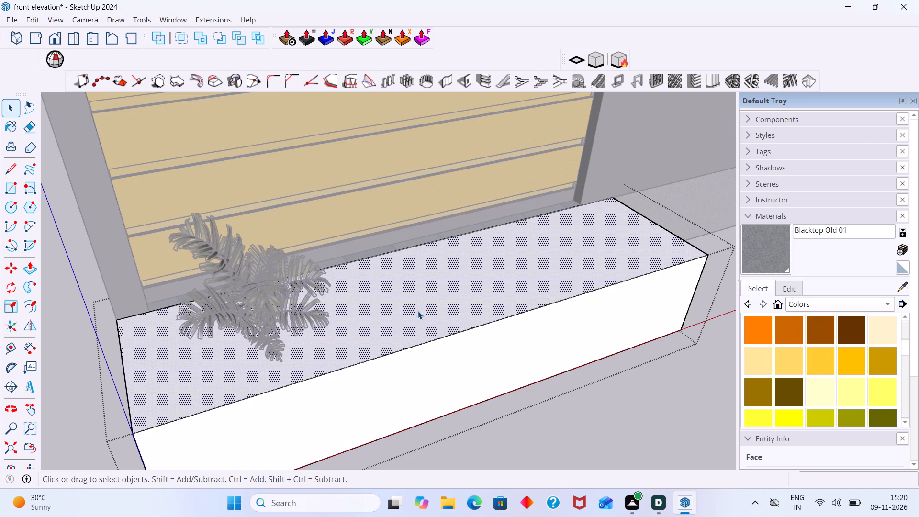
key("f")
left_click(393, 258)
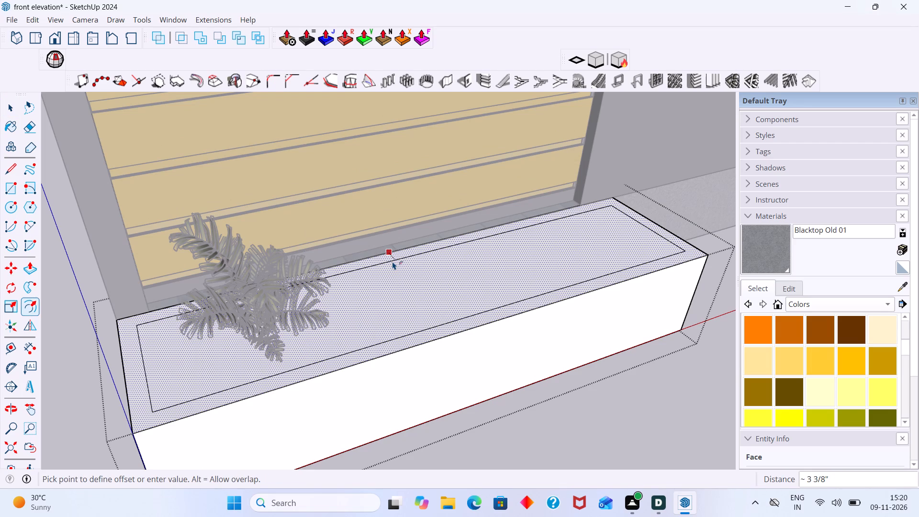
left_click(392, 261)
key("space")
Push the inner top face down 1' 7 3/8" to hollow out the planter box.
left_click(399, 297)
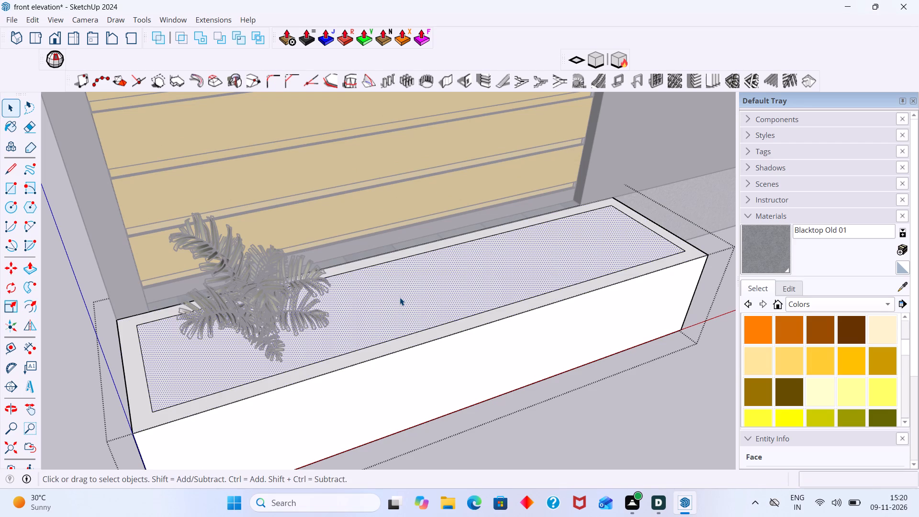
key("p")
left_click(400, 297)
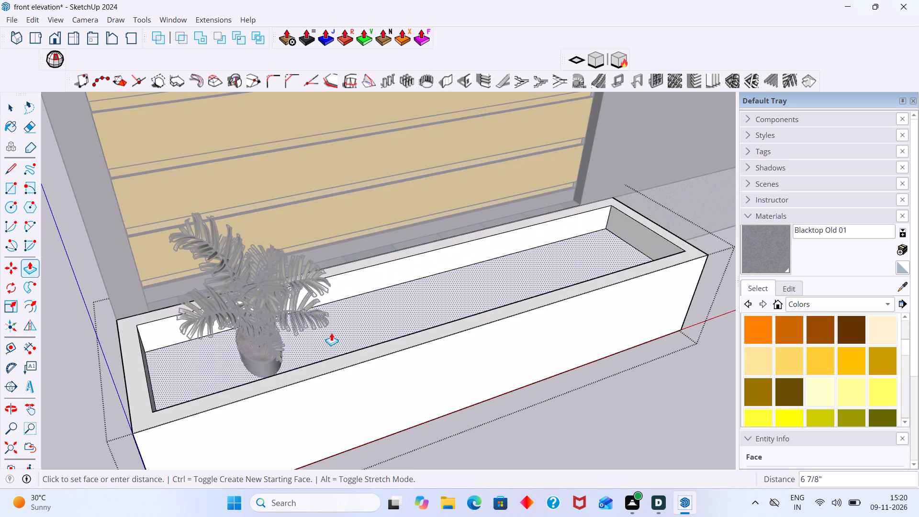
middle_click_drag(329, 333, 513, 324)
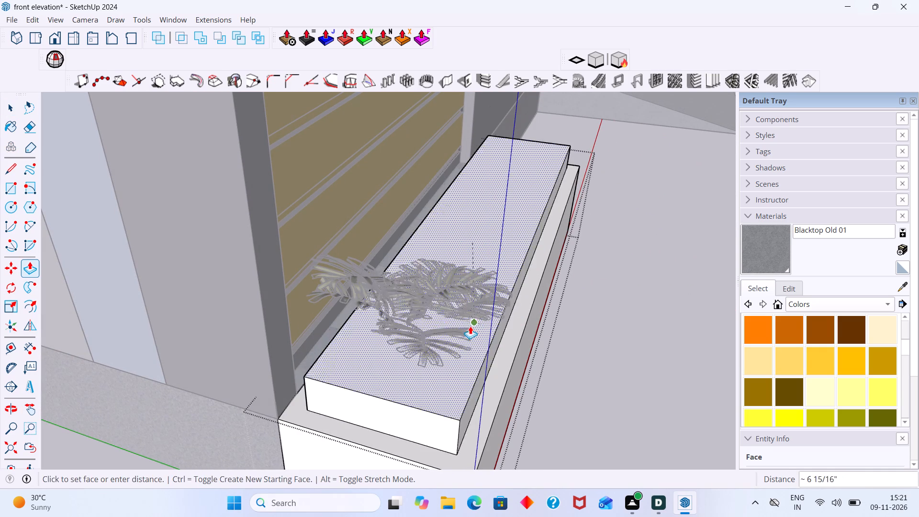
left_click(468, 343)
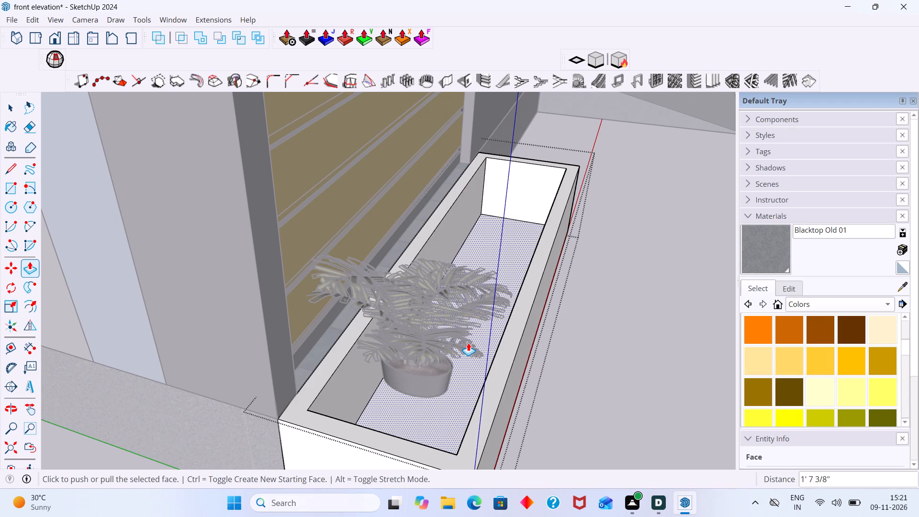
key("space")
left_click(561, 371)
Raise the planter's inner floor about 1' 1/8" to the base of the plant pot.
middle_click_drag(542, 374, 462, 379)
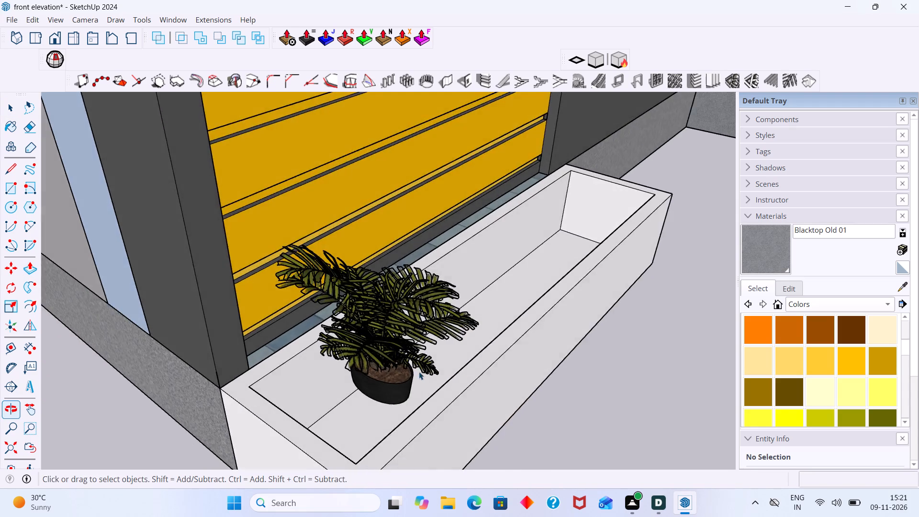
scroll(415, 371, "up", 6)
scroll(431, 365, "down", 6)
middle_click_drag(420, 365, 608, 336)
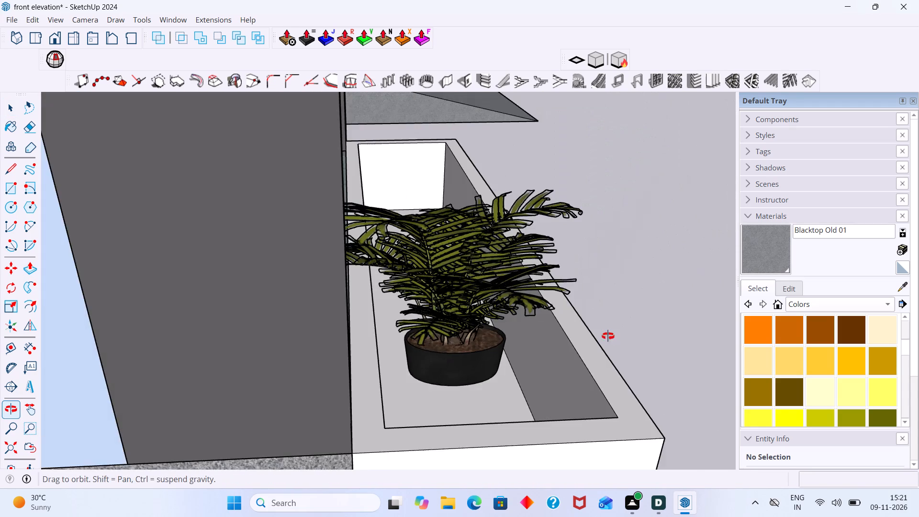
middle_click_drag(608, 336, 605, 336)
scroll(513, 370, "up", 3)
middle_click_drag(488, 386, 417, 388)
scroll(397, 362, "up", 2)
left_click(397, 362)
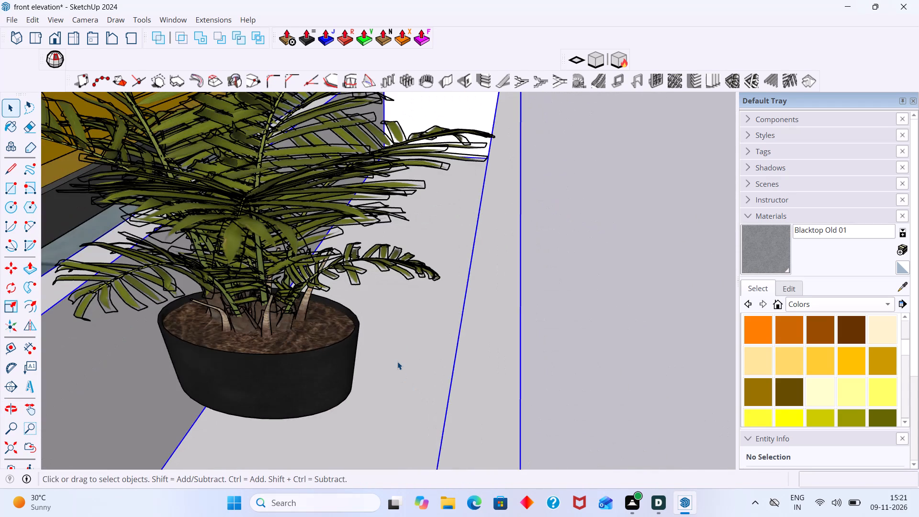
double_click(397, 361)
left_click(399, 365)
scroll(406, 366, "up", 2)
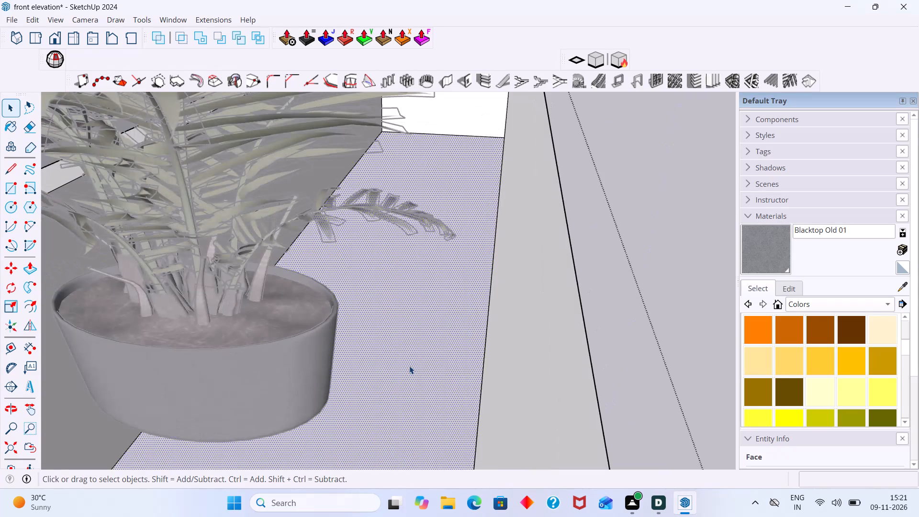
key("p")
left_click(411, 365)
scroll(398, 329, "down", 4)
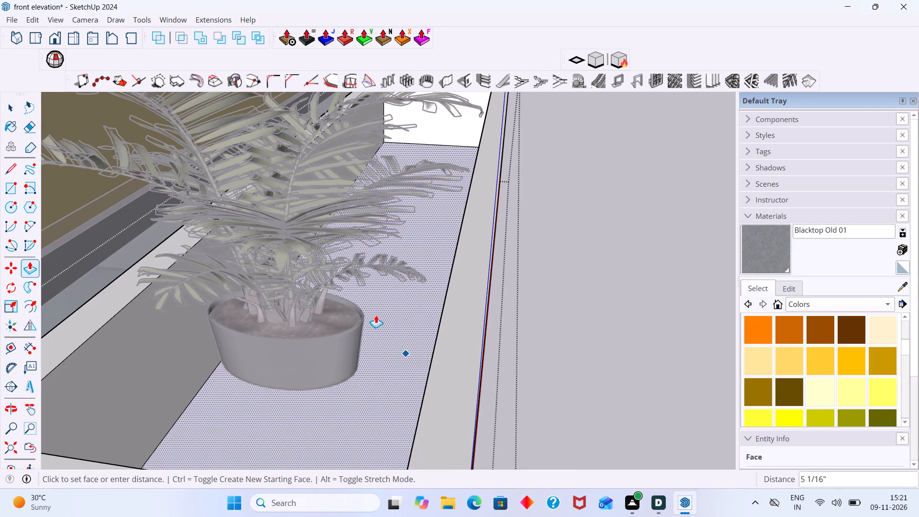
left_click(356, 370)
key("space")
left_click(576, 370)
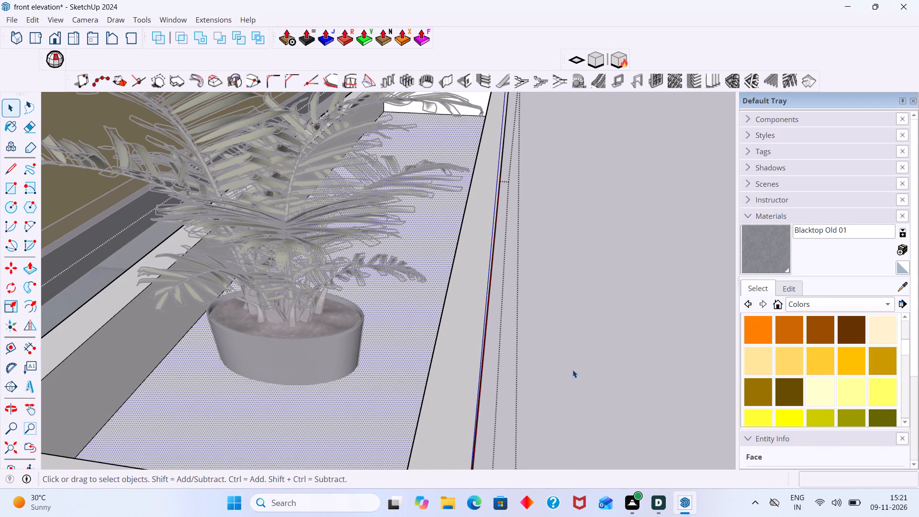
Push the planter box's inner floor down about 3 5/16".
scroll(542, 370, "down", 14)
middle_click_drag(529, 374, 295, 394)
scroll(596, 294, "up", 2)
scroll(638, 293, "up", 2)
scroll(420, 326, "up", 2)
scroll(414, 333, "down", 13)
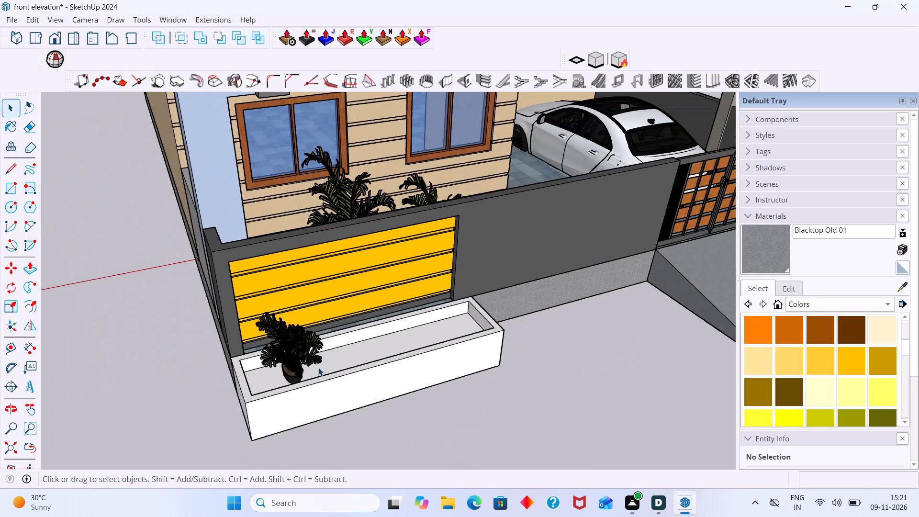
middle_click_drag(316, 371, 361, 353)
scroll(337, 362, "up", 9)
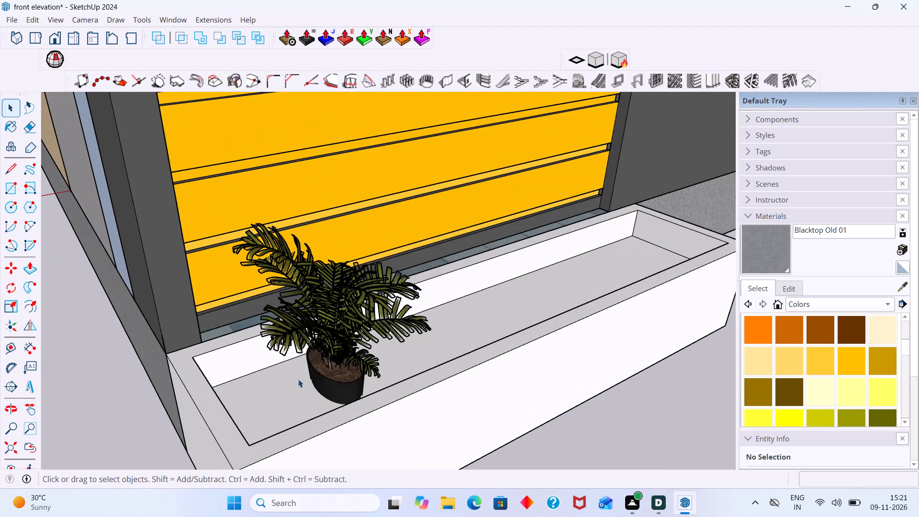
left_click(291, 386)
double_click(291, 386)
left_click(292, 396)
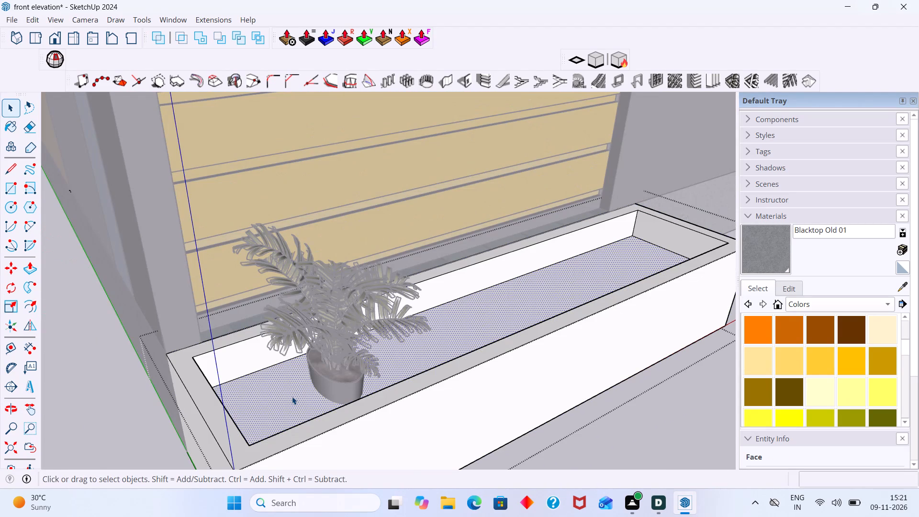
key("p")
left_click(292, 396)
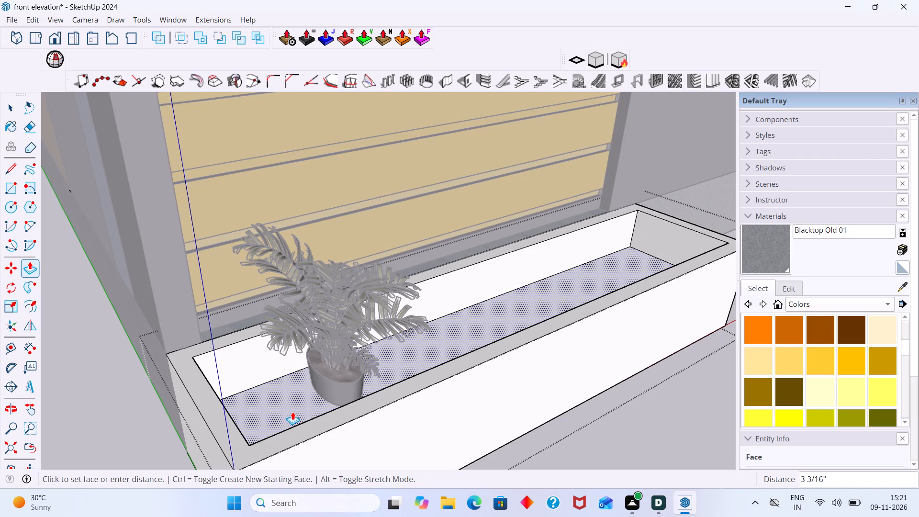
left_click(293, 412)
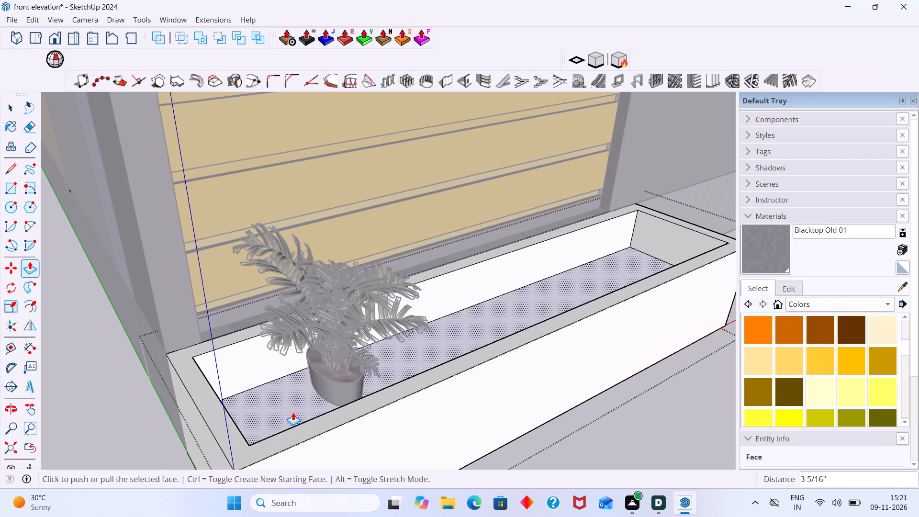
key("space")
left_click(588, 446)
Move the potted plant straight down about 2 7/16" to rest on the planter's inner floor.
scroll(393, 364, "up", 3)
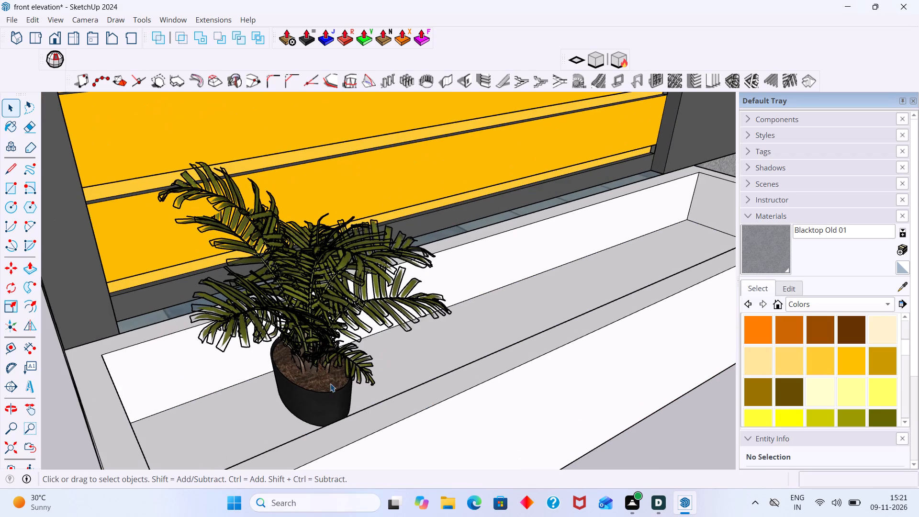
middle_click_drag(330, 384, 518, 379)
middle_click_drag(493, 385, 484, 360)
scroll(488, 409, "up", 7)
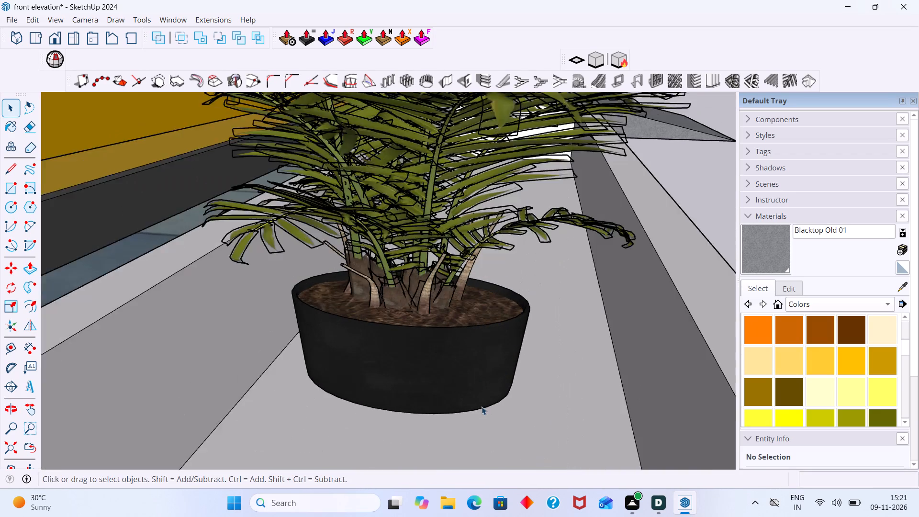
scroll(482, 406, "up", 9)
middle_click_drag(487, 416, 480, 301)
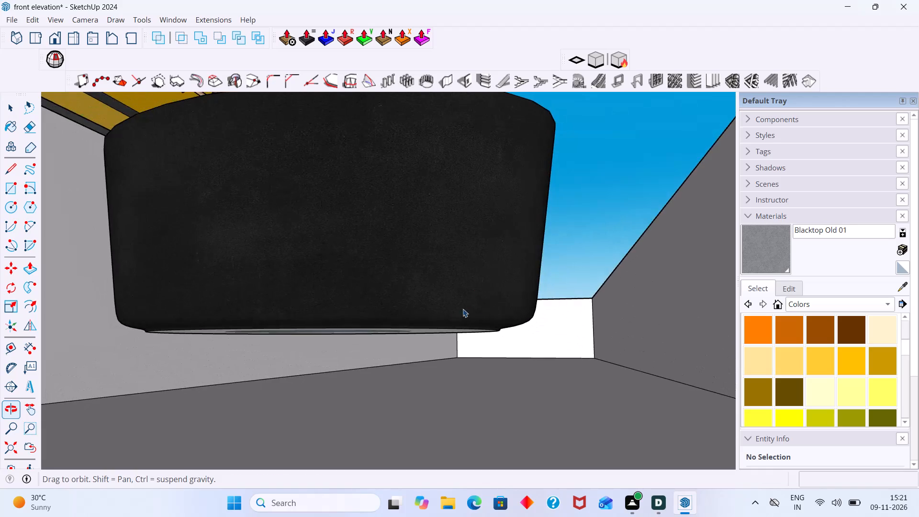
middle_click_drag(455, 314, 456, 282)
scroll(441, 303, "up", 3)
left_click(441, 307)
key("m")
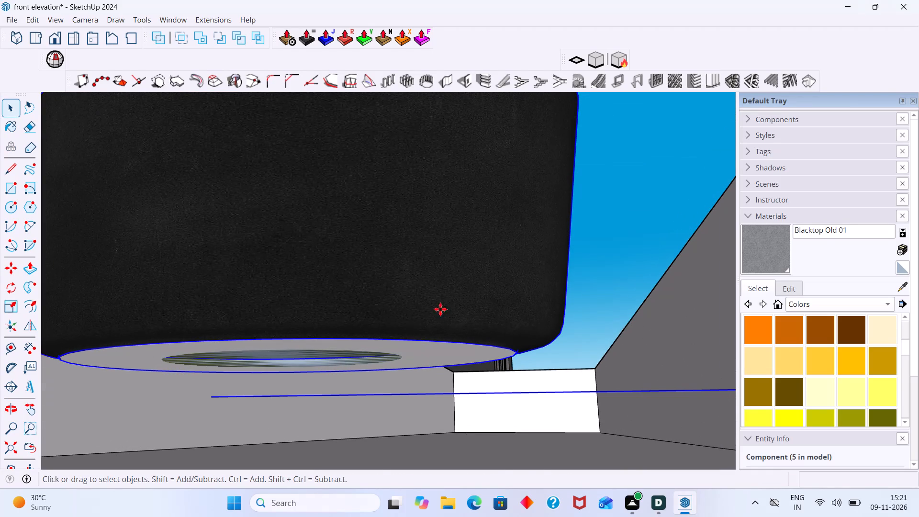
left_click(287, 359)
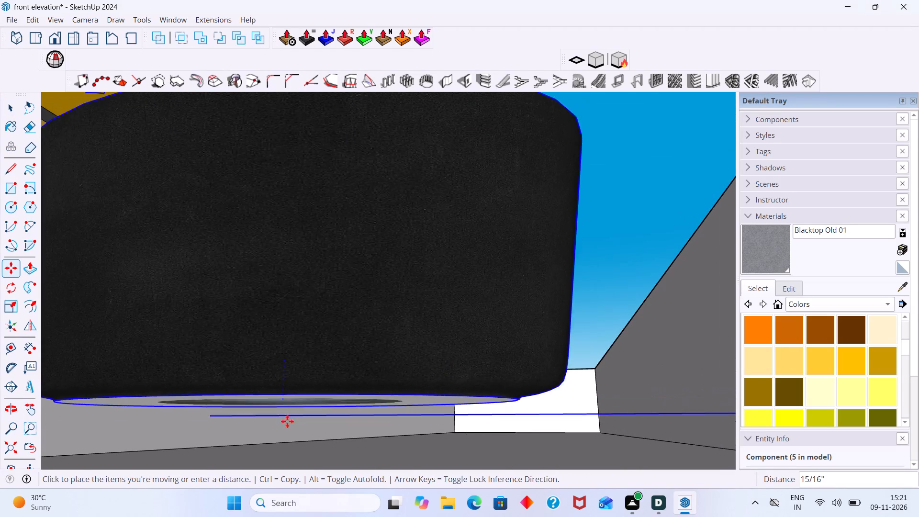
scroll(287, 427, "down", 7)
middle_click_drag(286, 433, 341, 278)
scroll(347, 326, "down", 5)
middle_click_drag(347, 337, 319, 464)
scroll(319, 393, "down", 17)
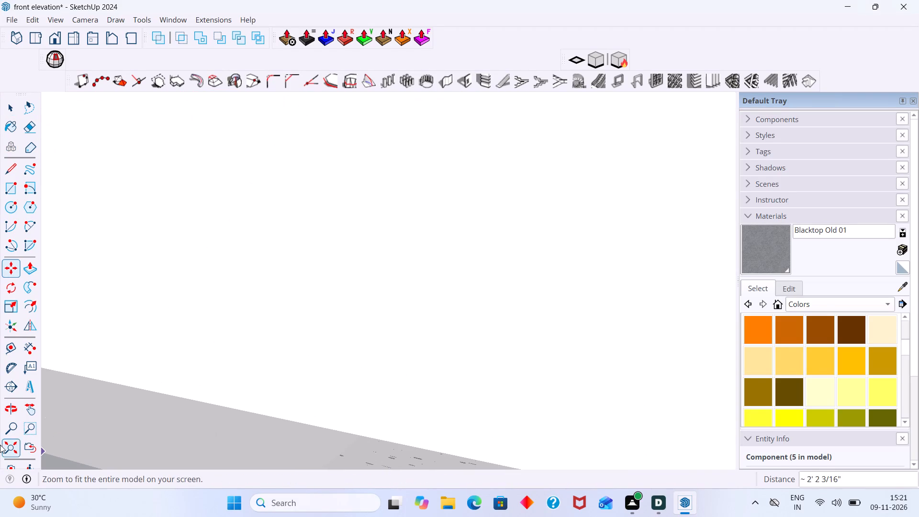
left_click(9, 449)
scroll(266, 387, "down", 2)
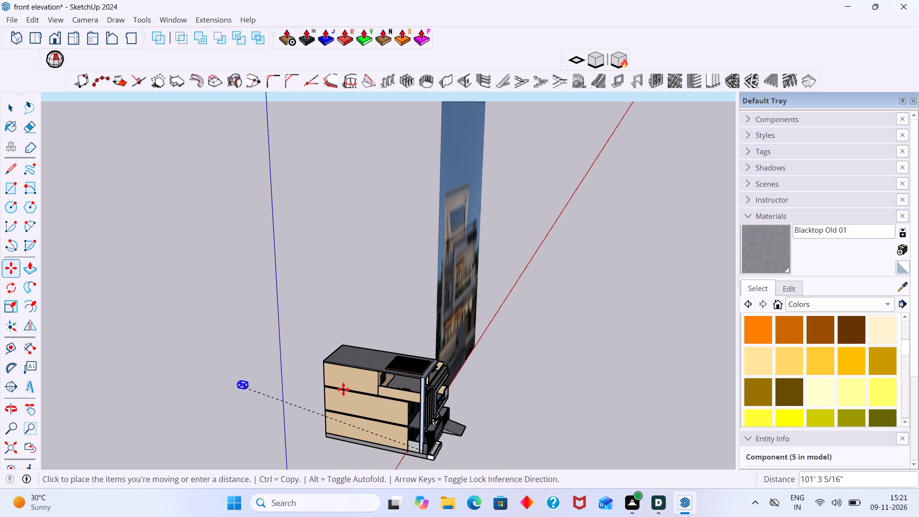
scroll(408, 435, "up", 12)
middle_click_drag(419, 441, 411, 368, "shift")
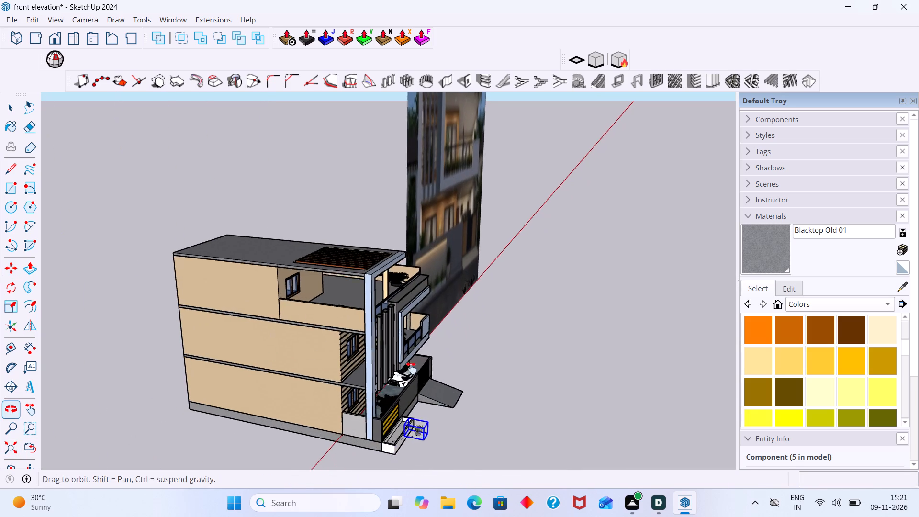
middle_click_drag(411, 368, 410, 336, "shift")
scroll(370, 352, "up", 20)
scroll(370, 352, "up", 5)
middle_click_drag(403, 337, 372, 379)
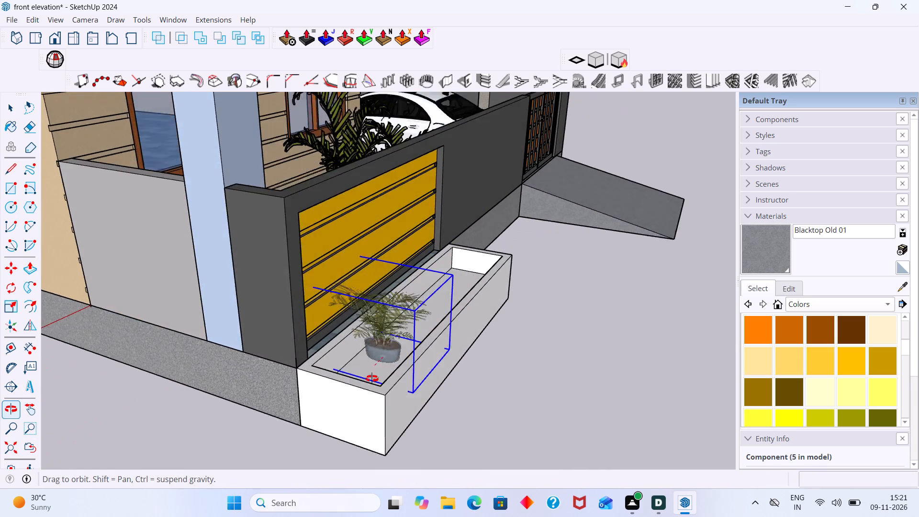
middle_click_drag(372, 379, 370, 381)
scroll(377, 381, "up", 20)
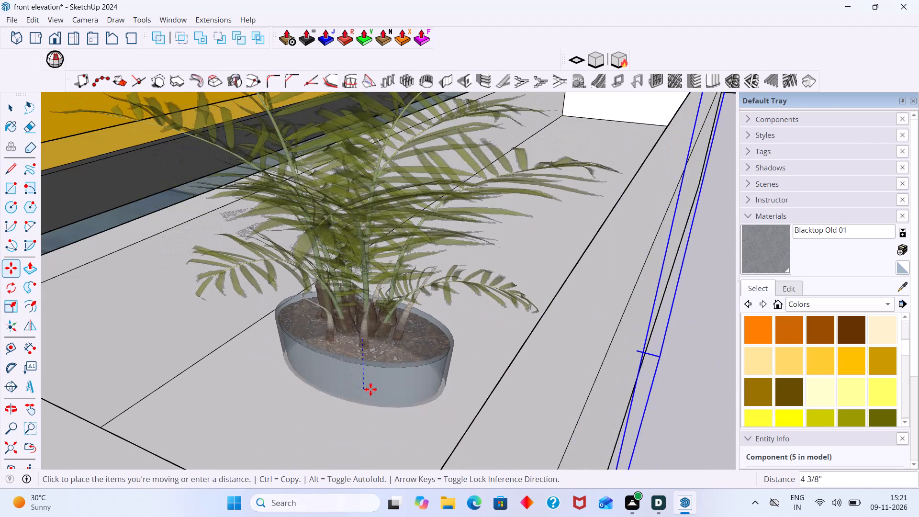
key("Up")
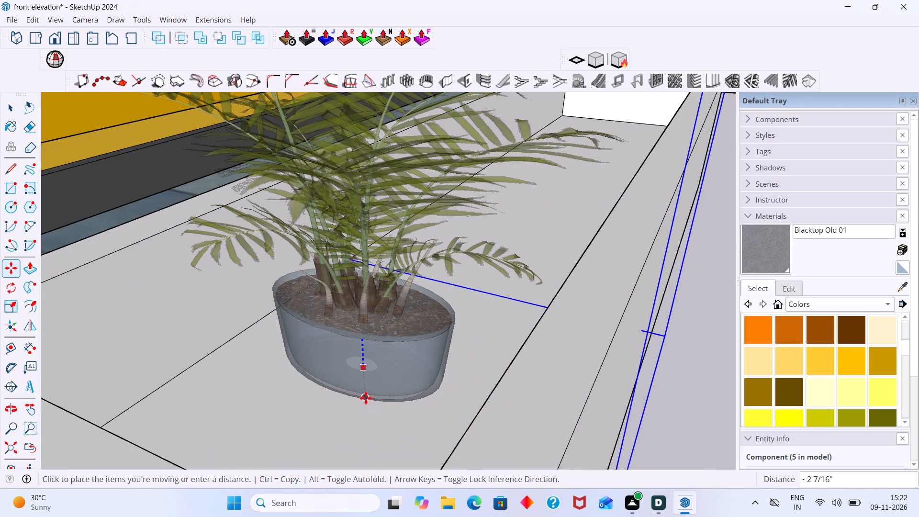
left_click(365, 400)
key("space")
left_click(670, 405)
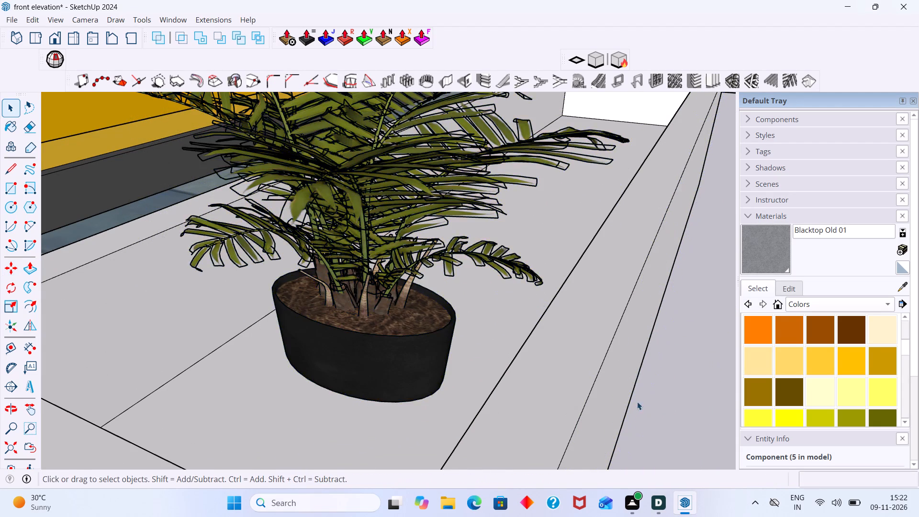
Copy the potted plant along the planter's length at about 3' 1 1/4" spacing, making three copies.
scroll(627, 399, "down", 12)
middle_click_drag(530, 389, 347, 395)
scroll(387, 378, "up", 3)
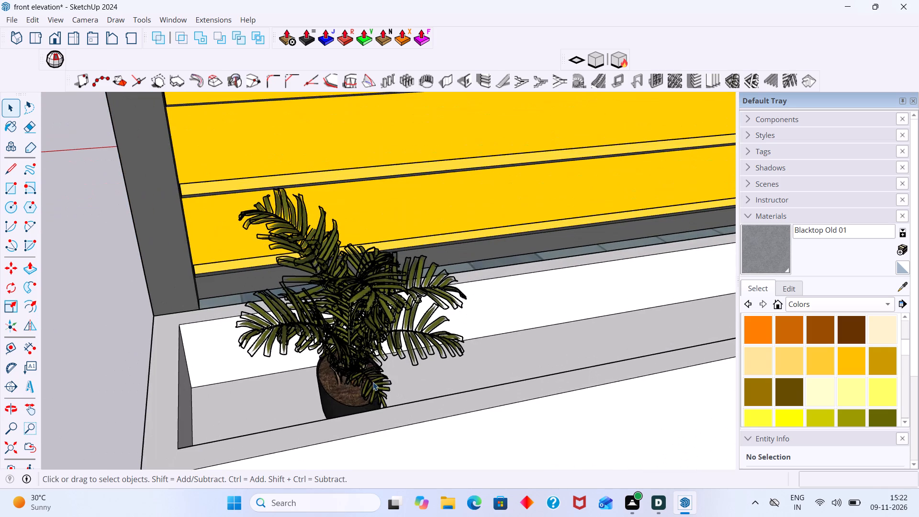
left_click(356, 393)
key("m")
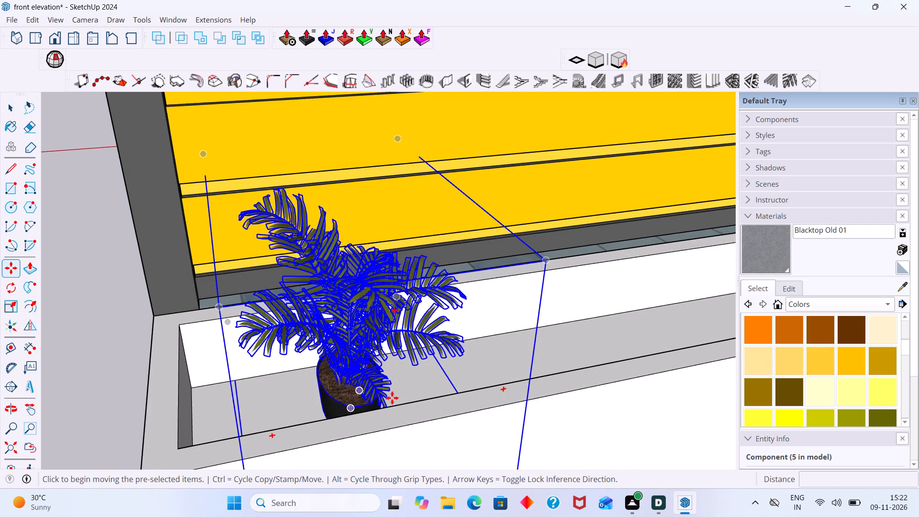
left_click(547, 257)
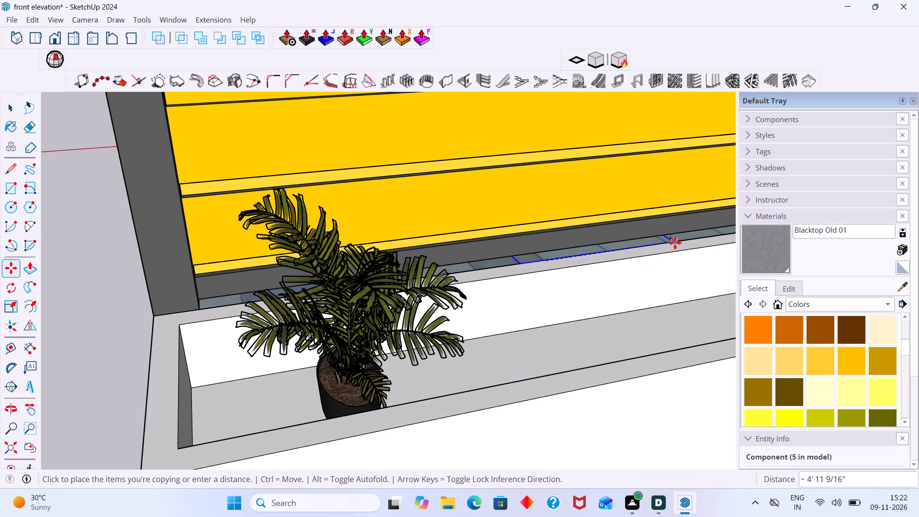
key("Right")
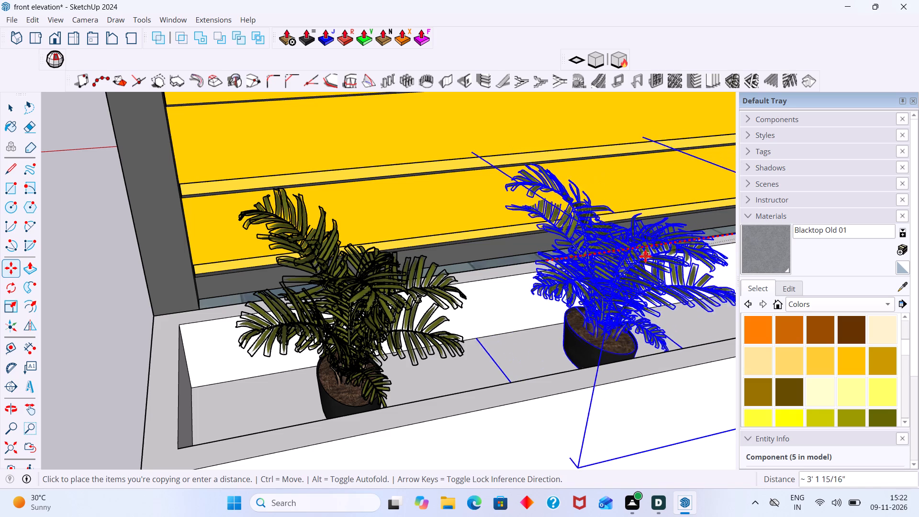
left_click(640, 265)
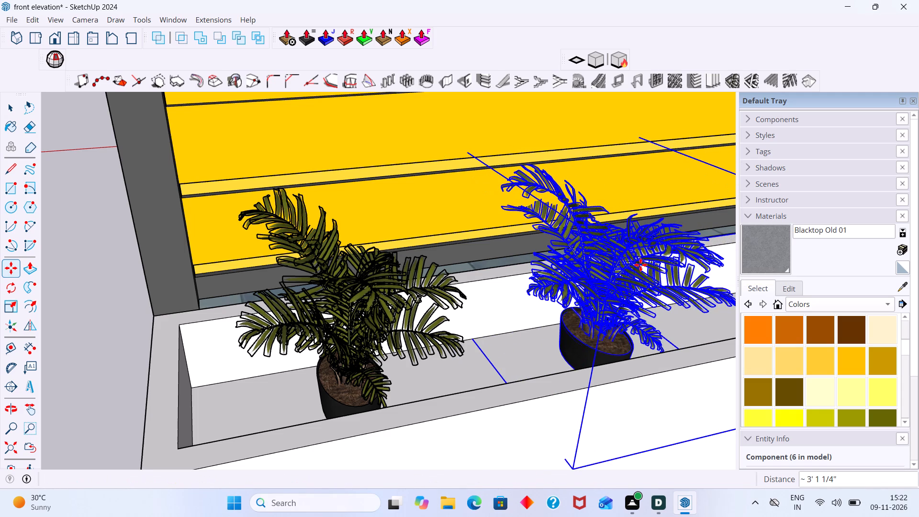
key("asterisk")
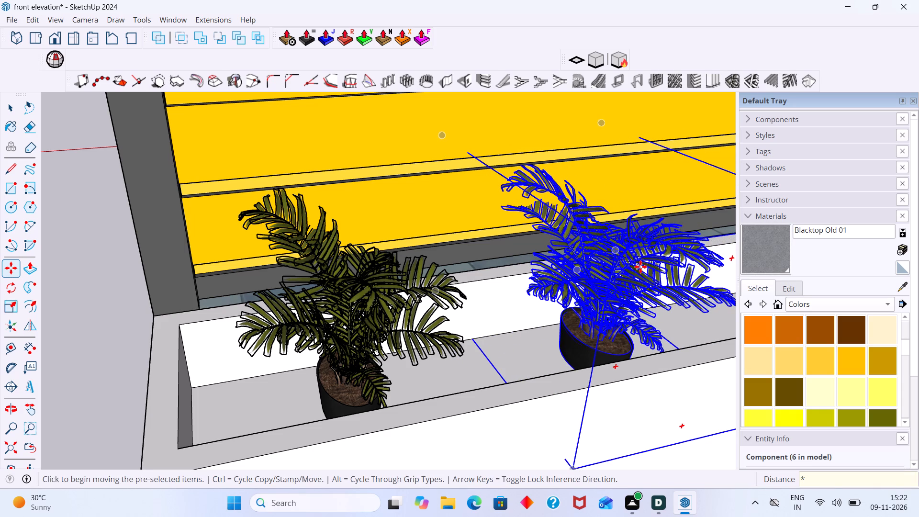
key("3")
key("Return")
scroll(624, 268, "up", 1)
scroll(614, 275, "down", 2)
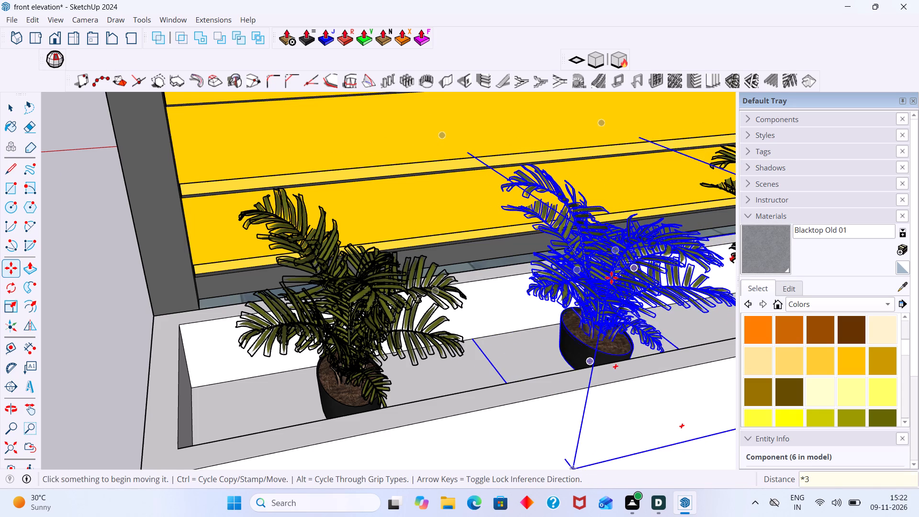
scroll(611, 278, "down", 20)
scroll(611, 278, "down", 2)
middle_click_drag(652, 320, 616, 316)
scroll(630, 316, "down", 4)
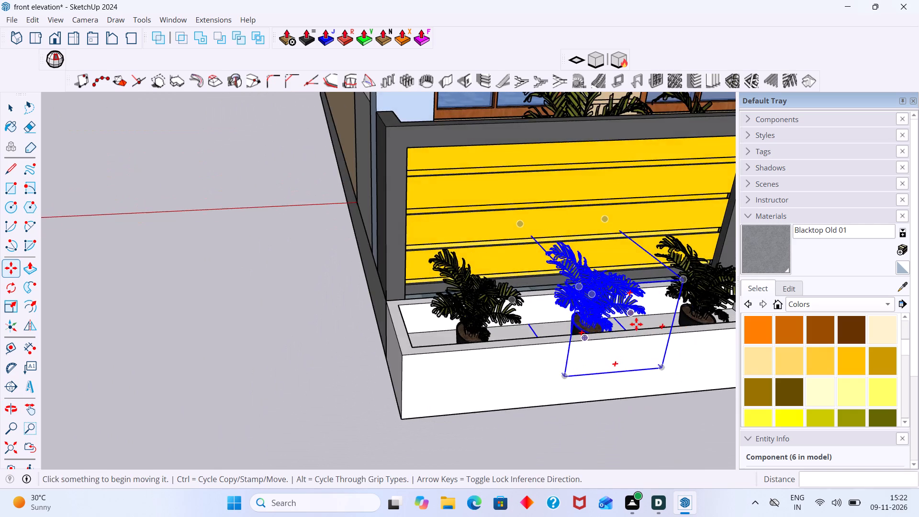
scroll(636, 324, "down", 12)
scroll(732, 309, "up", 3)
key("space")
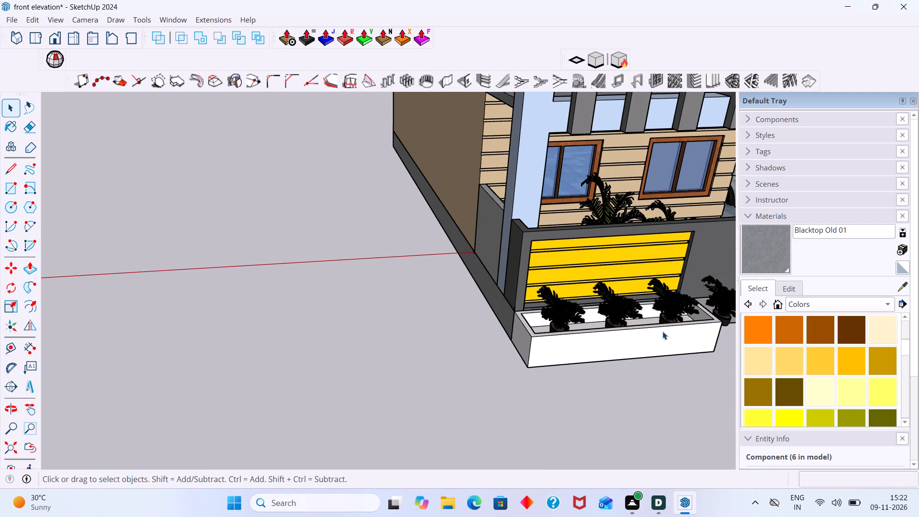
Delete the plant copy that stands beyond the planter's gate-side end.
scroll(661, 333, "down", 2)
middle_click_drag(641, 338, 464, 333, "shift")
scroll(640, 318, "up", 7)
left_click(518, 300)
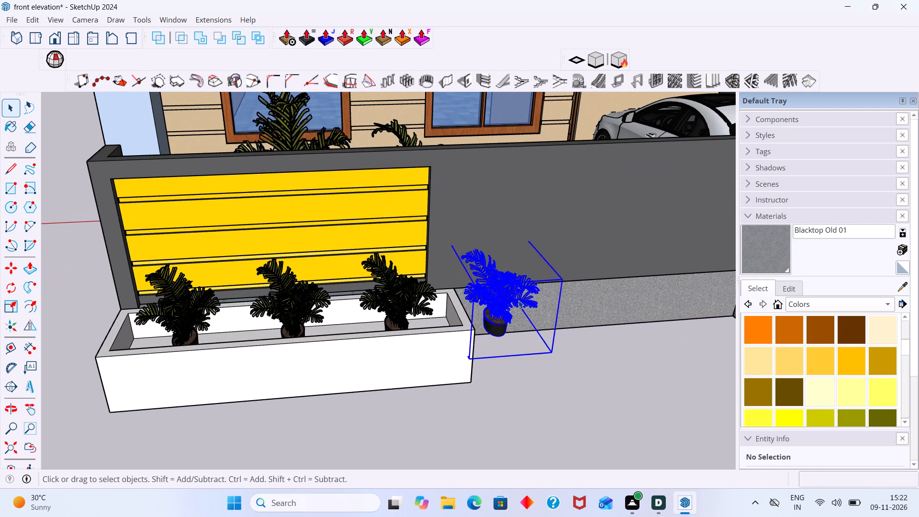
key("Delete")
scroll(516, 319, "down", 4)
left_click(524, 362)
Compare the planter and compound wall with the front wall in the reference photo.
scroll(508, 351, "down", 9)
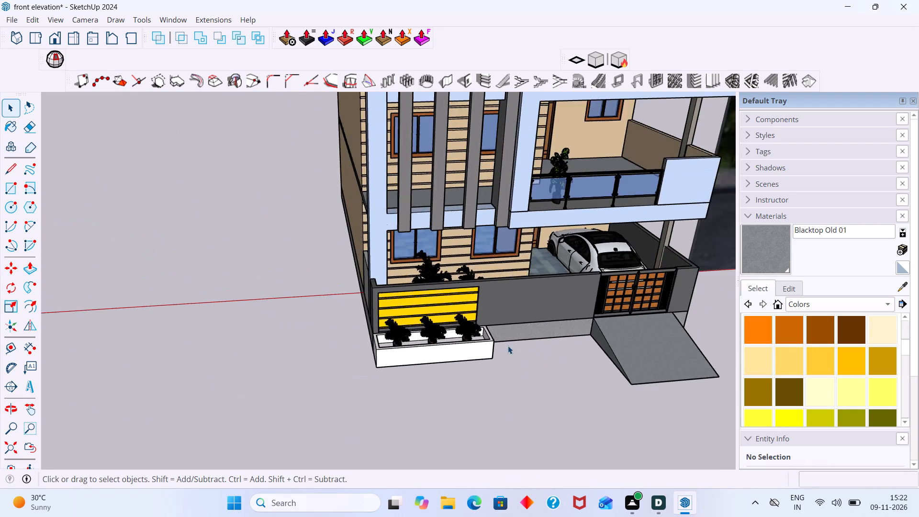
scroll(508, 346, "down", 15)
scroll(688, 321, "up", 6)
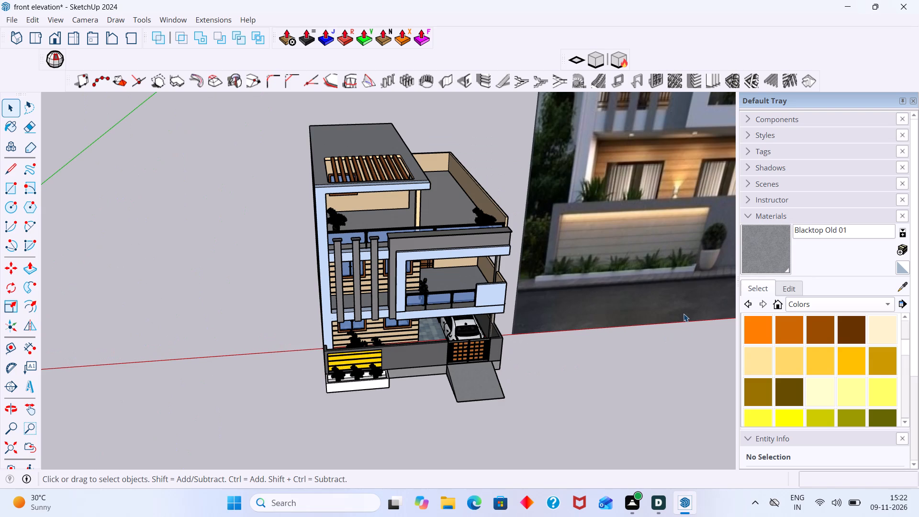
middle_click_drag(670, 314, 435, 299, "shift")
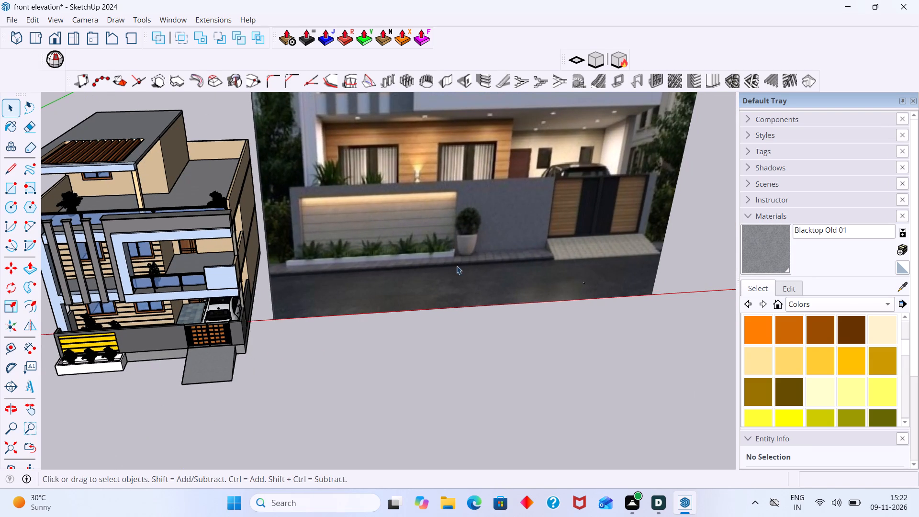
middle_click_drag(455, 270, 502, 277)
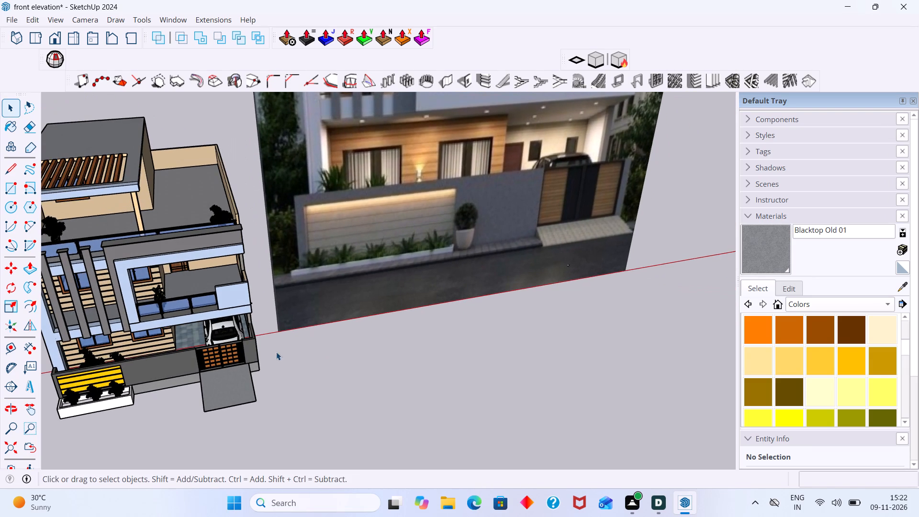
middle_click_drag(170, 404, 246, 403)
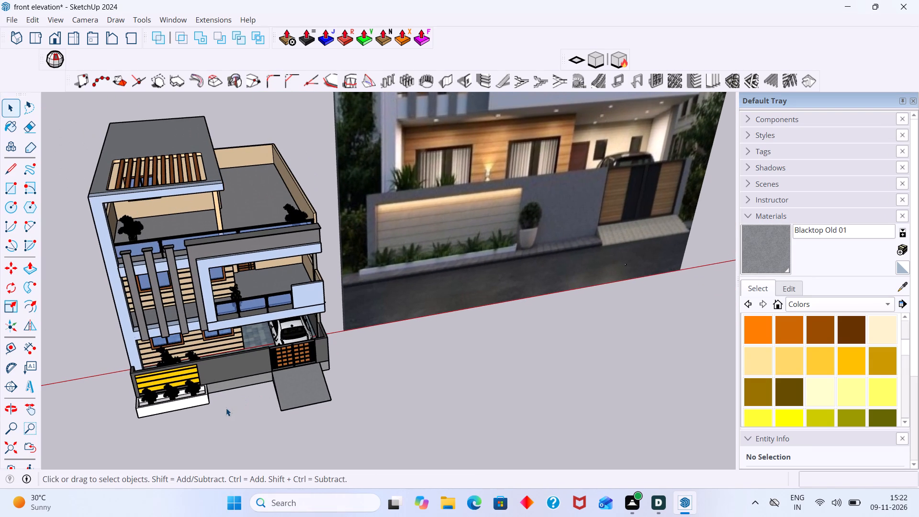
Inside the planter group, draw a rectangle about 2' 6 15/16" by 2 1/4" along the base of its gate-side end face.
scroll(214, 413, "up", 12)
middle_click_drag(200, 392, 158, 392)
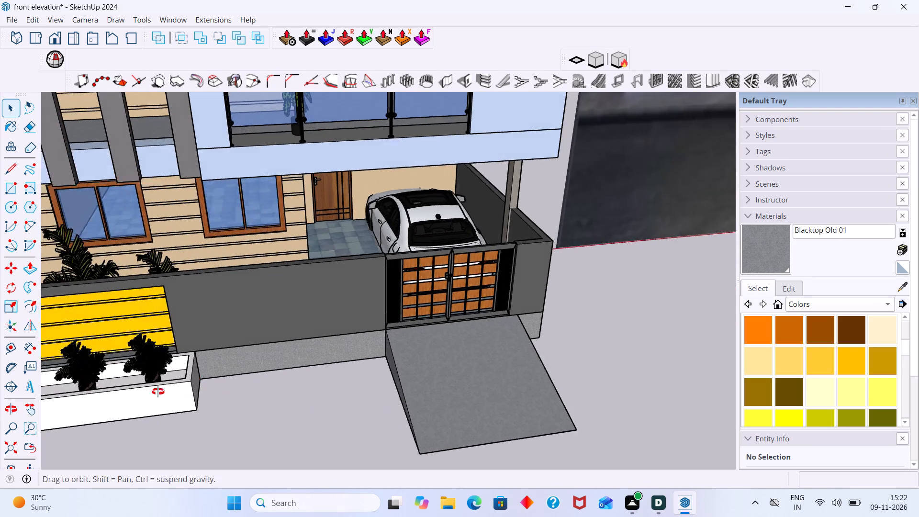
middle_click_drag(158, 392, 136, 392)
middle_click_drag(253, 399, 201, 396)
scroll(190, 360, "up", 5)
left_click(178, 339)
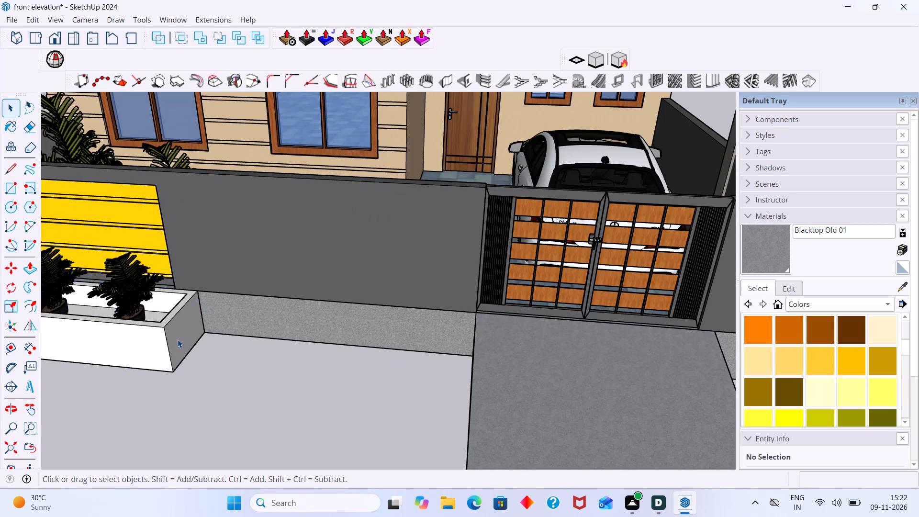
double_click(178, 347)
left_click(182, 347)
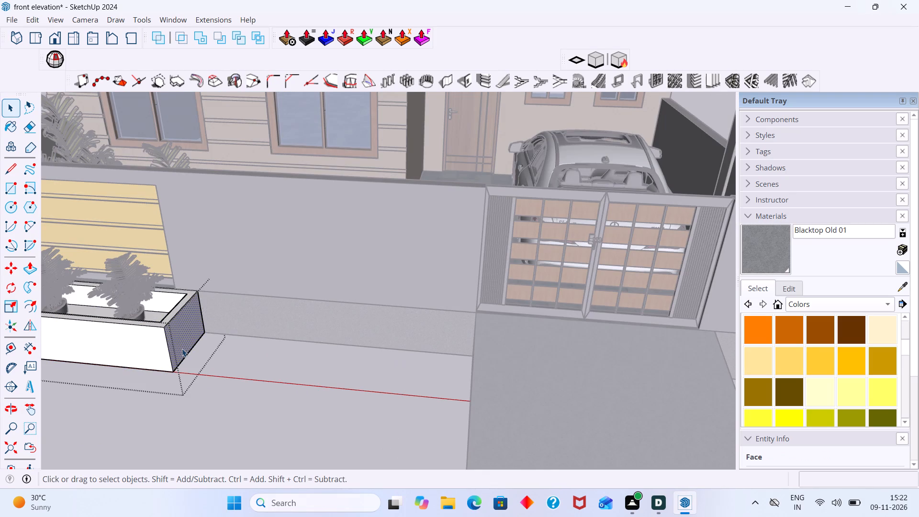
key("r")
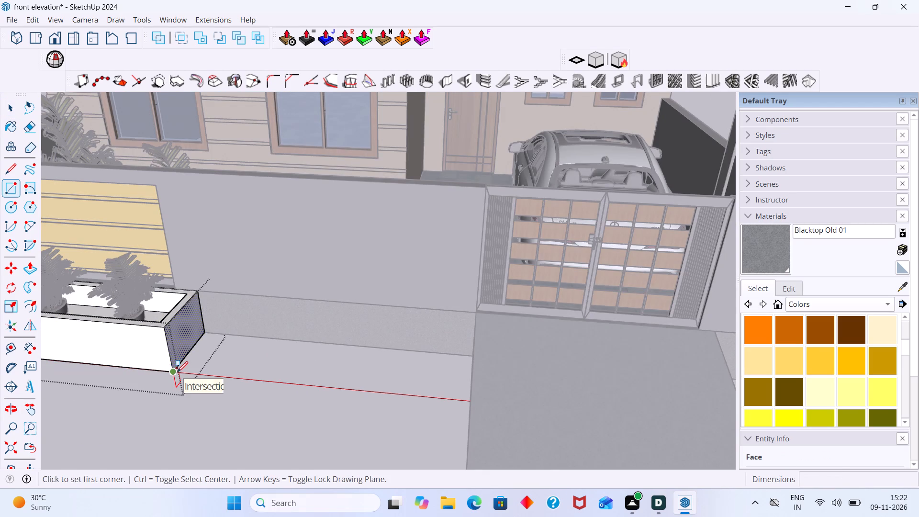
left_click(177, 372)
scroll(204, 332, "up", 5)
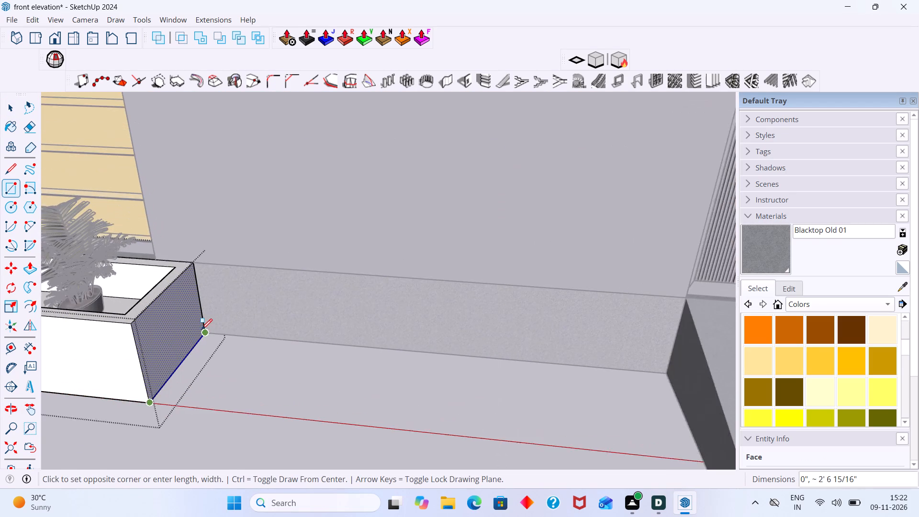
scroll(202, 329, "up", 1)
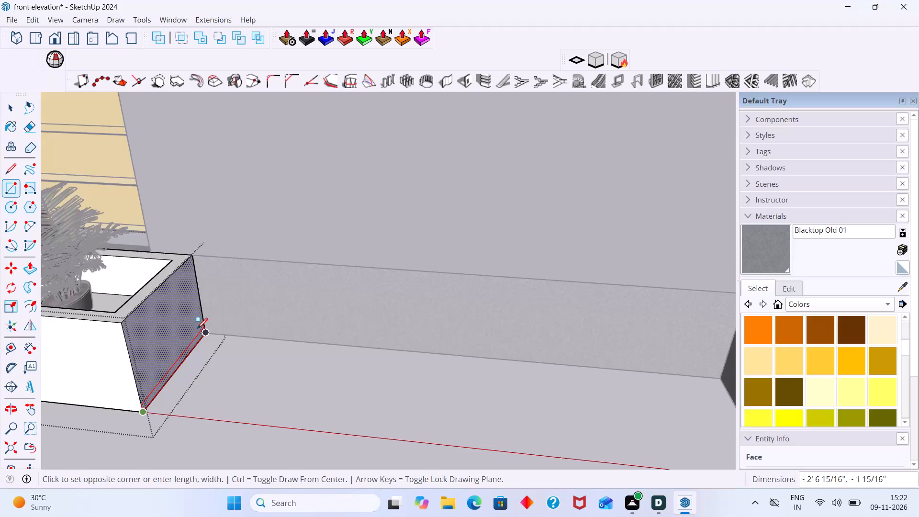
scroll(197, 328, "up", 5)
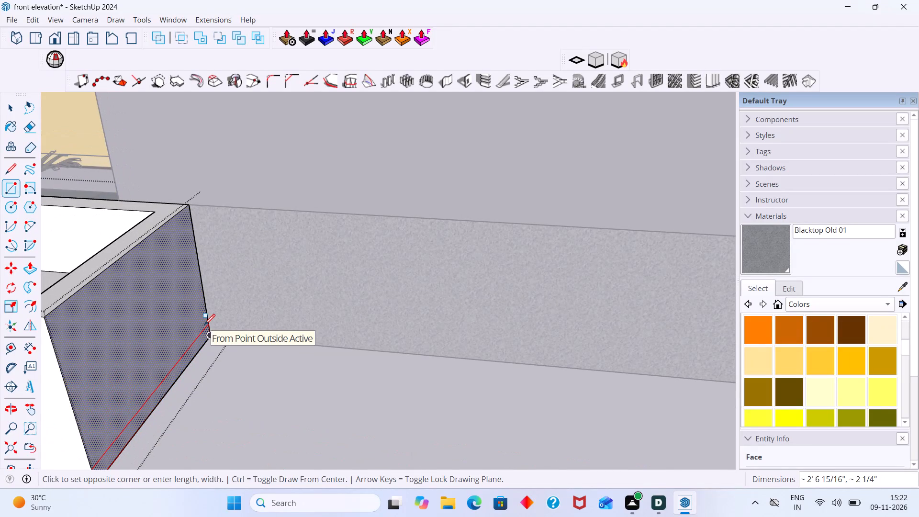
left_click(204, 325)
Extrude the base strip about 10' 3" along the compound wall to the driveway ramp, forming a low ledge.
key("p")
left_click(198, 353)
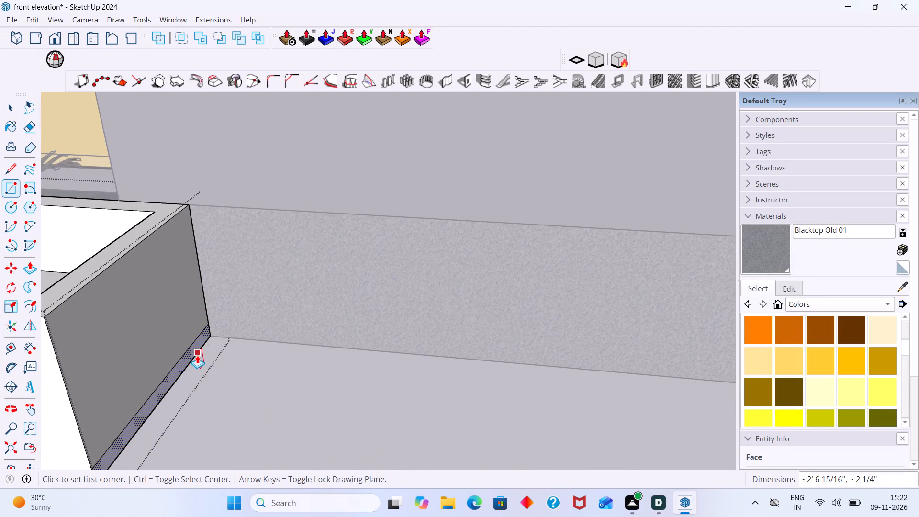
left_click(192, 354)
scroll(334, 365, "down", 7)
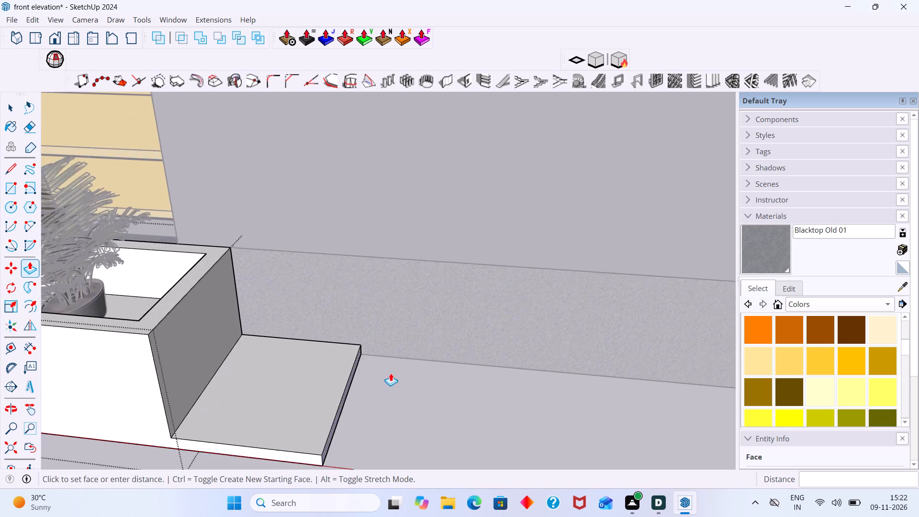
scroll(391, 373, "down", 10)
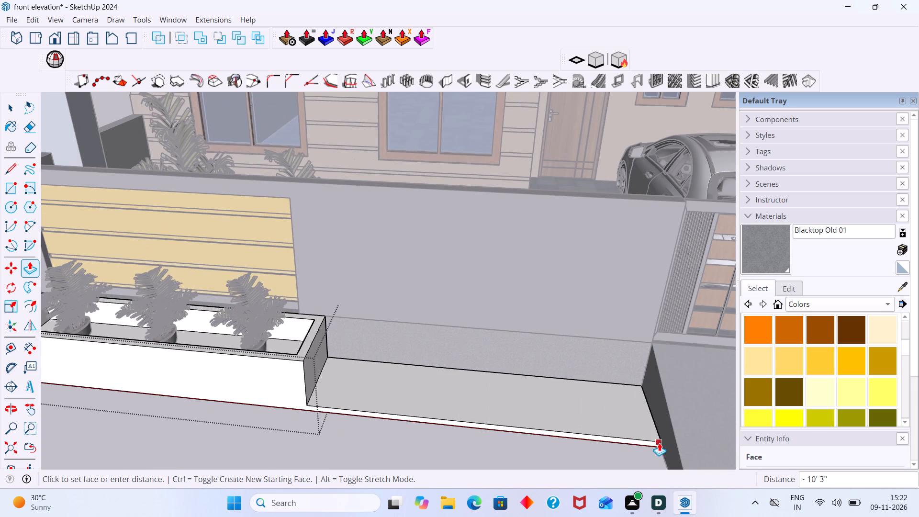
scroll(658, 443, "up", 3)
middle_click_drag(657, 443, 689, 388)
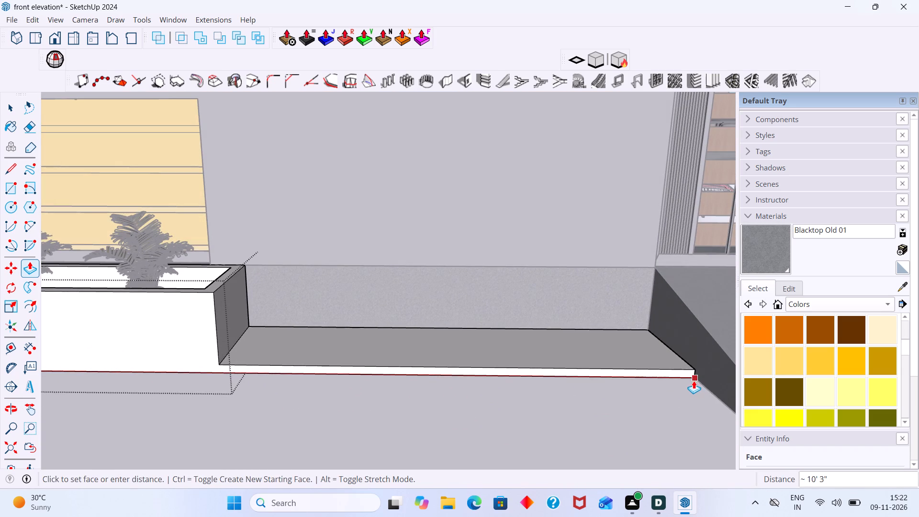
left_click(694, 381)
key("space")
left_click(657, 420)
Examine the planter and its low ledge along the compound wall against the reference photo.
scroll(655, 407, "down", 10)
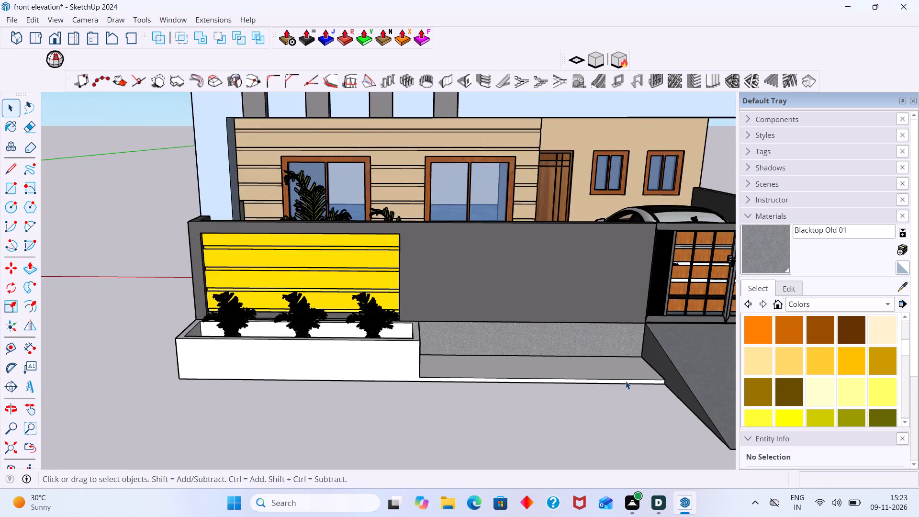
scroll(626, 381, "down", 18)
middle_click_drag(622, 361, 401, 325, "shift")
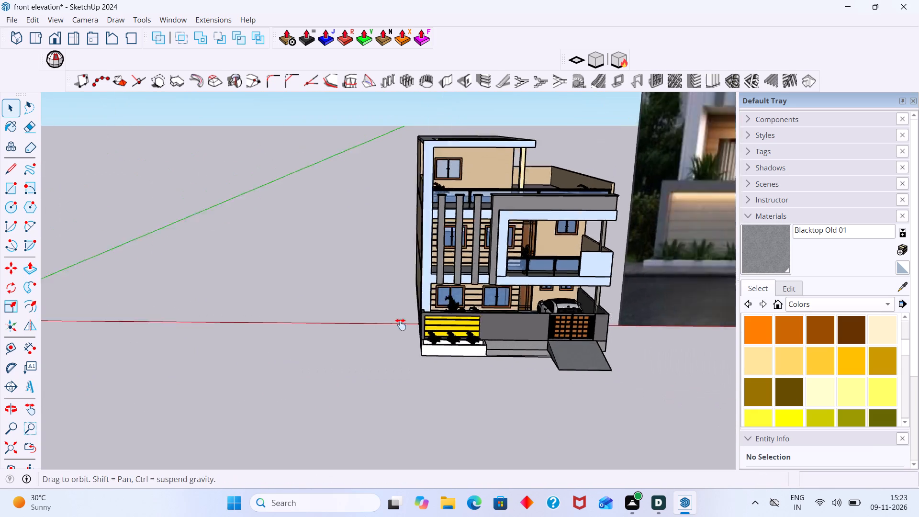
middle_click_drag(401, 325, 375, 321, "shift")
middle_click_drag(565, 317, 601, 362)
middle_click_drag(434, 391, 558, 360)
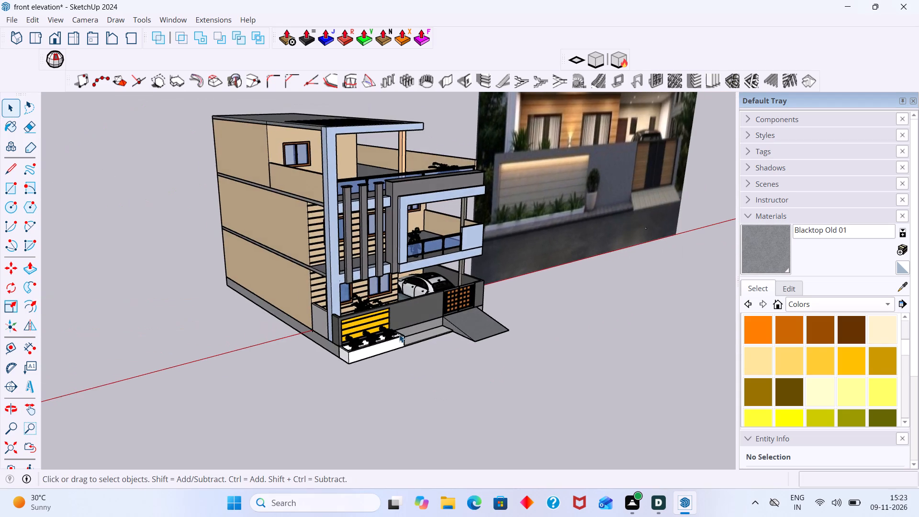
scroll(399, 334, "up", 20)
scroll(399, 334, "up", 3)
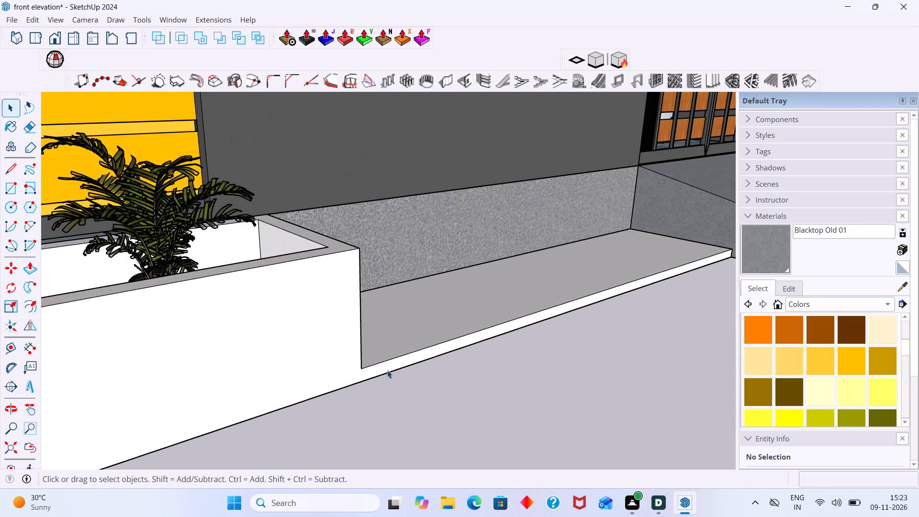
left_click(387, 367)
double_click(387, 365)
left_click(429, 396)
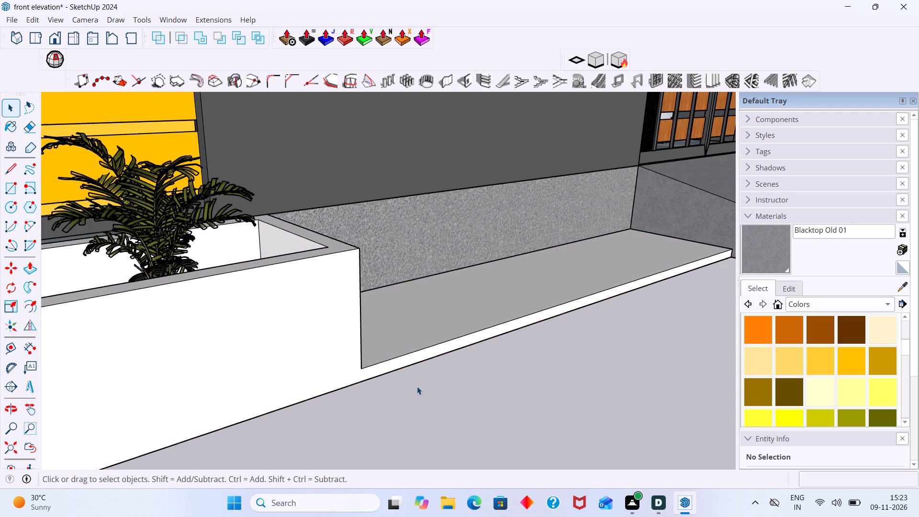
scroll(405, 382, "down", 16)
middle_click_drag(433, 389, 585, 272)
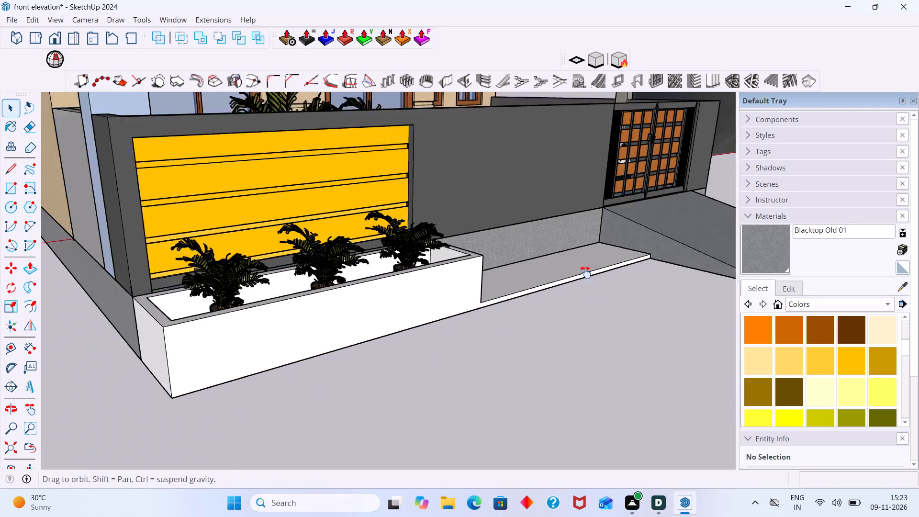
middle_click_drag(585, 272, 602, 264)
scroll(539, 297, "down", 16)
middle_click_drag(554, 313, 331, 317)
scroll(359, 305, "down", 2)
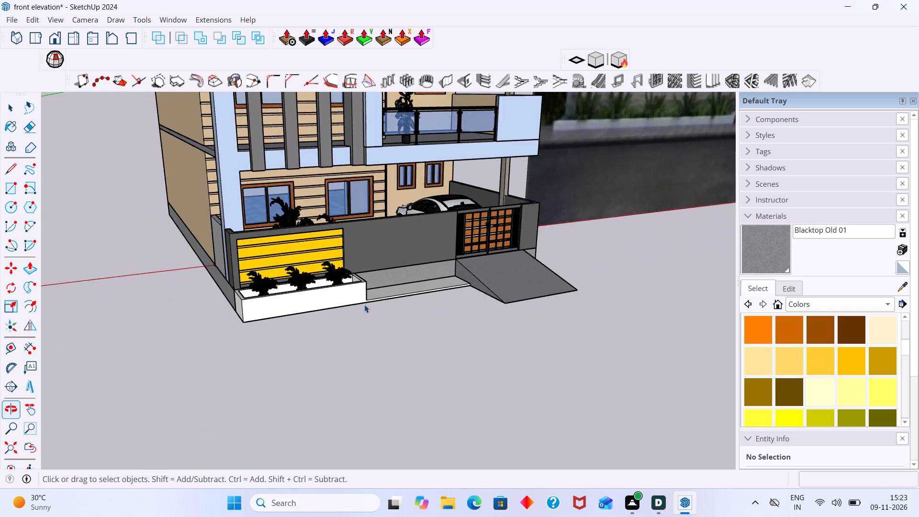
scroll(364, 304, "down", 9)
middle_click_drag(442, 340, 500, 358)
scroll(439, 360, "up", 2)
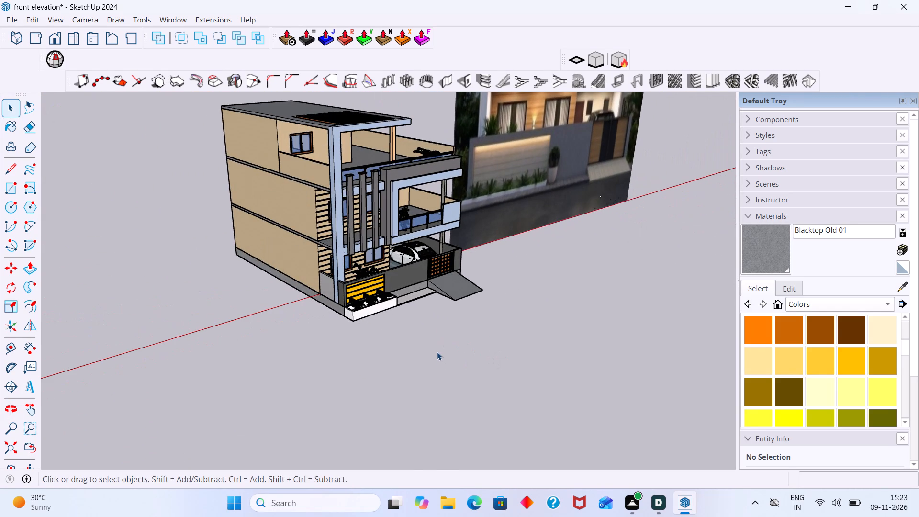
left_click(430, 352)
scroll(380, 287, "up", 5)
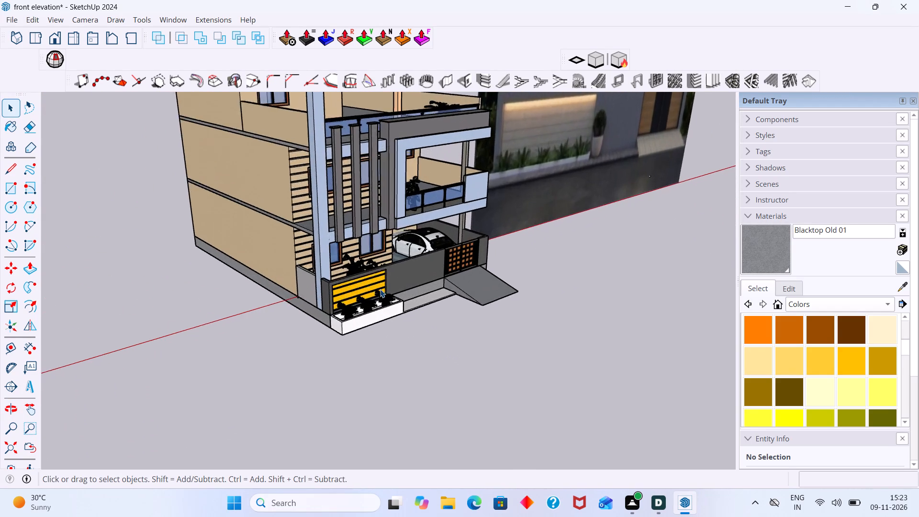
scroll(380, 289, "up", 17)
Sample the Blacktop Old 01 material from the house's floor slab and paint the planter and ledge group with it.
left_click(314, 324)
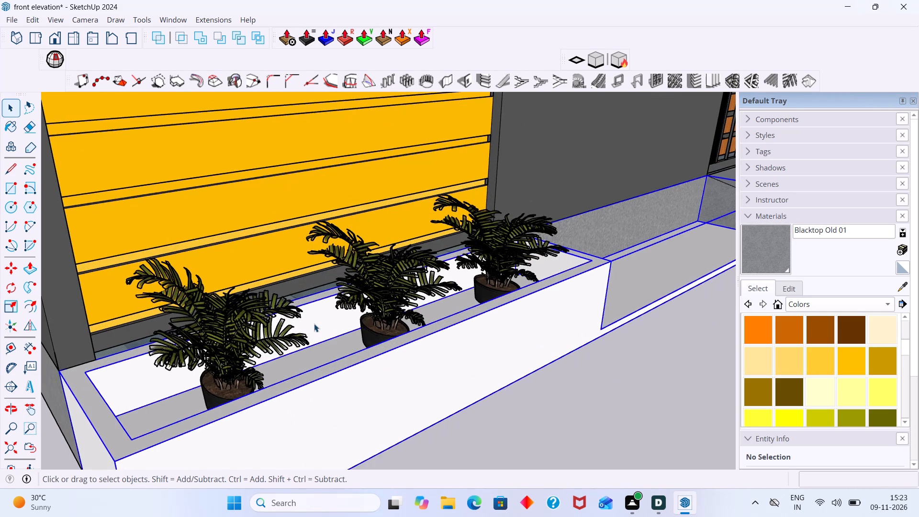
scroll(337, 365, "down", 8)
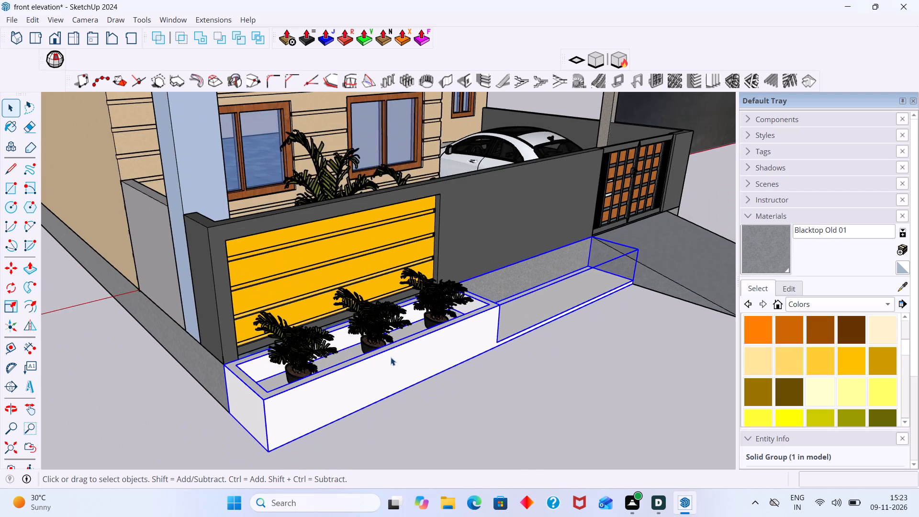
scroll(391, 357, "down", 2)
scroll(488, 192, "down", 12)
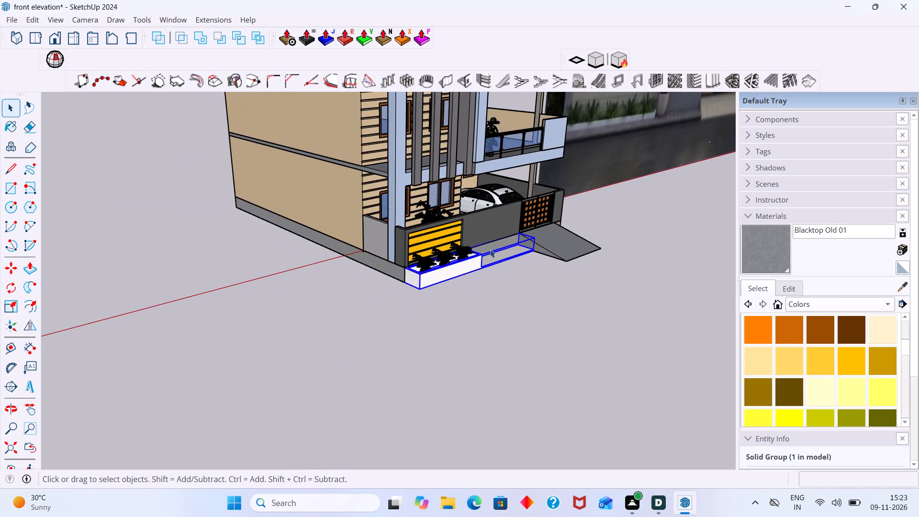
scroll(541, 212, "down", 3)
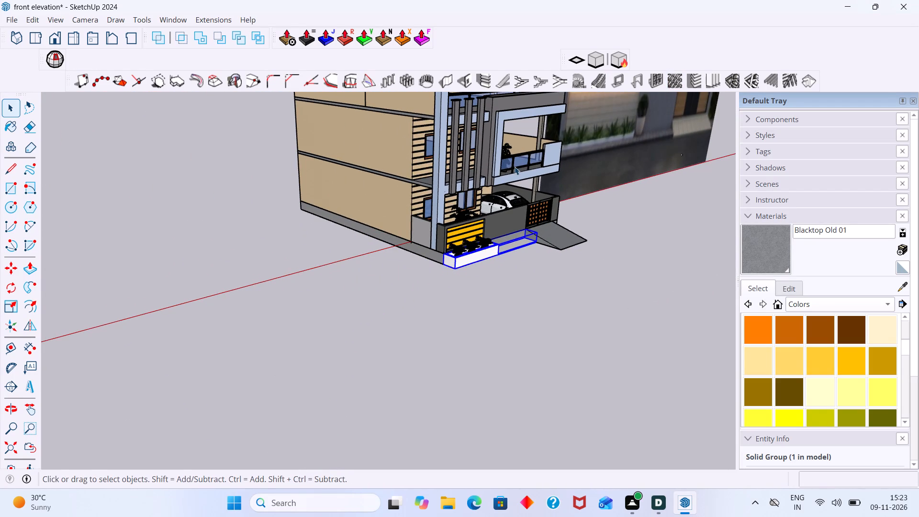
left_click(897, 284)
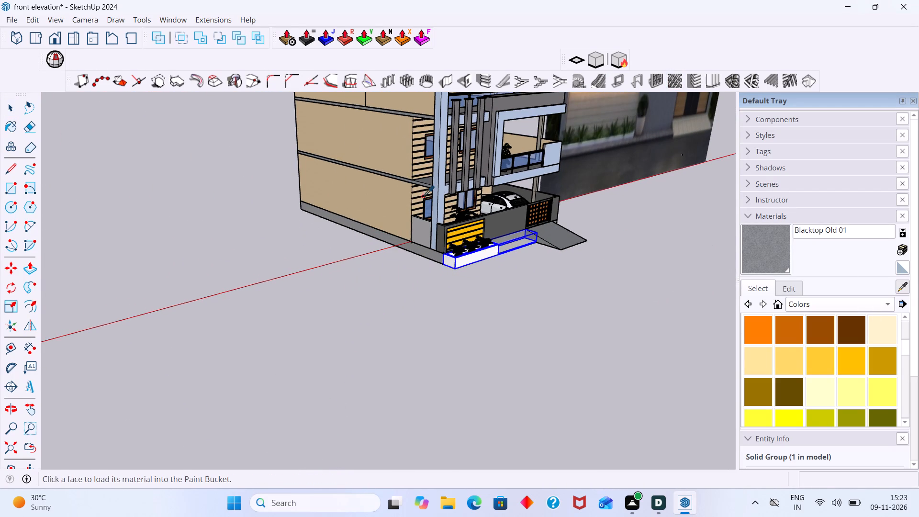
scroll(413, 191, "up", 11)
left_click(435, 166)
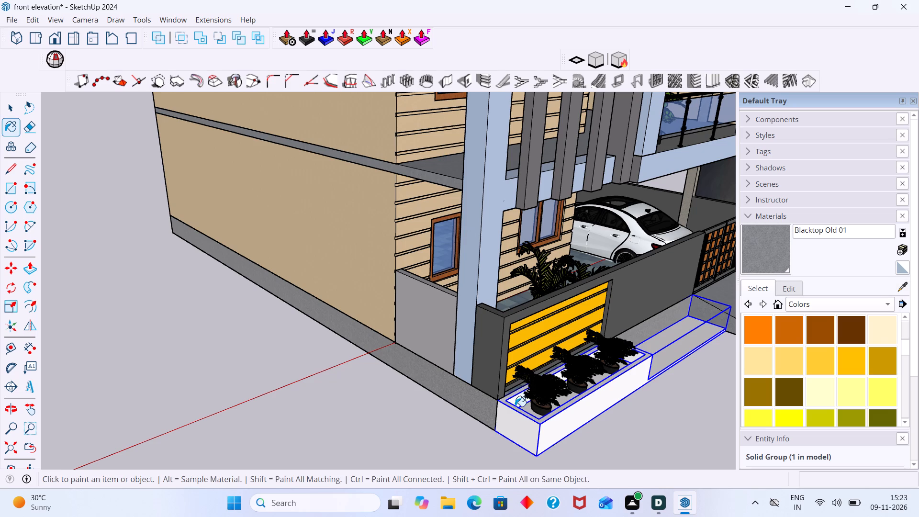
left_click(513, 415)
key("space")
left_click(567, 454)
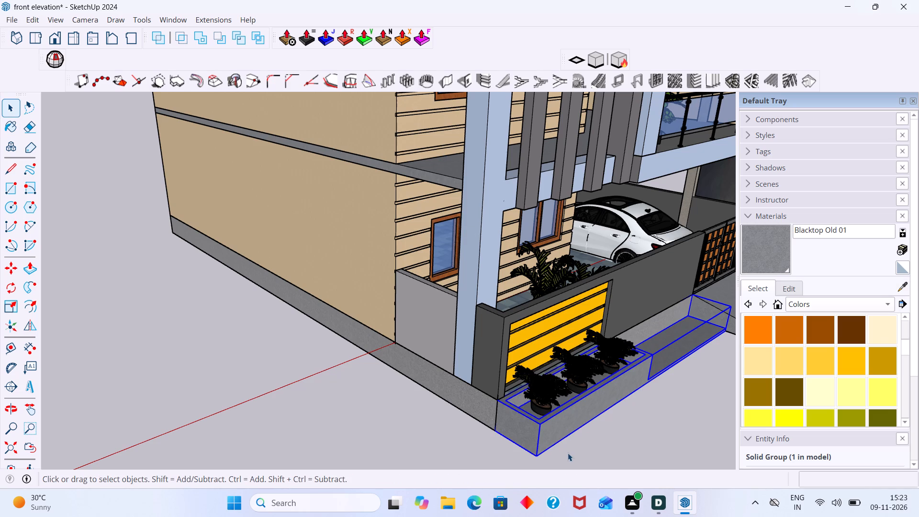
Inspect the grey planter, ledge and front elevation from several angles alongside the reference photo.
scroll(565, 438, "down", 2)
middle_click_drag(574, 421, 463, 427)
scroll(534, 426, "up", 5)
middle_click_drag(605, 401, 575, 360)
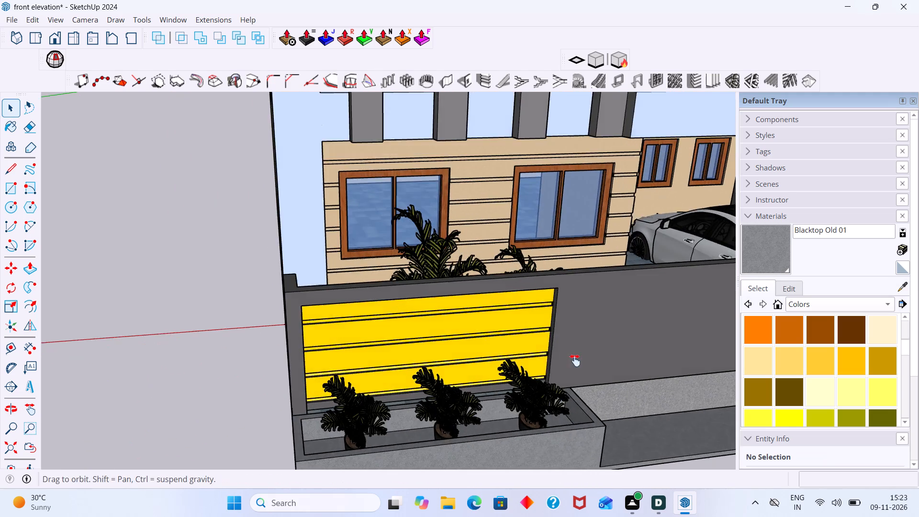
middle_click_drag(575, 360, 515, 242)
scroll(515, 242, "up", 12, "shift")
scroll(345, 230, "down", 10)
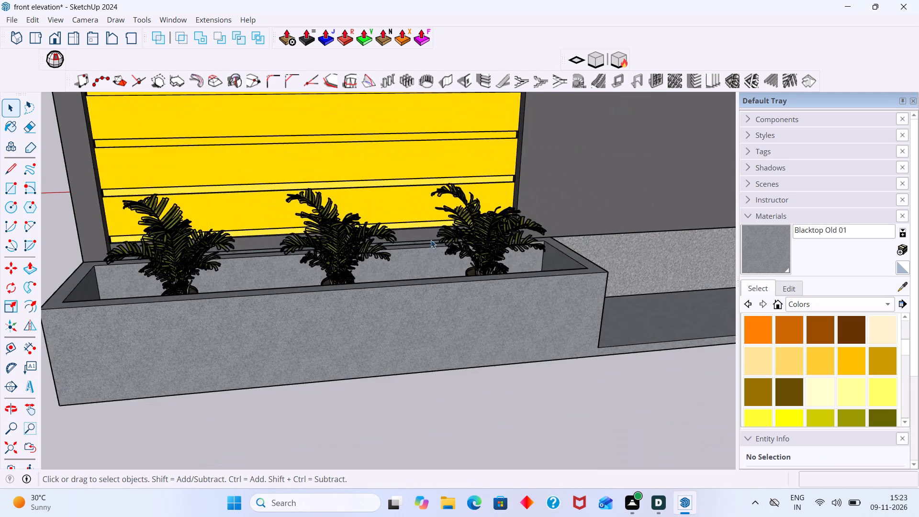
scroll(431, 240, "down", 18)
middle_click_drag(515, 300, 327, 303)
scroll(437, 296, "down", 8)
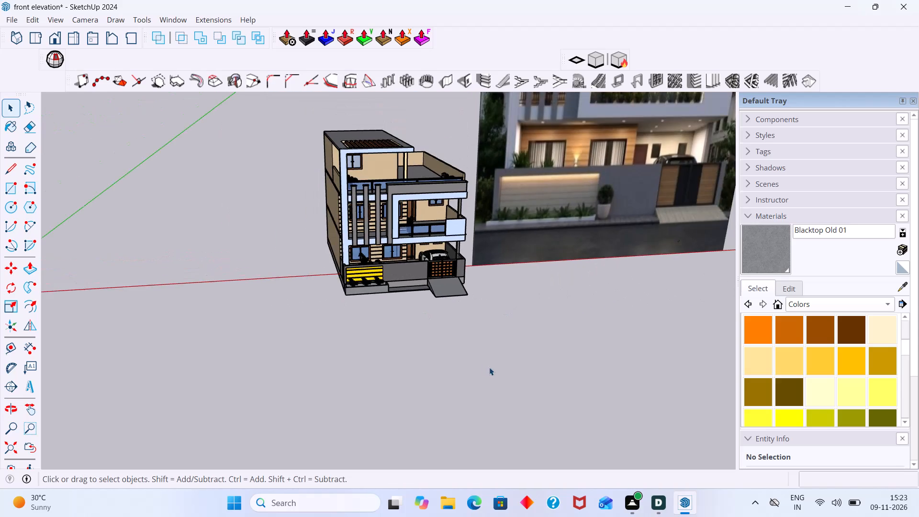
middle_click_drag(495, 361, 345, 352)
scroll(378, 343, "down", 3)
scroll(350, 284, "up", 11)
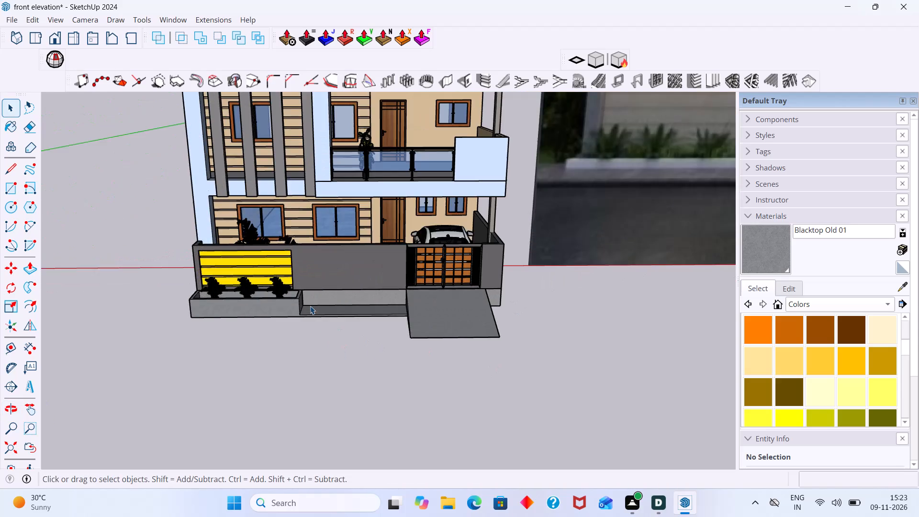
scroll(310, 306, "down", 8)
Copy the potted plant from the first-floor balcony about 13' 9" down onto the low ledge, beside the planter's end.
scroll(335, 228, "up", 20)
scroll(335, 228, "up", 2)
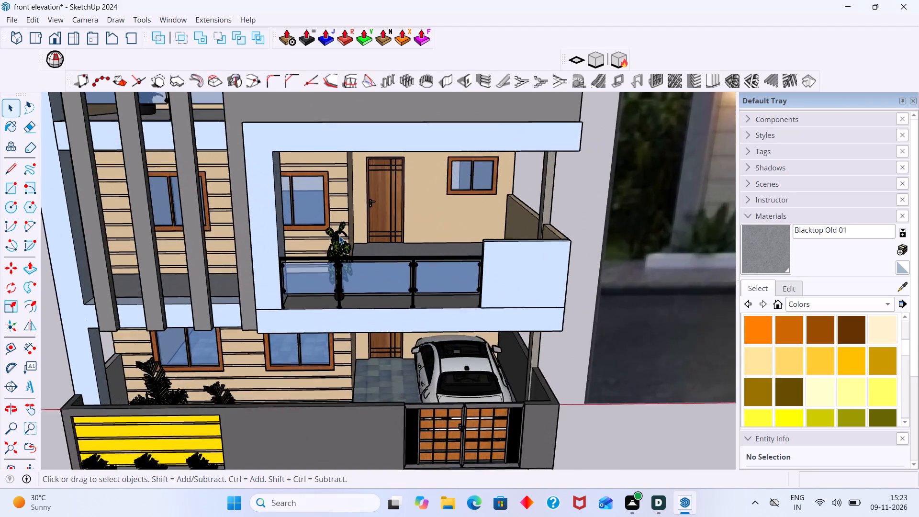
scroll(339, 236, "up", 11)
left_click(333, 241)
key("m")
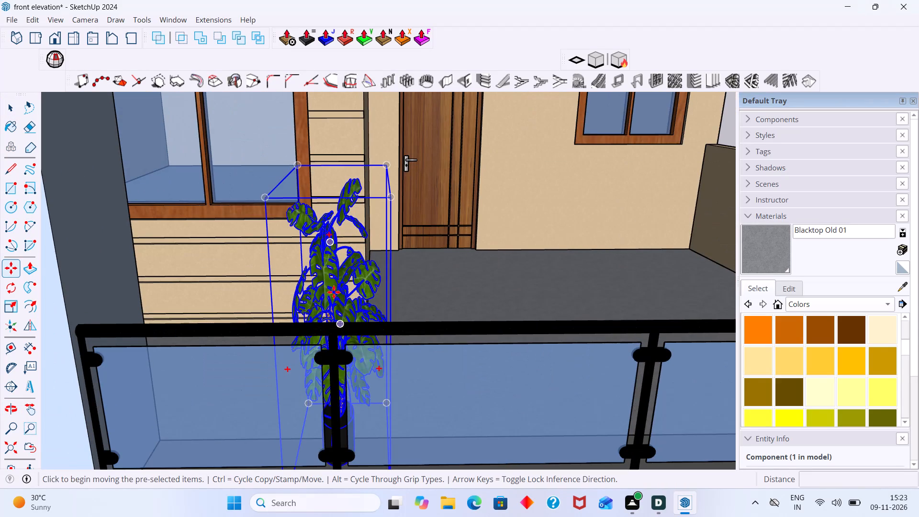
left_click(310, 405)
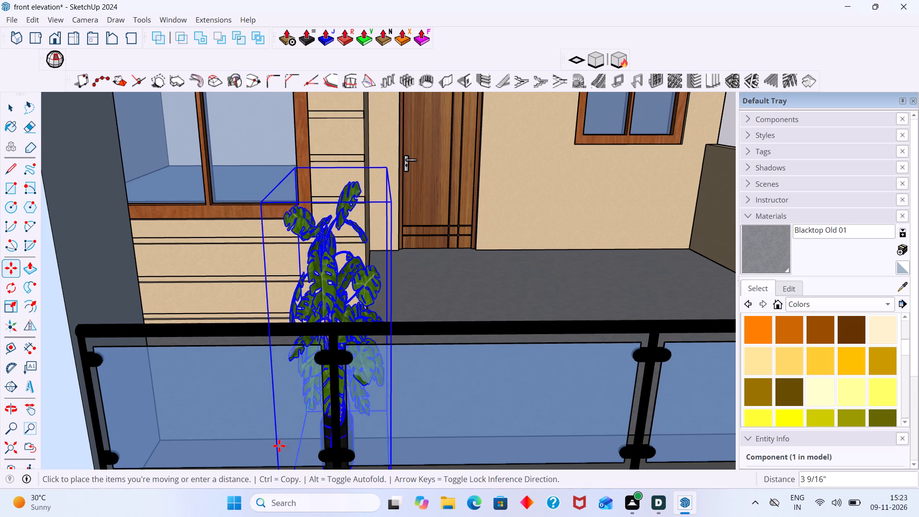
scroll(276, 452, "down", 9)
middle_click_drag(301, 419, 398, 222, "shift")
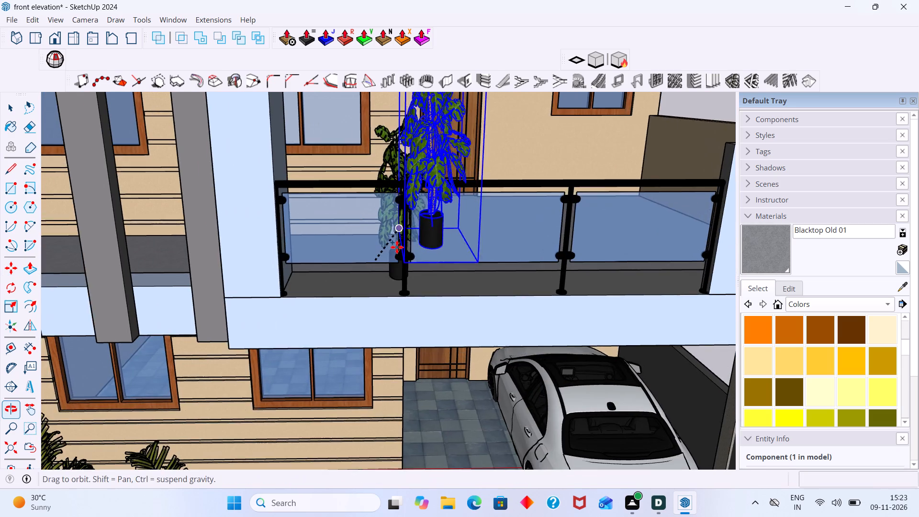
scroll(343, 339, "down", 6)
middle_click_drag(357, 343, 394, 222, "shift")
middle_click_drag(264, 459, 369, 306, "shift")
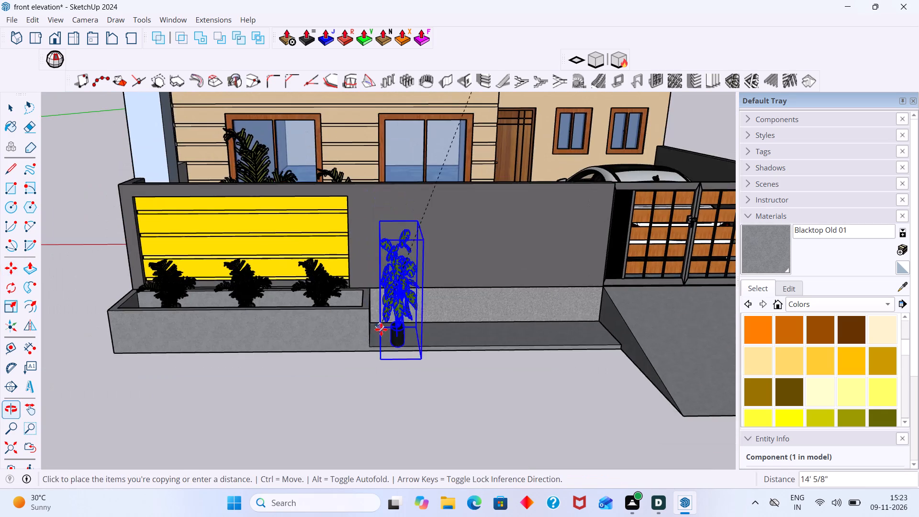
scroll(381, 329, "up", 8)
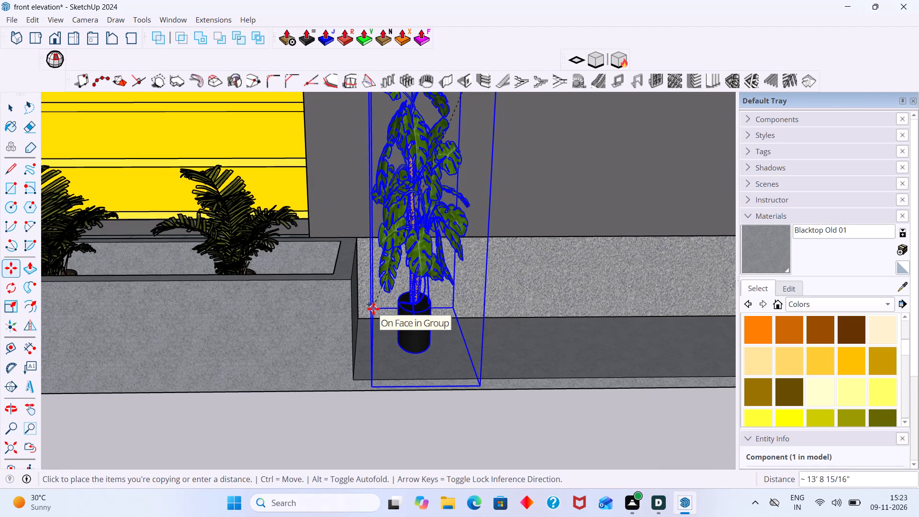
left_click(373, 309)
key("space")
left_click(327, 427)
scroll(379, 371, "down", 4)
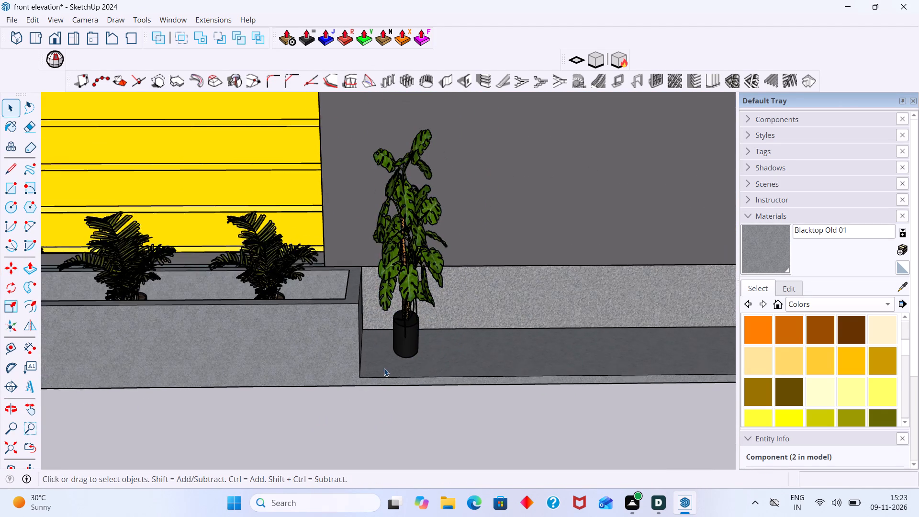
Scale the ledge's potted plant down in height only, to a blue-axis factor of about 0.66.
scroll(414, 248, "up", 3)
left_click(415, 247)
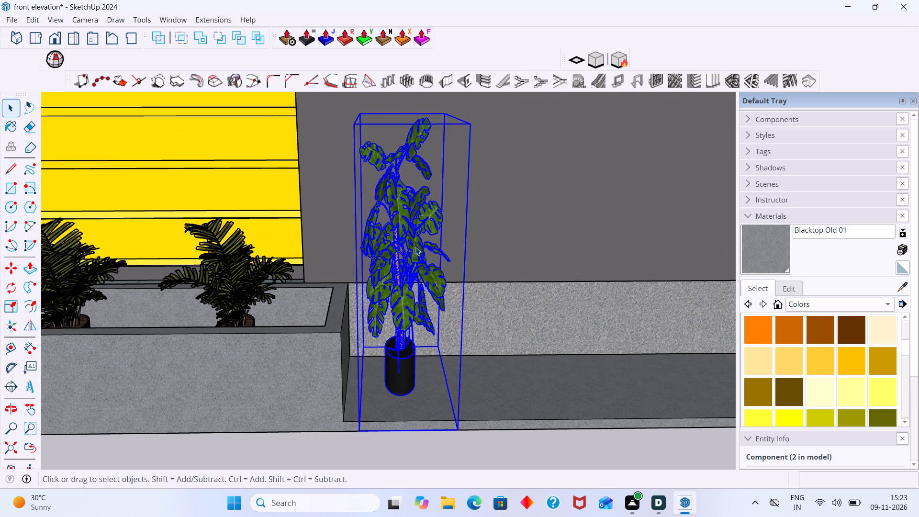
key("s")
left_click(408, 114)
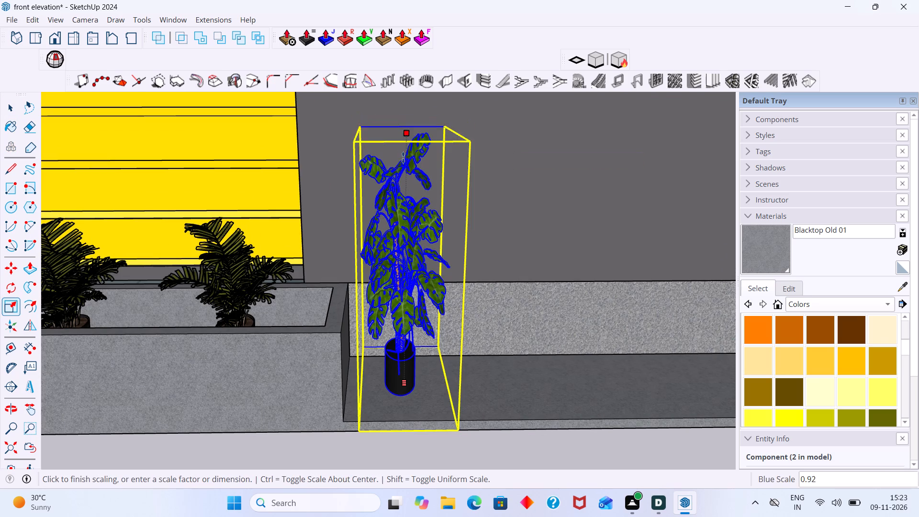
left_click(415, 218)
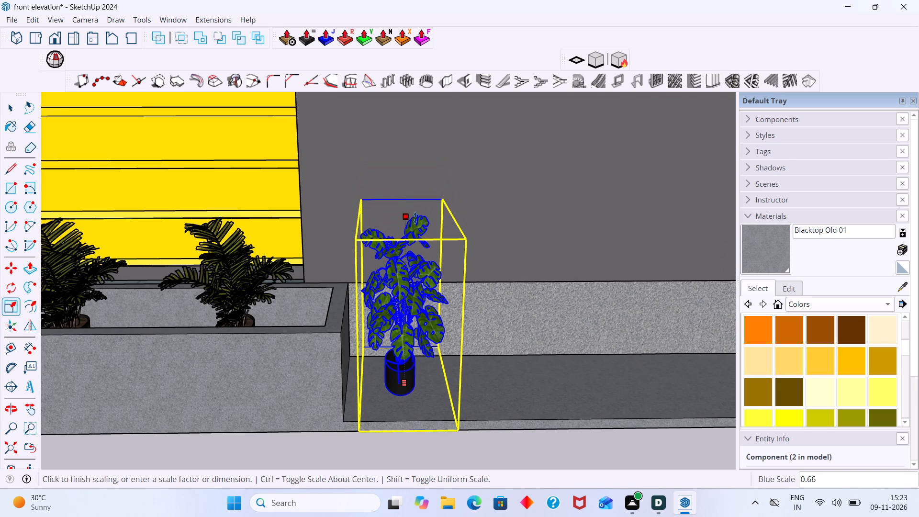
key("space")
left_click(536, 444)
scroll(487, 403, "down", 4)
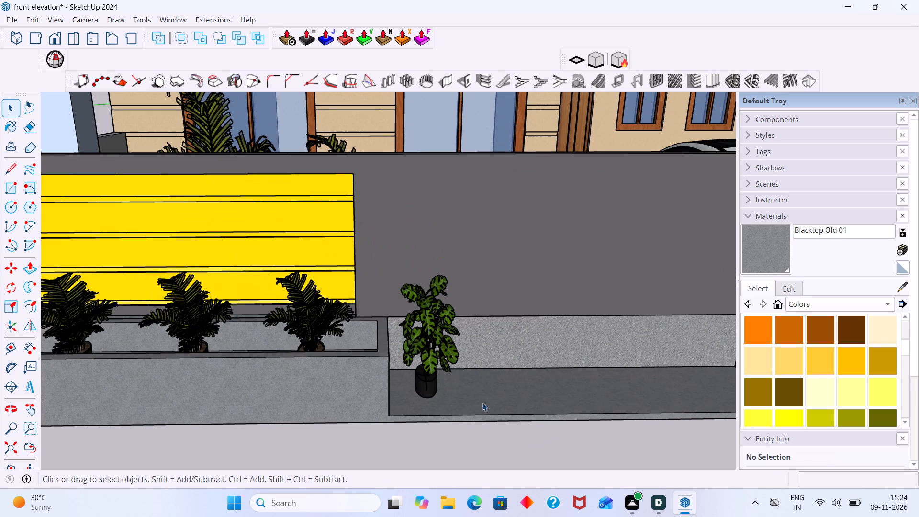
middle_click_drag(471, 398, 341, 327, "shift")
scroll(387, 335, "down", 20)
scroll(387, 335, "down", 2)
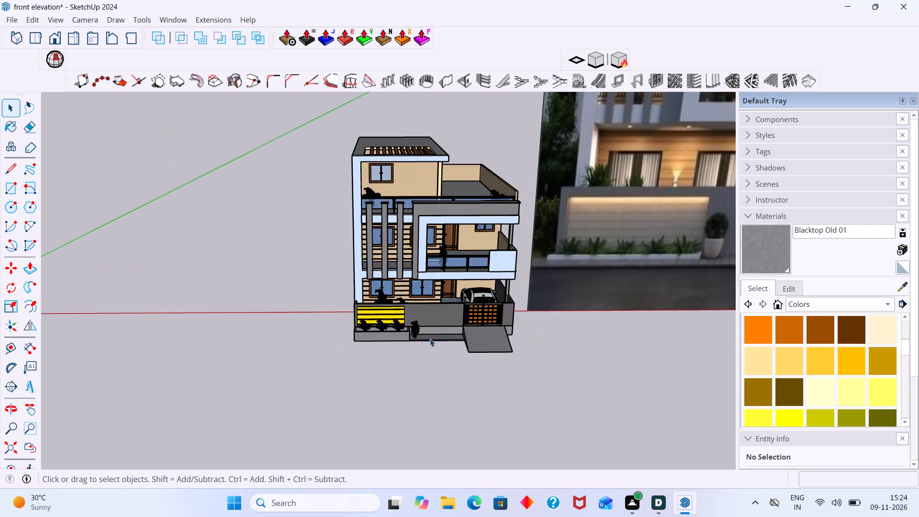
Scale the ledge's potted plant back up in height only, by a blue-axis factor of about 1.38.
scroll(433, 331, "up", 19)
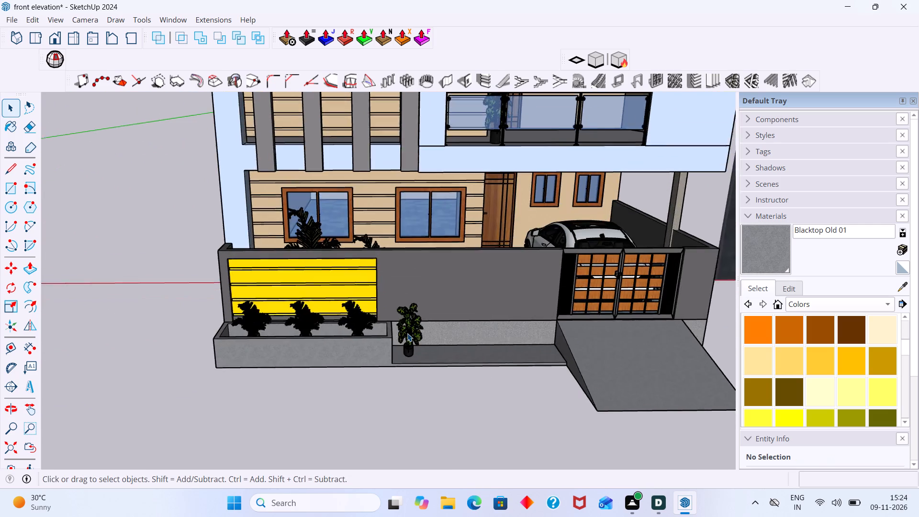
scroll(407, 333, "up", 6)
scroll(411, 336, "down", 17)
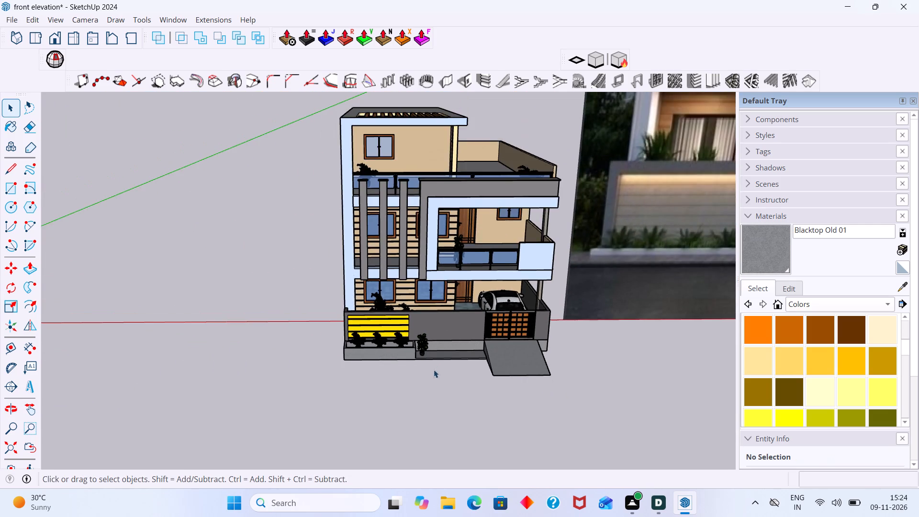
scroll(435, 372, "down", 3)
scroll(435, 378, "up", 20)
scroll(435, 378, "up", 3)
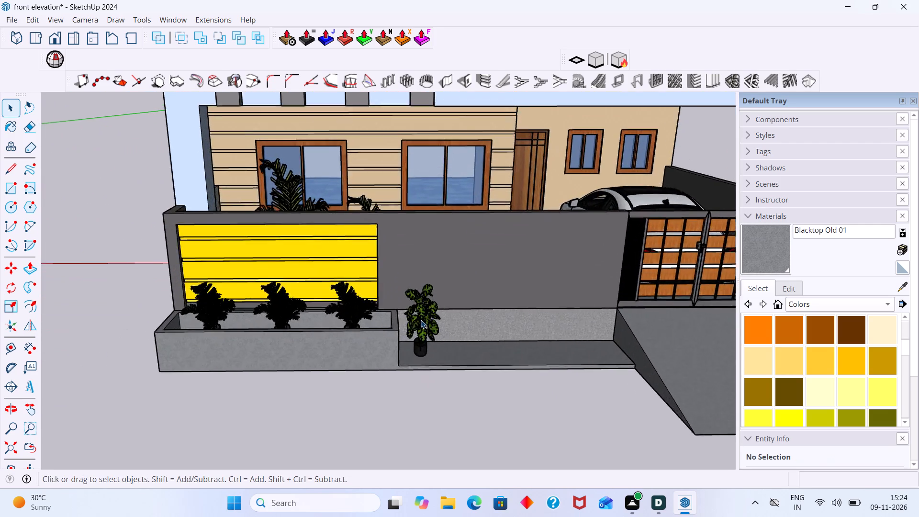
scroll(421, 320, "up", 10)
left_click(425, 317)
key("s")
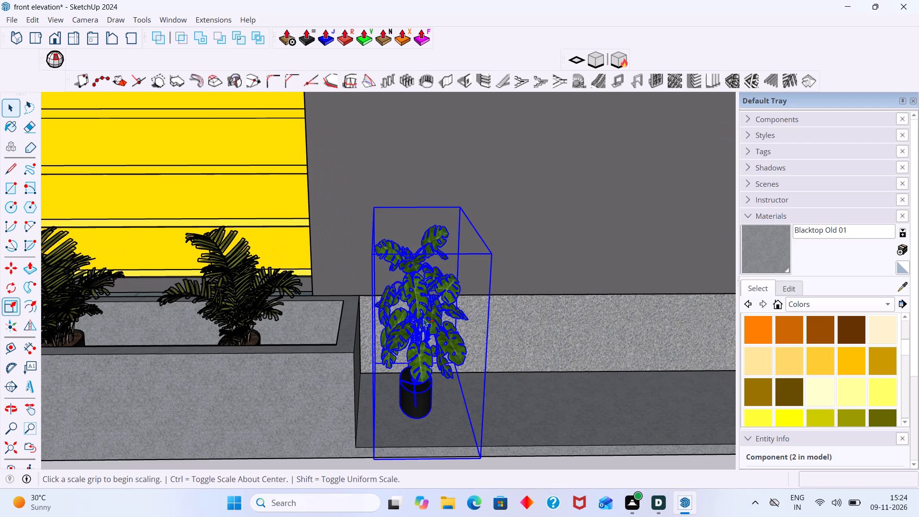
left_click(425, 229)
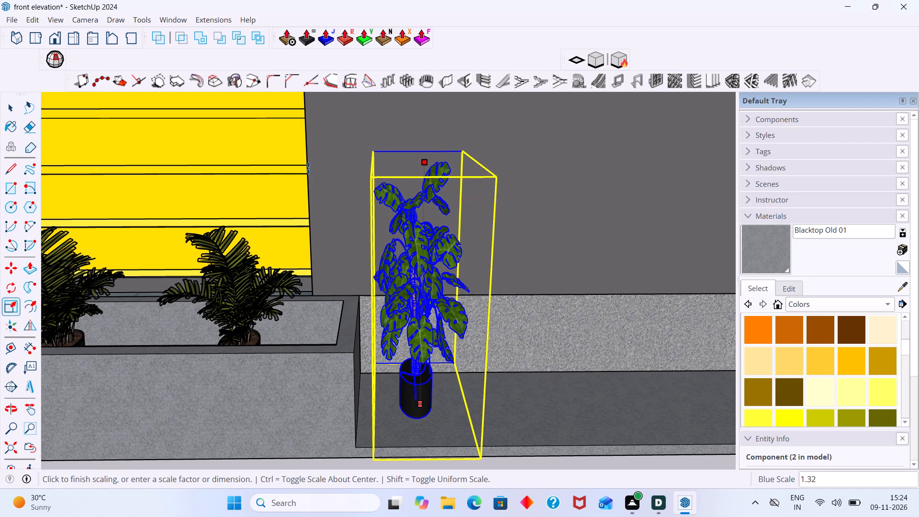
left_click(330, 153)
key("space")
left_click(651, 429)
scroll(590, 403, "down", 2)
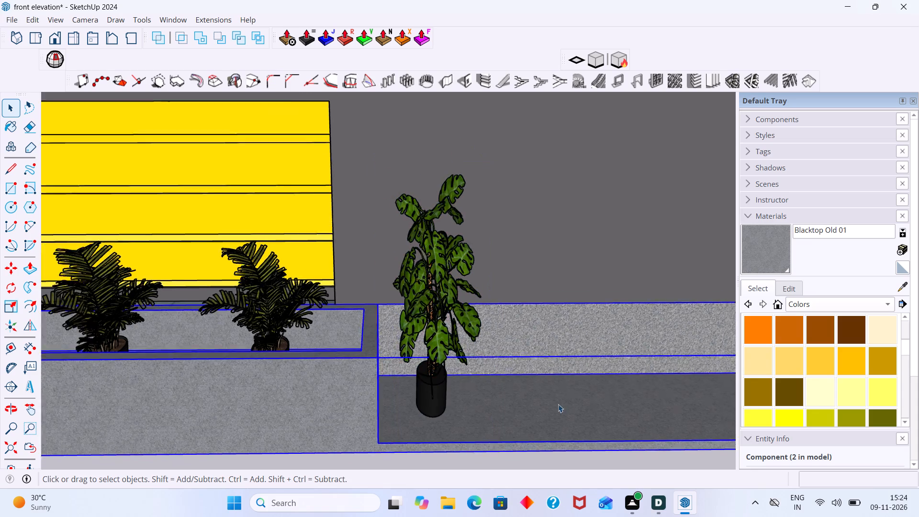
scroll(558, 404, "down", 15)
left_click(507, 428)
scroll(504, 422, "down", 6)
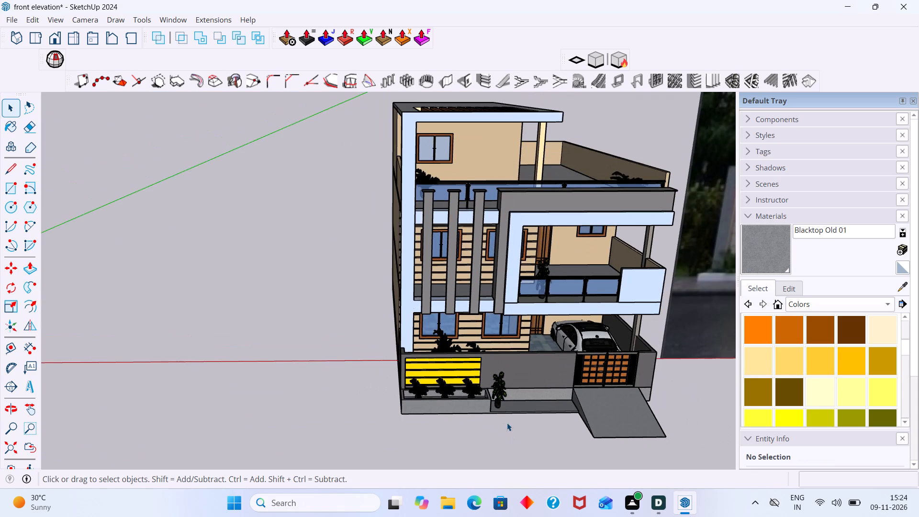
middle_click_drag(510, 422, 350, 376, "shift")
scroll(419, 382, "down", 8)
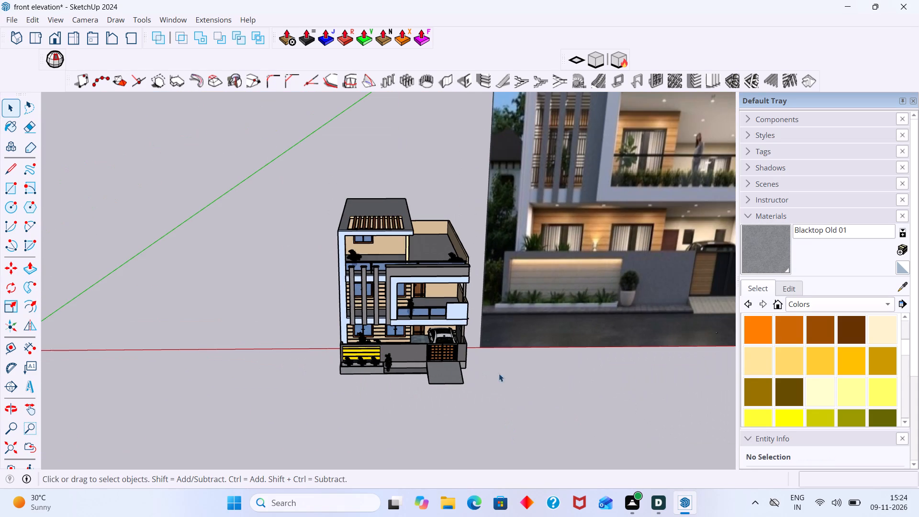
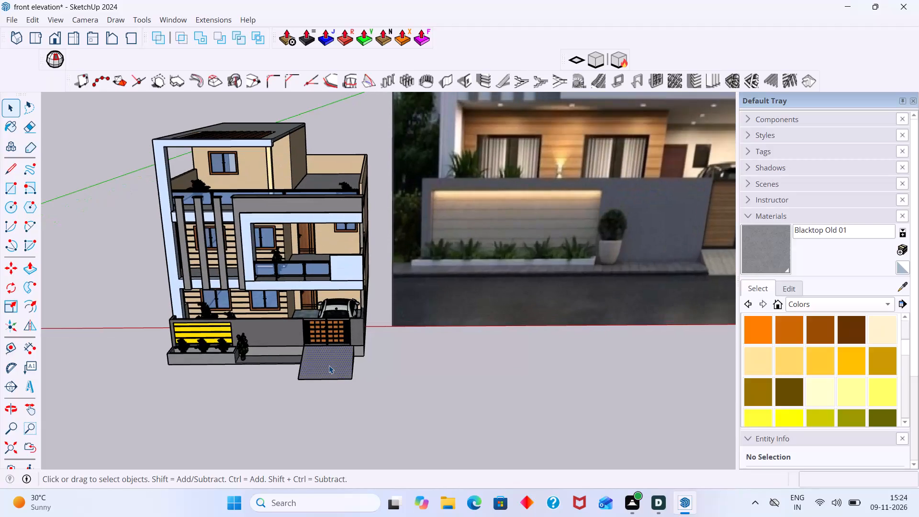
Paint the sloped top face of the driveway ramp in front of the gate with the cream Color D01.
scroll(852, 361, "up", 2)
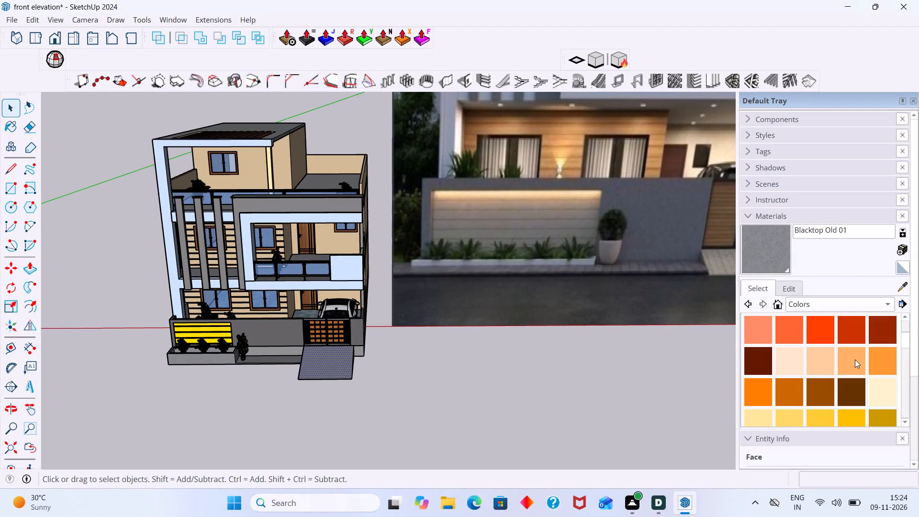
scroll(855, 361, "down", 1)
left_click(881, 368)
scroll(478, 369, "up", 5)
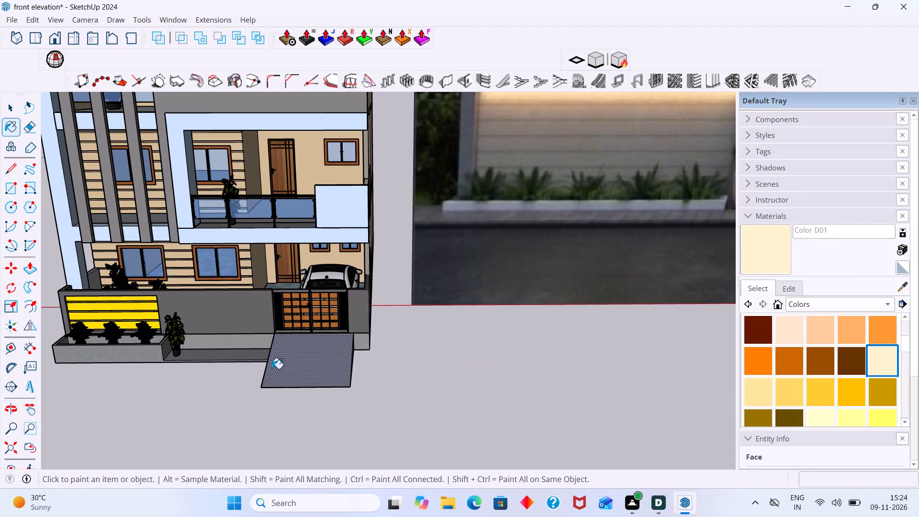
left_click(311, 373)
key("space")
left_click(436, 409)
Paint both side faces and the underside of the driveway ramp with the same cream Color D01.
scroll(433, 398, "down", 8)
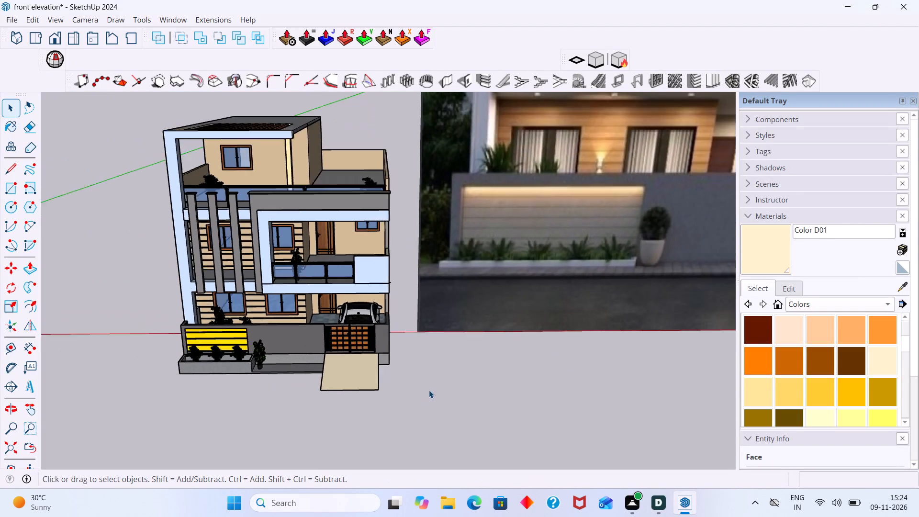
scroll(429, 390, "down", 1)
middle_click_drag(424, 393, 269, 372, "shift")
scroll(274, 372, "up", 3)
middle_click_drag(252, 368, 409, 351)
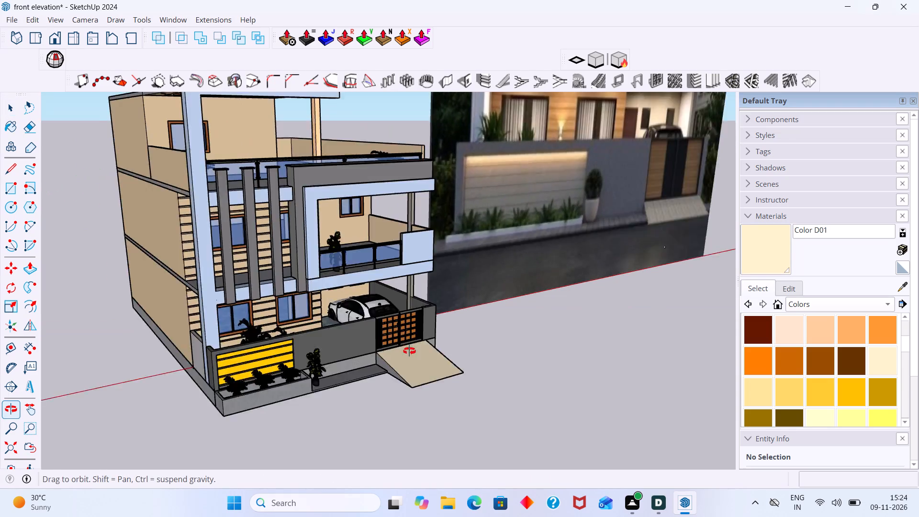
middle_click_drag(409, 351, 429, 347)
scroll(435, 353, "up", 13)
left_click(760, 262)
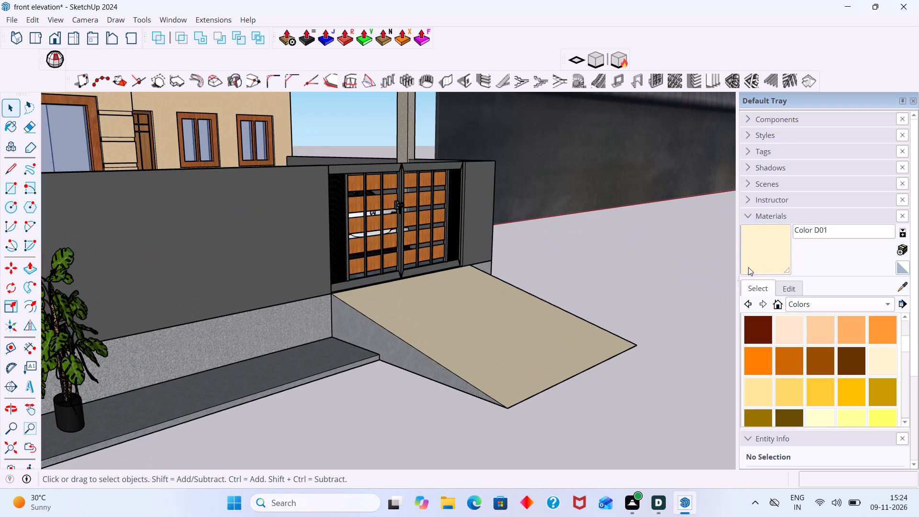
scroll(461, 370, "up", 4)
left_click(434, 379)
scroll(453, 379, "down", 4)
middle_click_drag(555, 370, 284, 348)
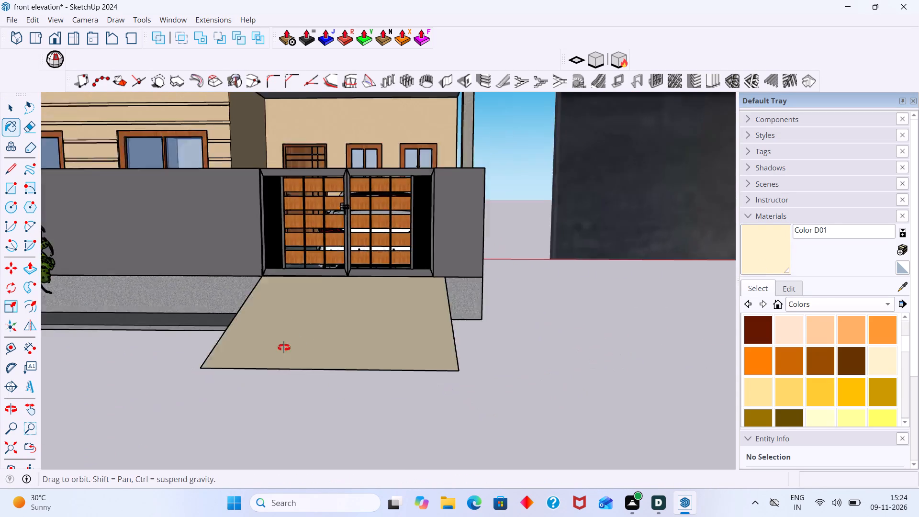
middle_click_drag(284, 348, 202, 347)
scroll(309, 320, "up", 4)
left_click(369, 315)
middle_click_drag(363, 356, 362, 260)
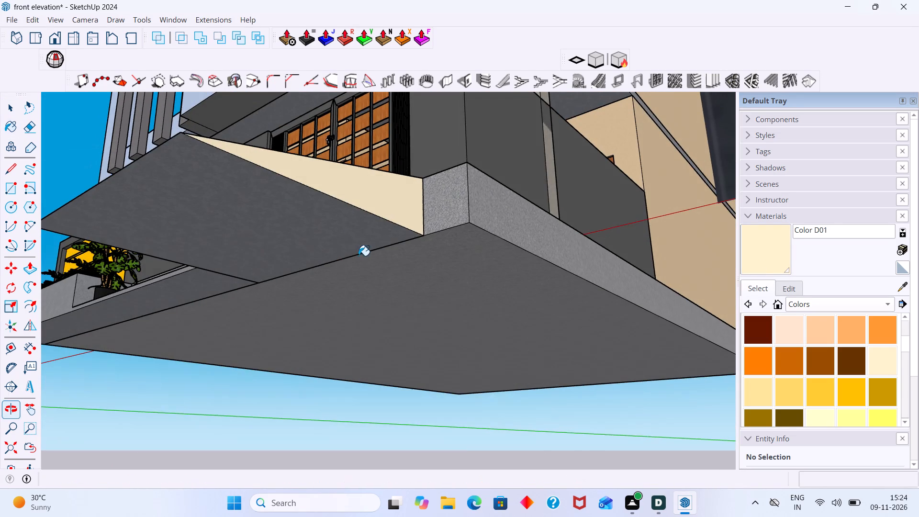
left_click(341, 228)
scroll(338, 228, "down", 12)
key("space")
Examine the whole front elevation alongside the reference photo, then the roof slab with its wooden pergola slats.
middle_click_drag(363, 362, 445, 481)
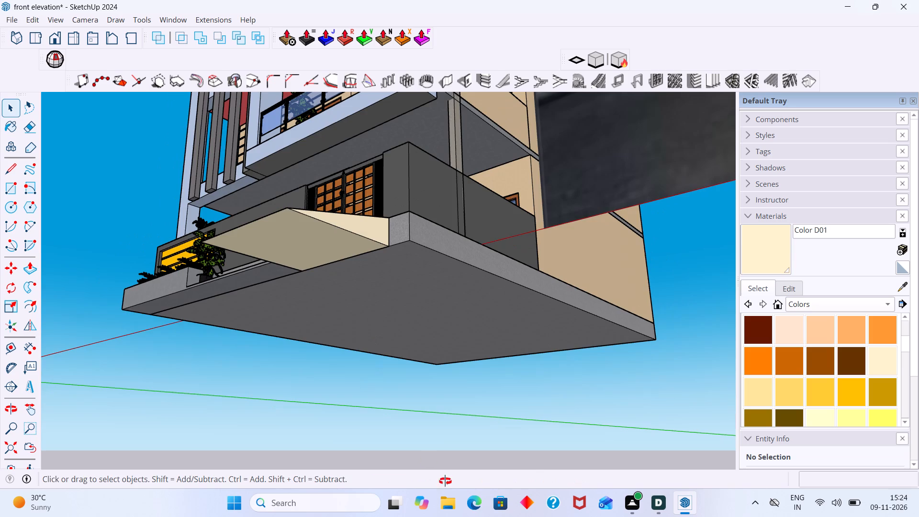
middle_click_drag(445, 481, 466, 497)
scroll(452, 424, "down", 13)
middle_click_drag(493, 412, 329, 372, "shift")
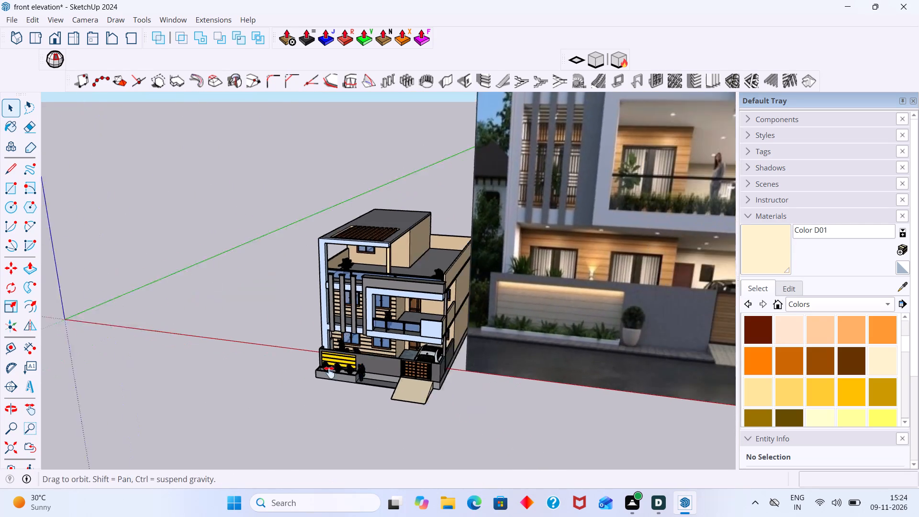
middle_click_drag(329, 372, 272, 370, "shift")
scroll(395, 328, "up", 3)
middle_click_drag(400, 331, 464, 341)
scroll(459, 337, "down", 5)
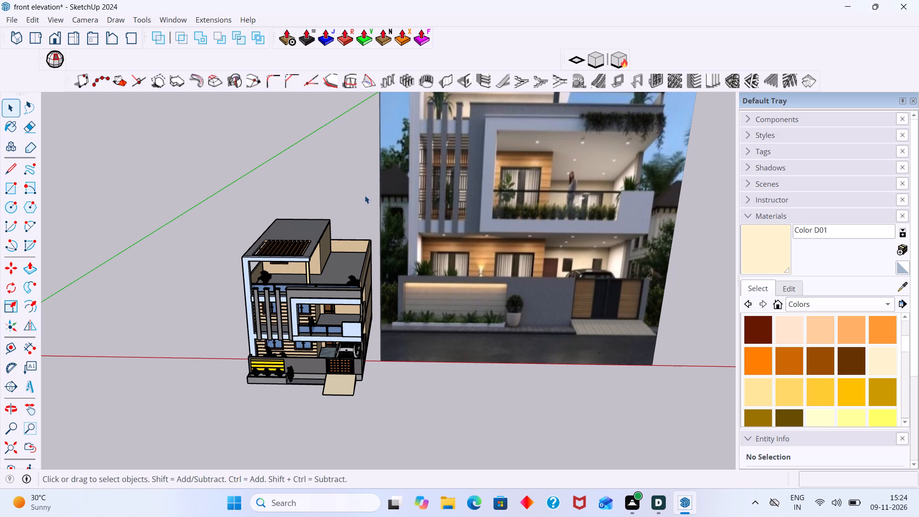
scroll(304, 244, "up", 15)
middle_click_drag(237, 253, 314, 260)
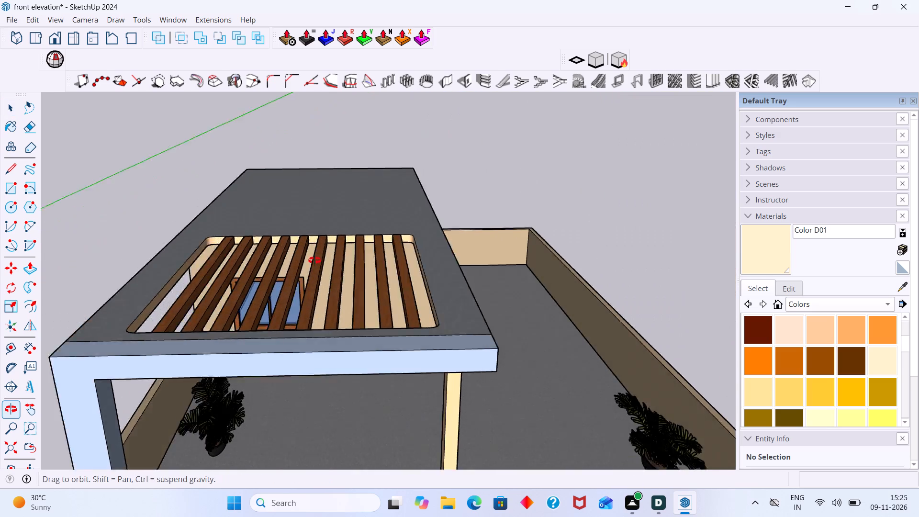
middle_click_drag(314, 260, 359, 255)
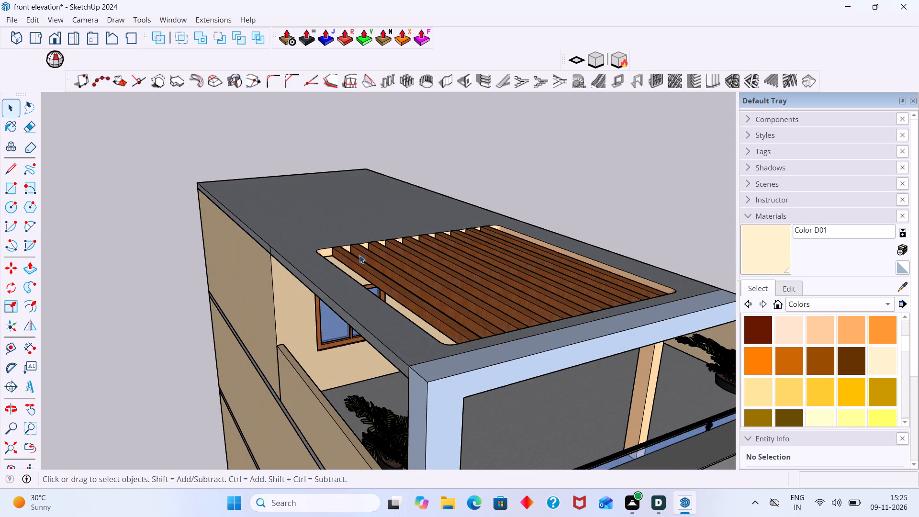
scroll(360, 255, "down", 7)
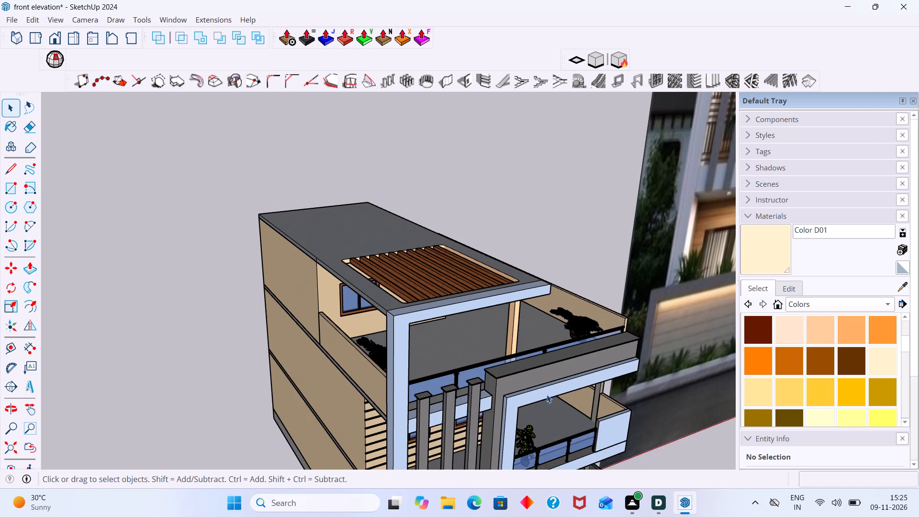
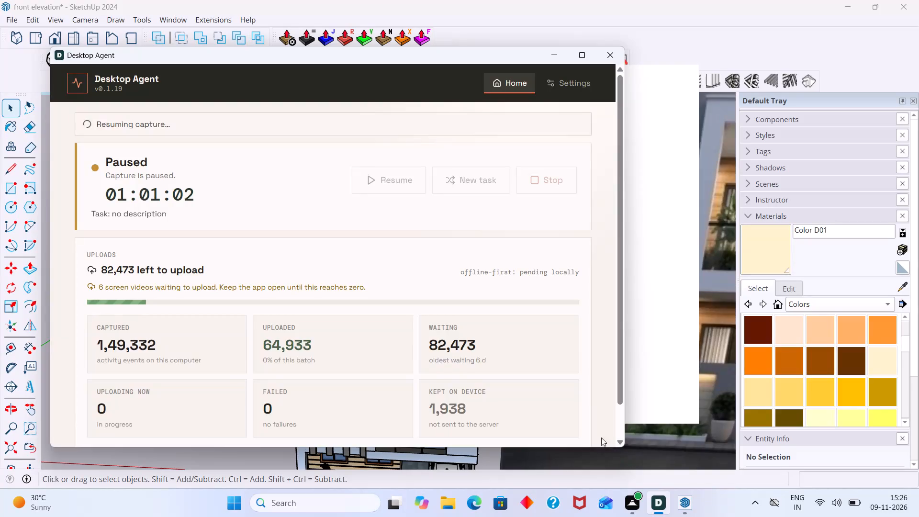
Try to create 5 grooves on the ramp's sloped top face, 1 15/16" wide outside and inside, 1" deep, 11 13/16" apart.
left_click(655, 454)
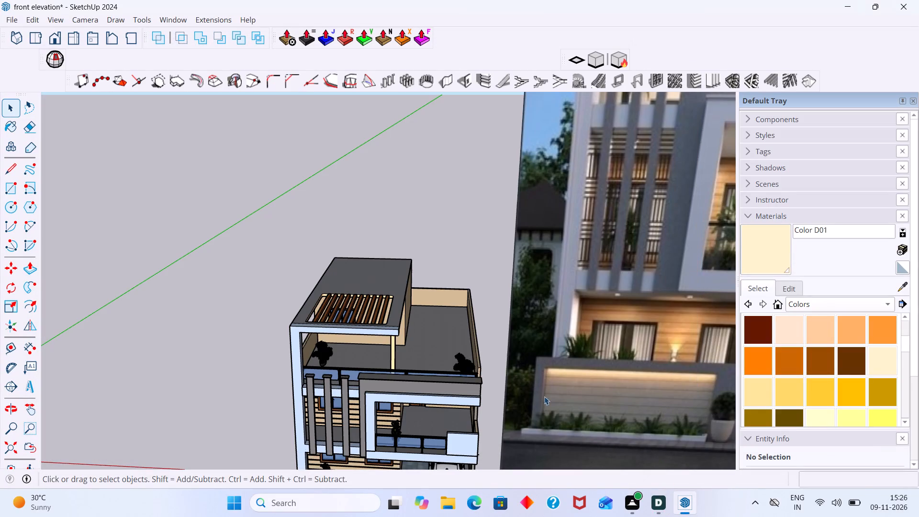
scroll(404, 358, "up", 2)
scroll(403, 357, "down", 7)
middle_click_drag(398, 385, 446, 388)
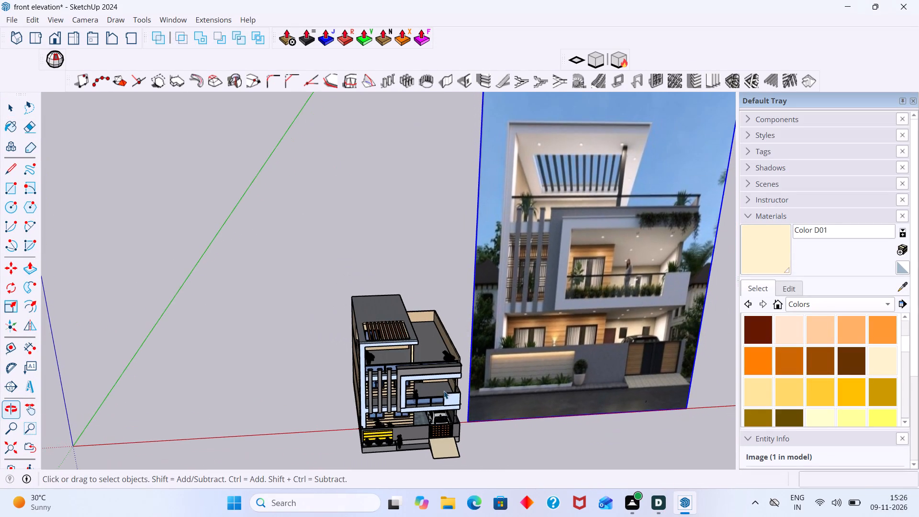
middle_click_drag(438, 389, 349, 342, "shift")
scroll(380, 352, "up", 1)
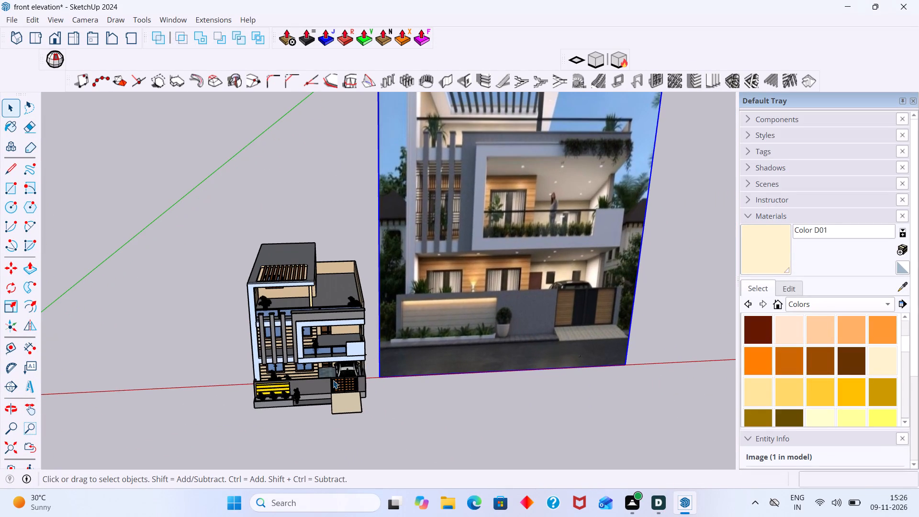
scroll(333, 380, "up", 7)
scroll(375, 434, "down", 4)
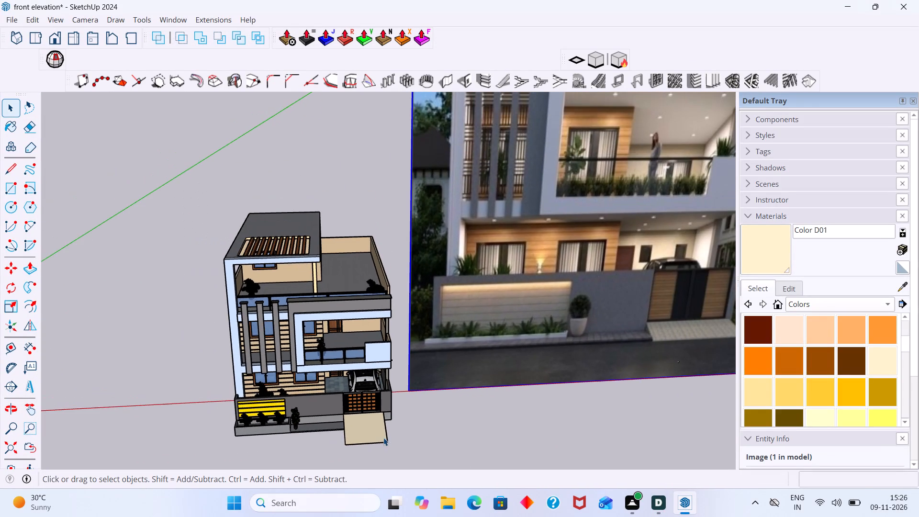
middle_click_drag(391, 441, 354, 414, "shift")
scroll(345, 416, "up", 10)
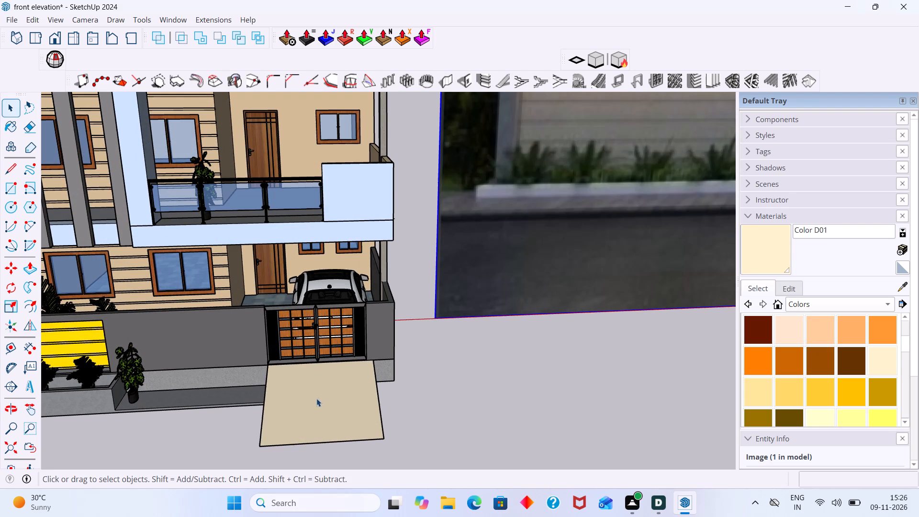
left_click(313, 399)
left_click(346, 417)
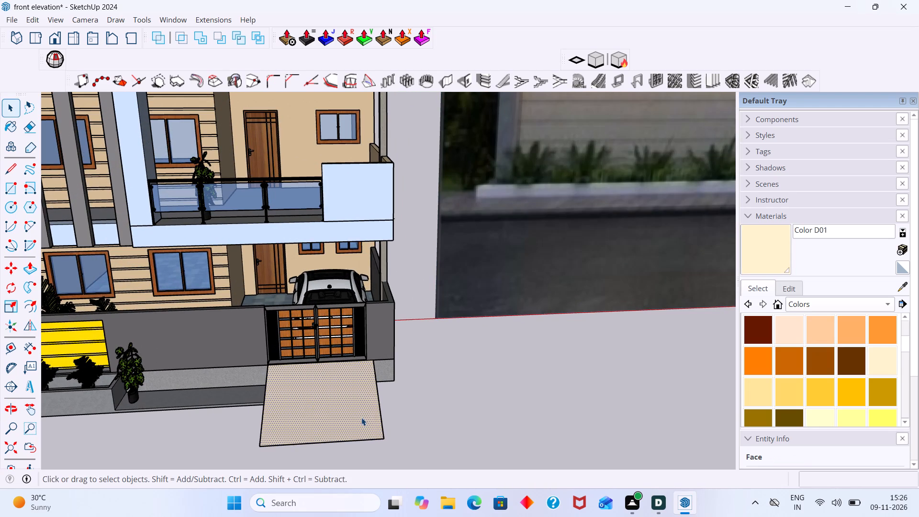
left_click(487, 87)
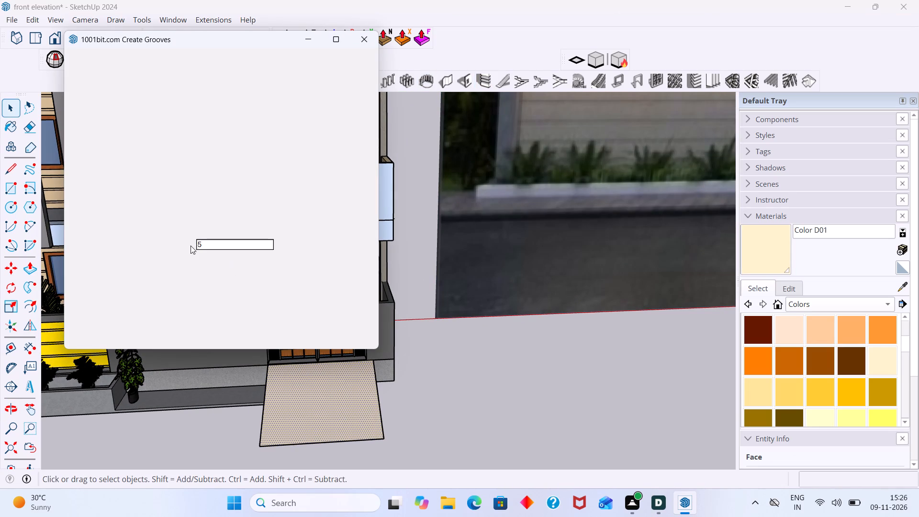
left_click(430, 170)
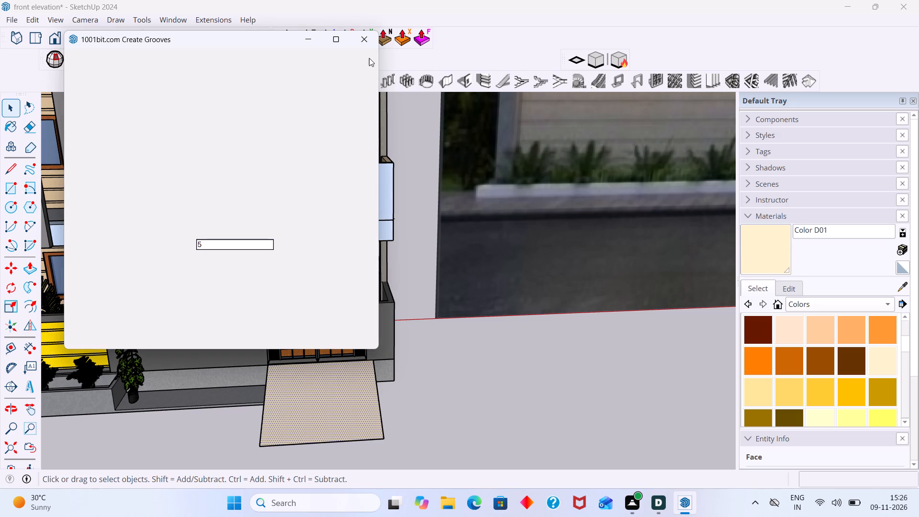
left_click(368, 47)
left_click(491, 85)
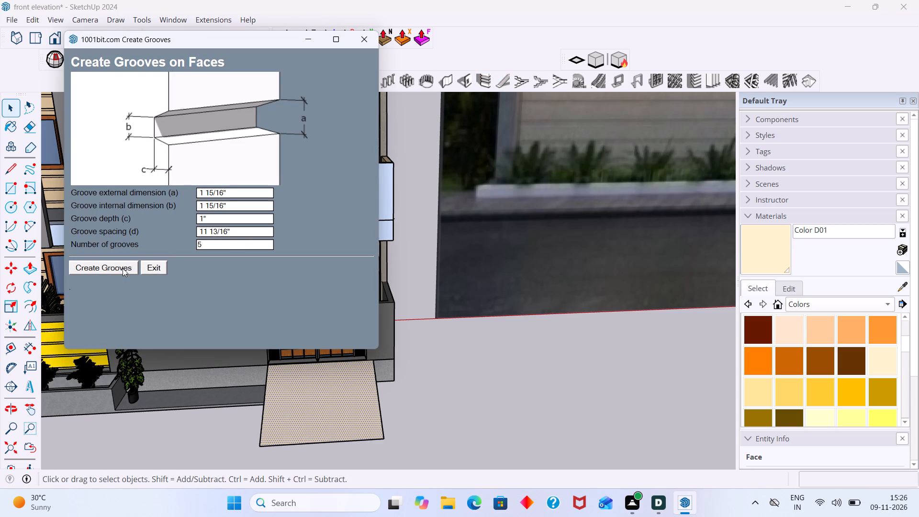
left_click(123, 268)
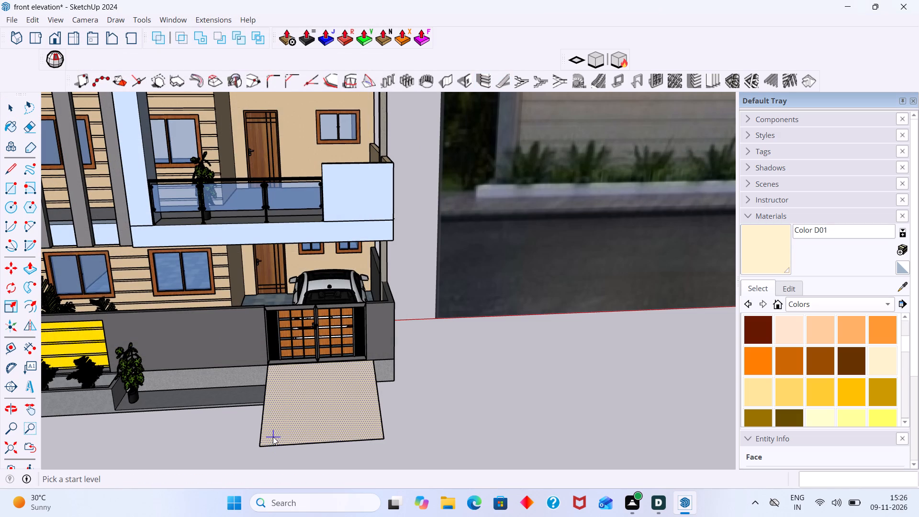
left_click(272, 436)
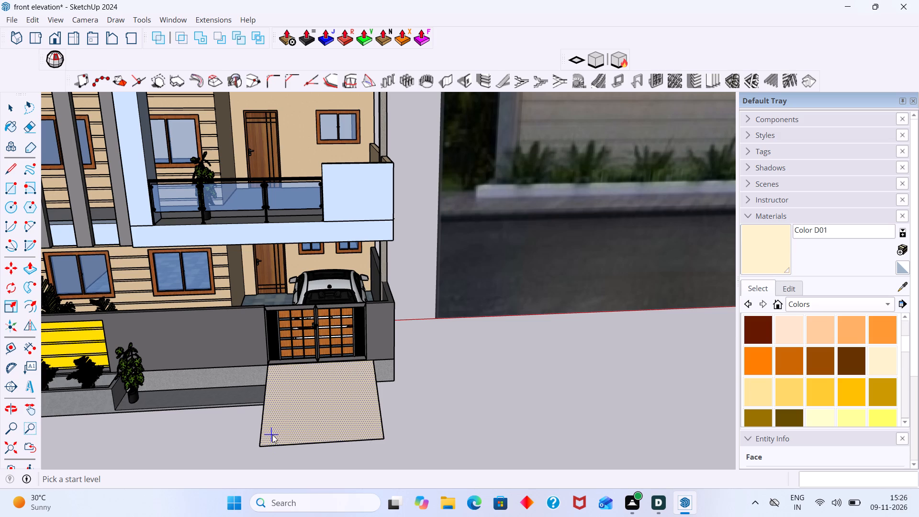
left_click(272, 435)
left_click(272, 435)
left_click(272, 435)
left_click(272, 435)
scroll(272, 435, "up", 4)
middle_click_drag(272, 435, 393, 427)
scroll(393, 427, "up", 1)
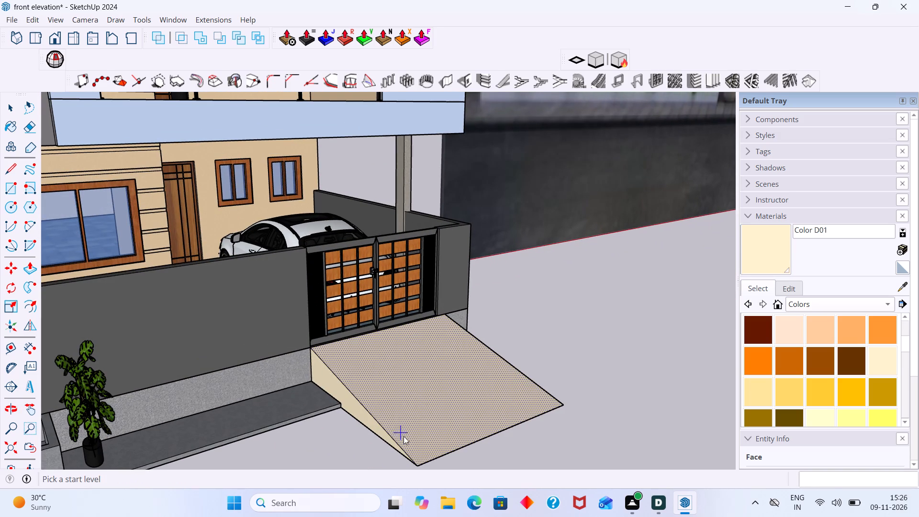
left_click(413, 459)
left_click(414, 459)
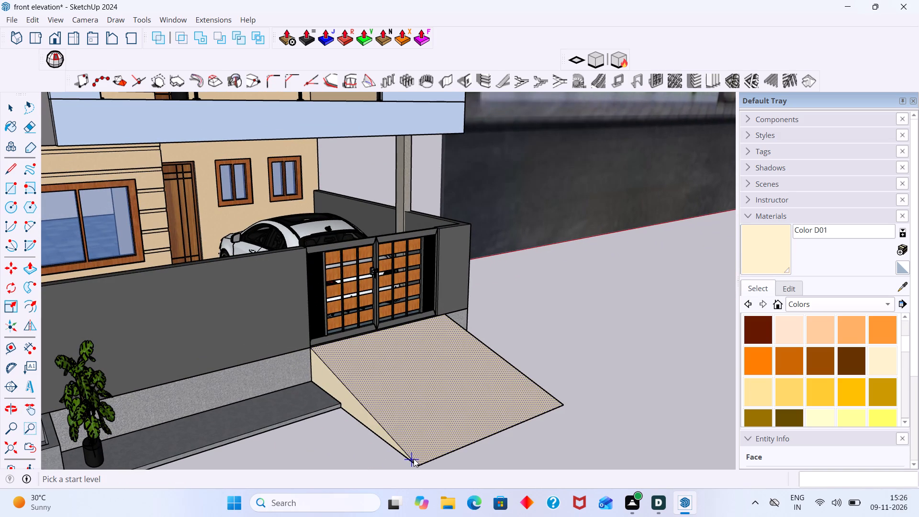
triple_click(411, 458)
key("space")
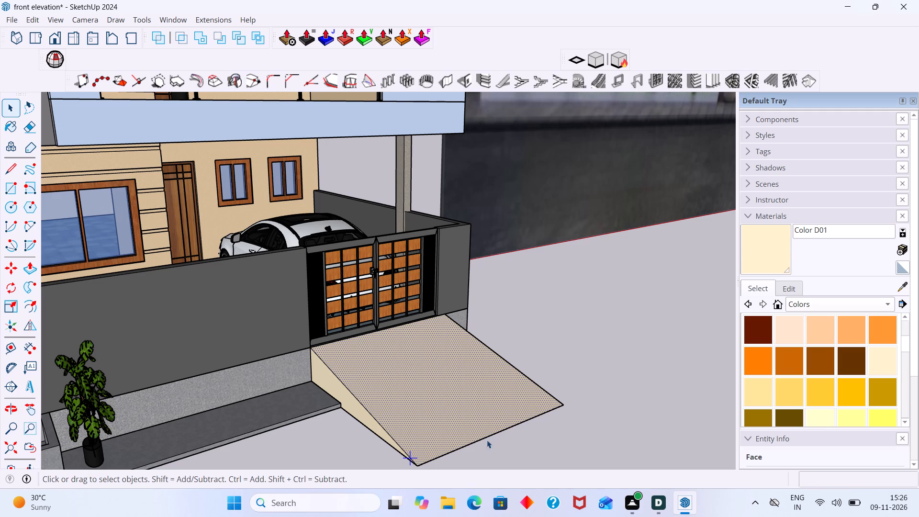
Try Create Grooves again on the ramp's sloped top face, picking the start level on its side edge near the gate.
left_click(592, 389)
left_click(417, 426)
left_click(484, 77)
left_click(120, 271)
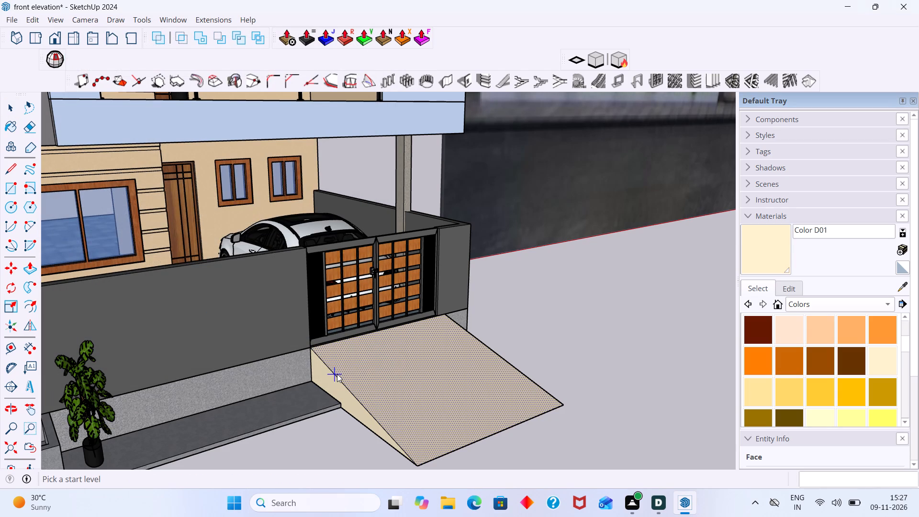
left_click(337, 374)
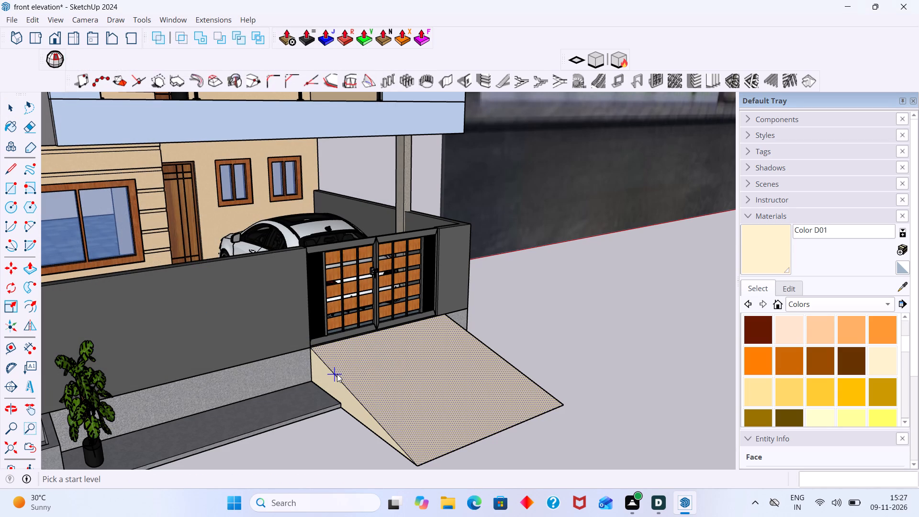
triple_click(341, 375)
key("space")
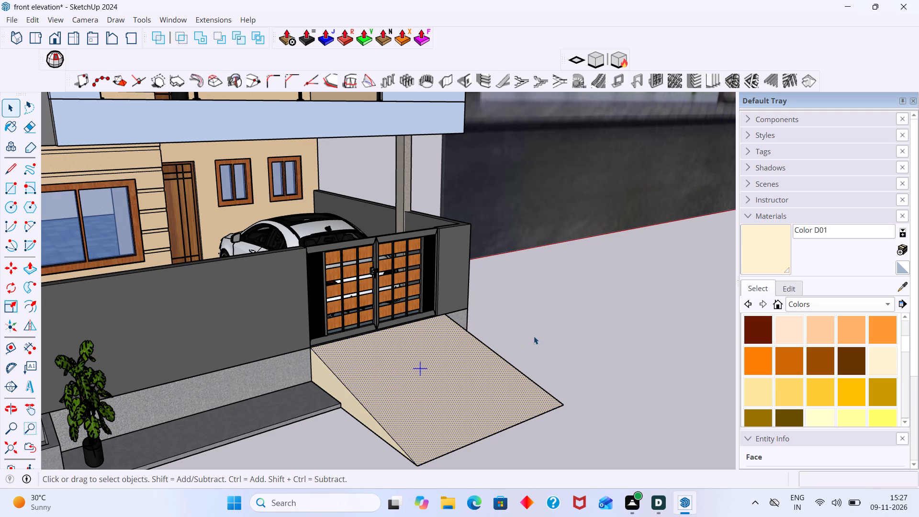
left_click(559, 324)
Draw a line about 7' 9 11/16" long across the ramp's top face, edge to edge just below the gate.
scroll(530, 344, "down", 7)
middle_click_drag(515, 359, 427, 363)
scroll(426, 363, "down", 6)
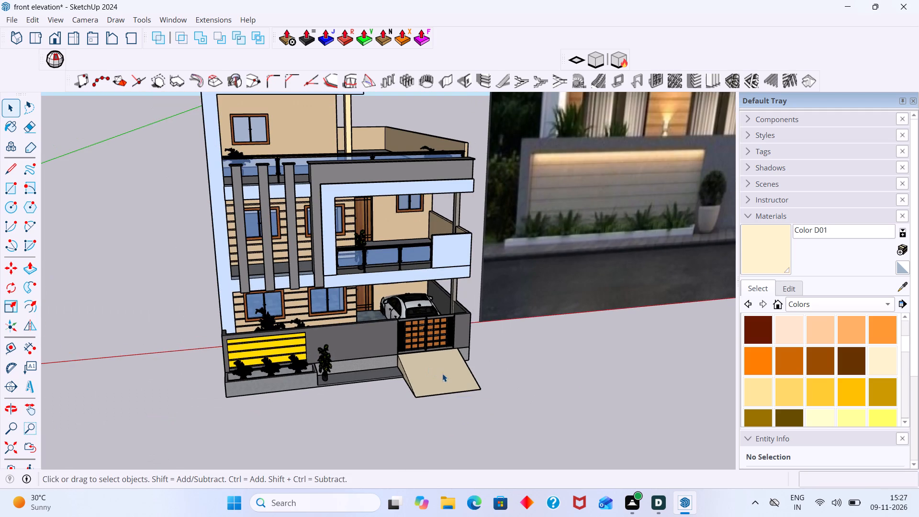
middle_click_drag(447, 380, 329, 358, "shift")
scroll(313, 353, "up", 1)
key("l")
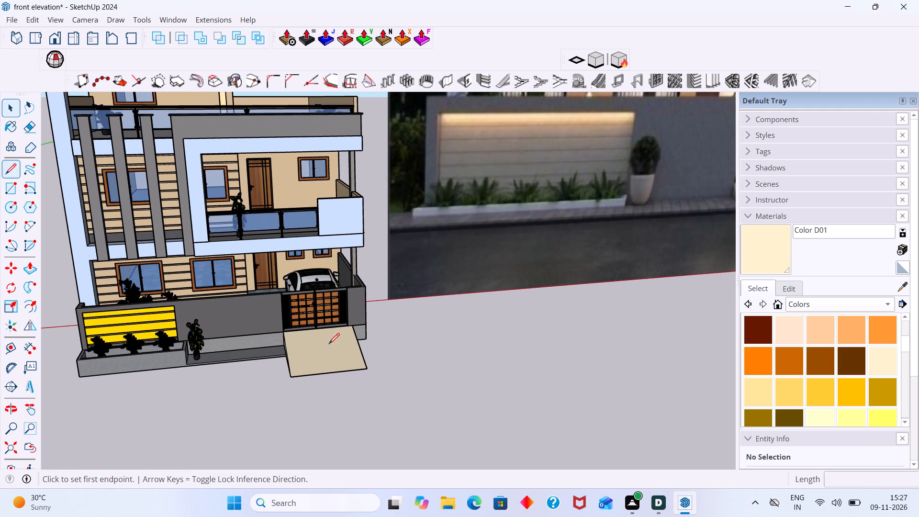
scroll(289, 343, "up", 6)
middle_click_drag(286, 344, 358, 353)
scroll(358, 353, "up", 7)
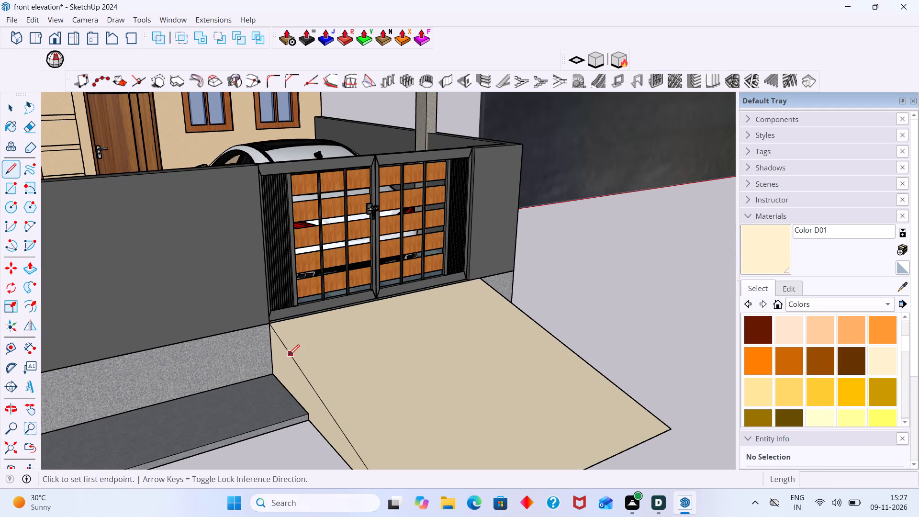
left_click(288, 355)
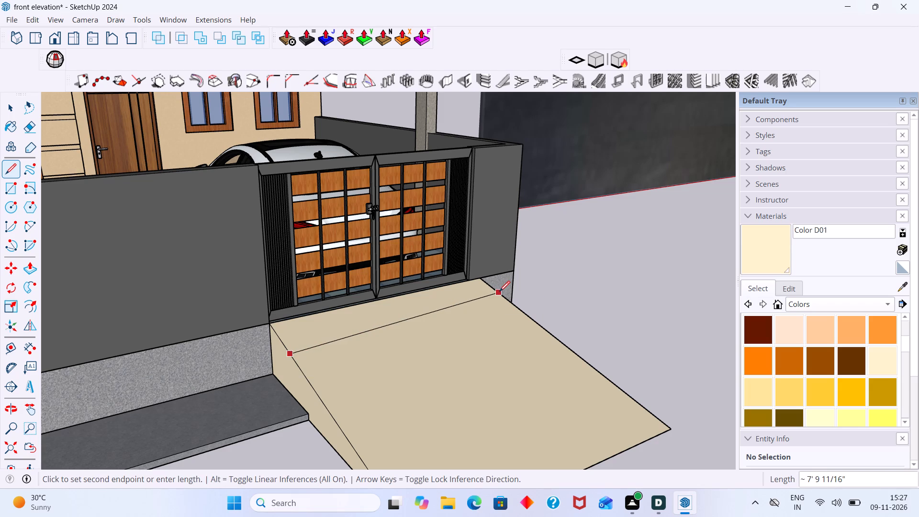
left_click(499, 292)
key("space")
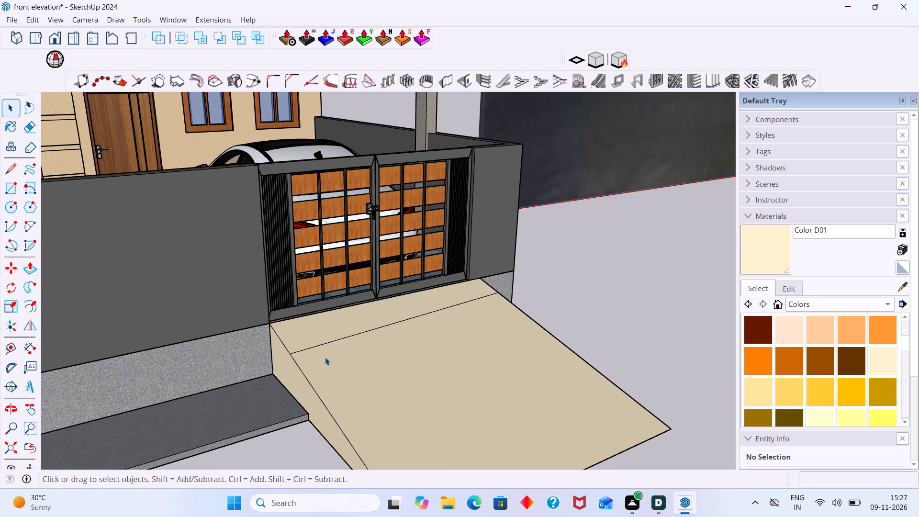
Draw a second line about 7' 9 5/8" long across the ramp just below the first, leaving a narrow groove strip between them.
key("l")
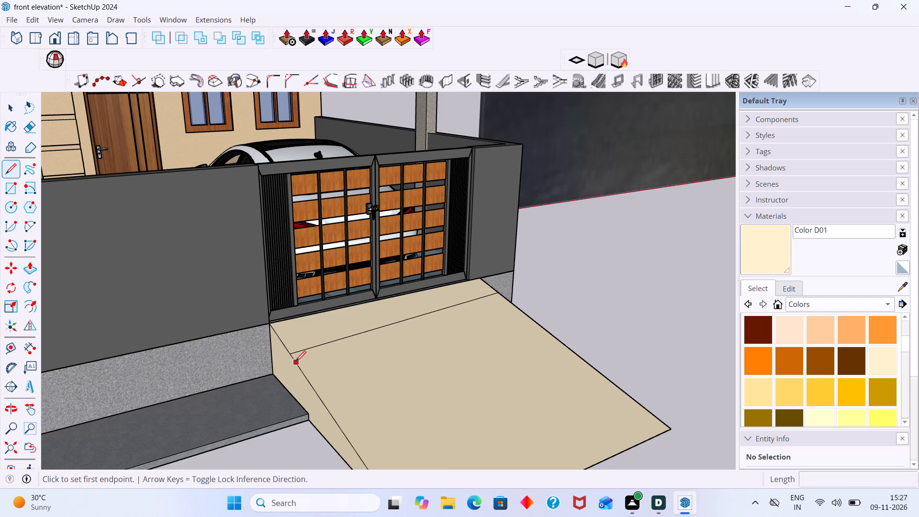
left_click(298, 362)
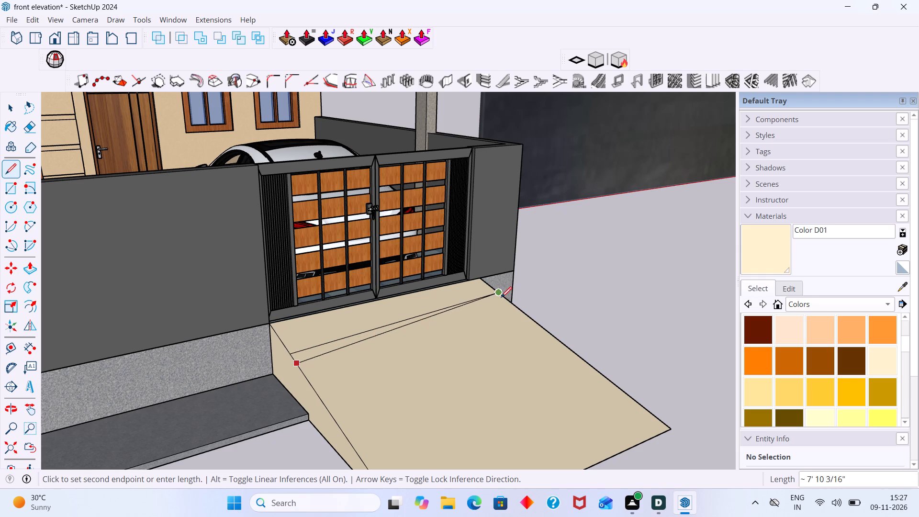
scroll(510, 299, "up", 4)
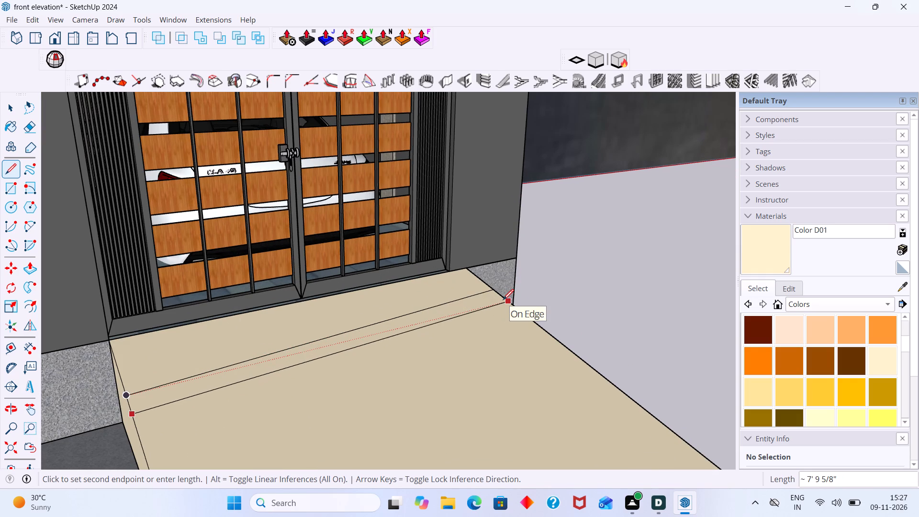
left_click(507, 304)
key("space")
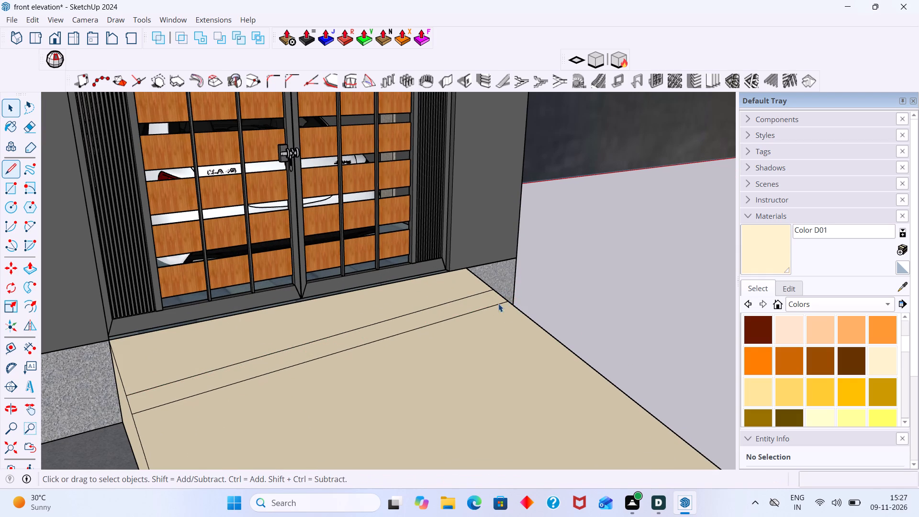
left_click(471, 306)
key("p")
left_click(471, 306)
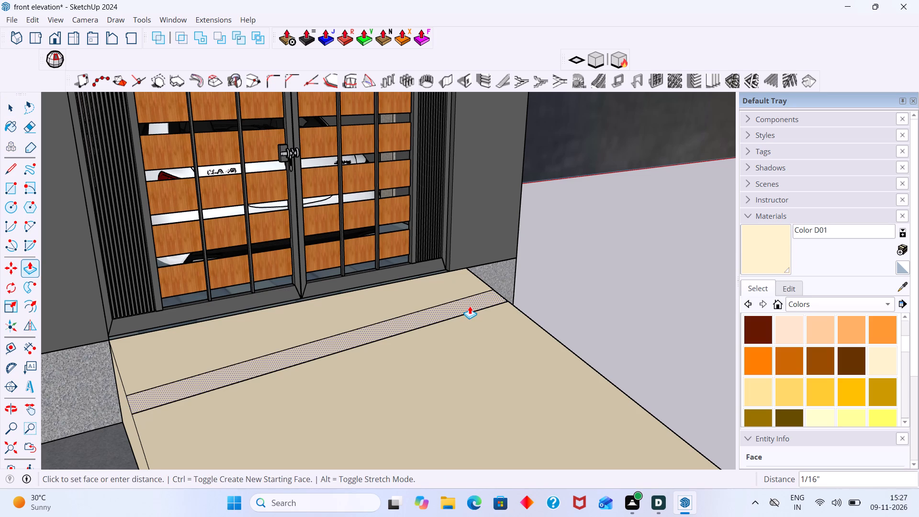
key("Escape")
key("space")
Copy the lower groove line about 1' 2 1/4" down the ramp's slope, along its side edge.
scroll(485, 312, "down", 6)
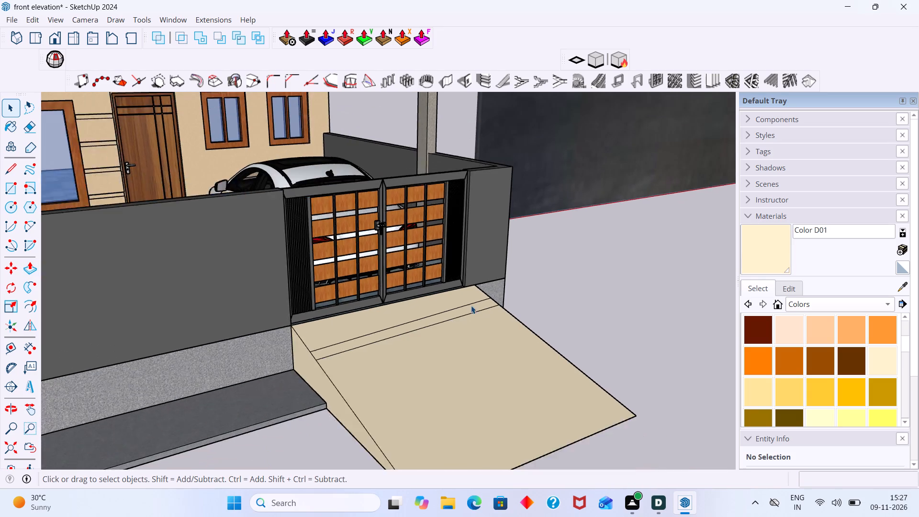
scroll(471, 305, "down", 3)
middle_click_drag(390, 356, 490, 370)
scroll(451, 359, "up", 9)
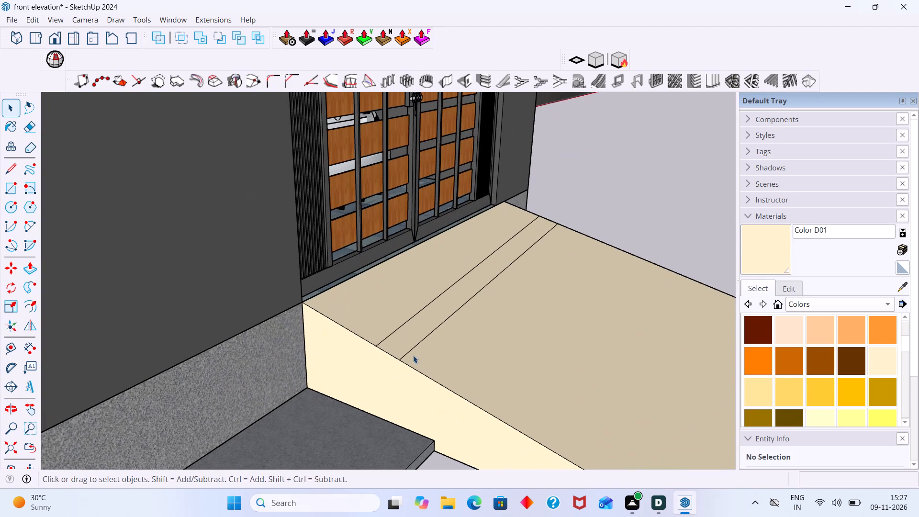
left_click(410, 352)
key("m")
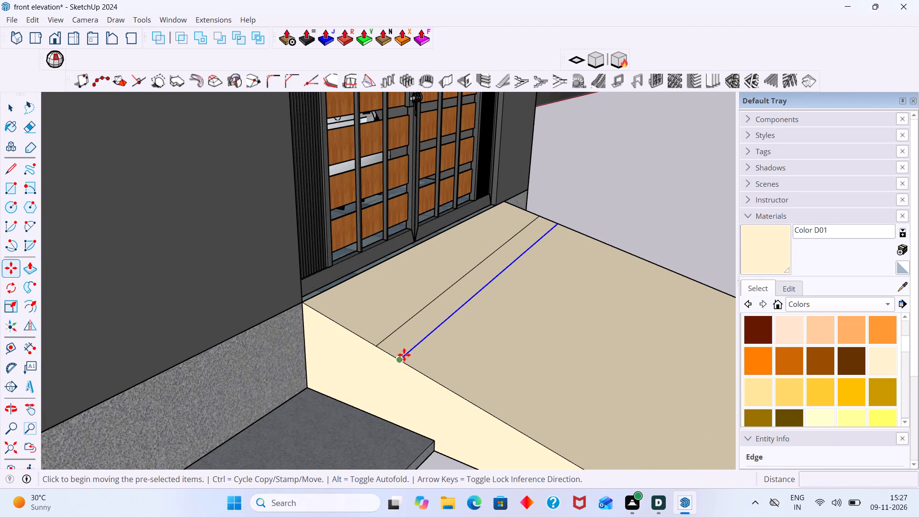
left_click(401, 358)
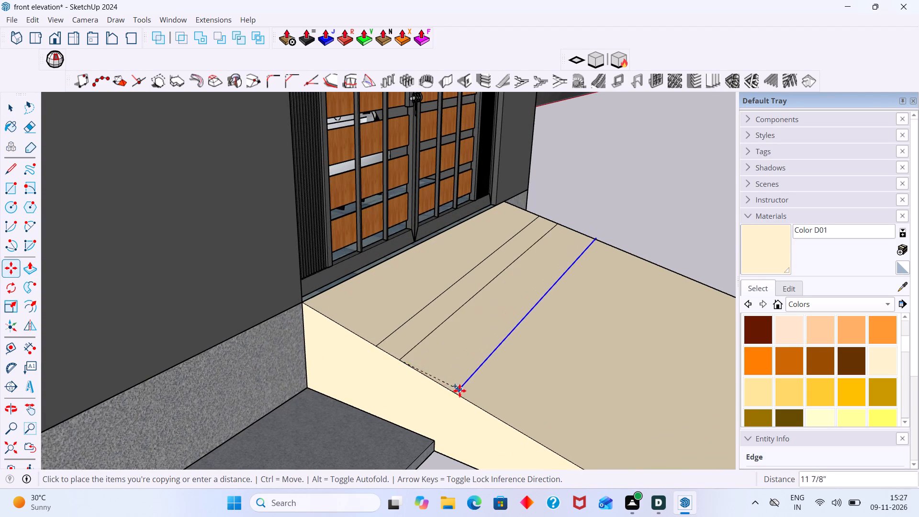
left_click(469, 398)
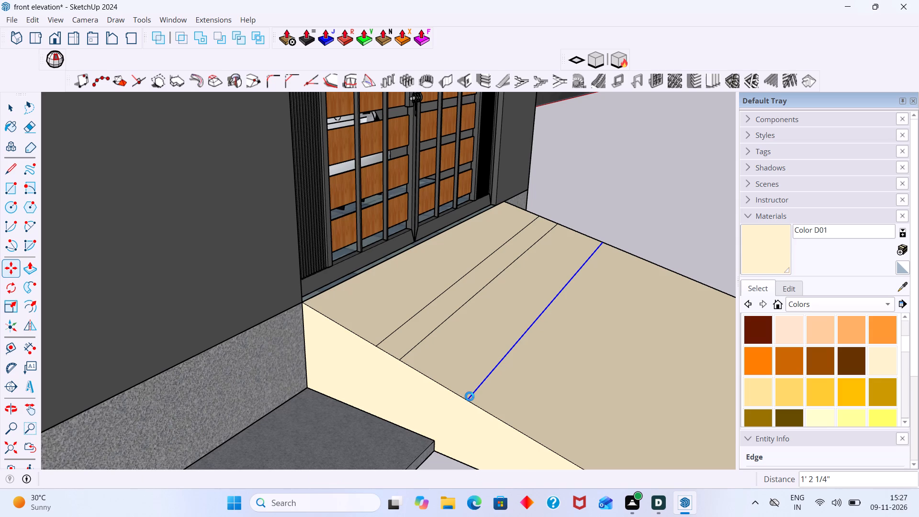
Copy that new line about 3 13/16" further down the slope to make the second groove strip.
middle_click_drag(470, 396, 434, 353, "shift")
scroll(434, 353, "up", 1, "shift")
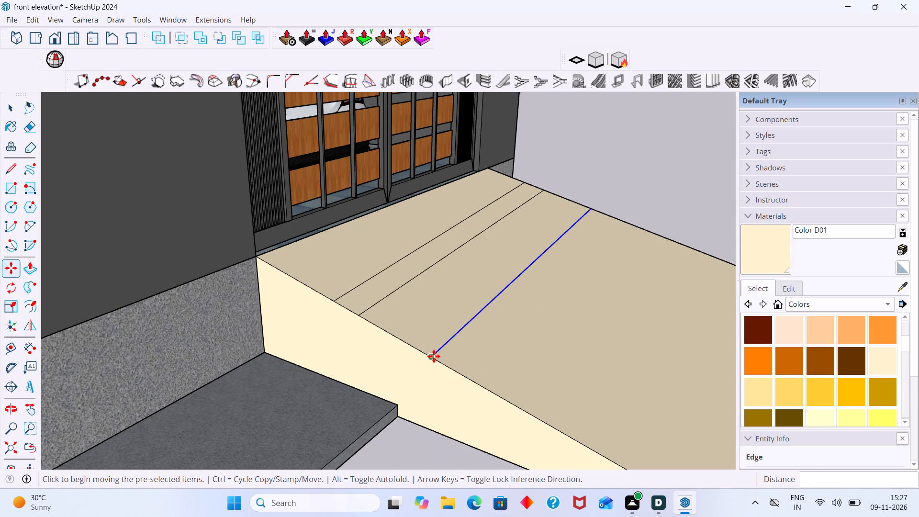
left_click(434, 356)
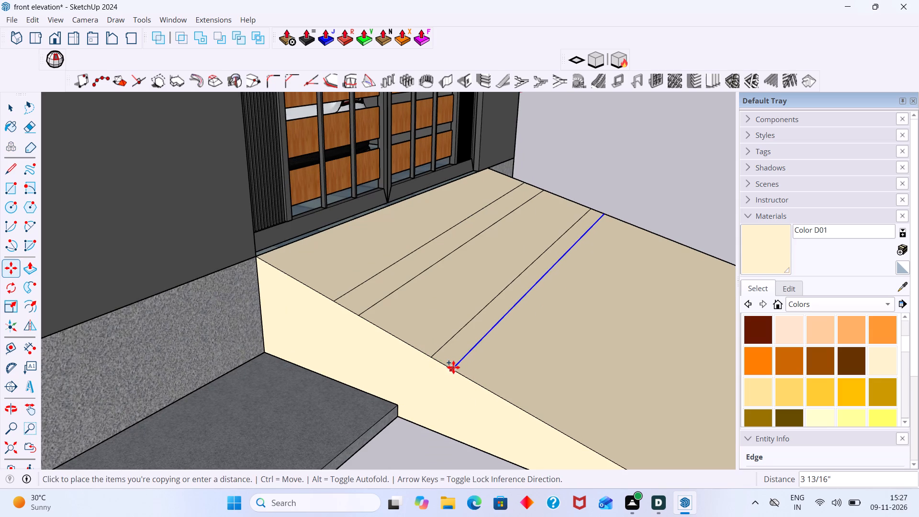
left_click(453, 367)
scroll(465, 372, "down", 5)
scroll(464, 382, "up", 2)
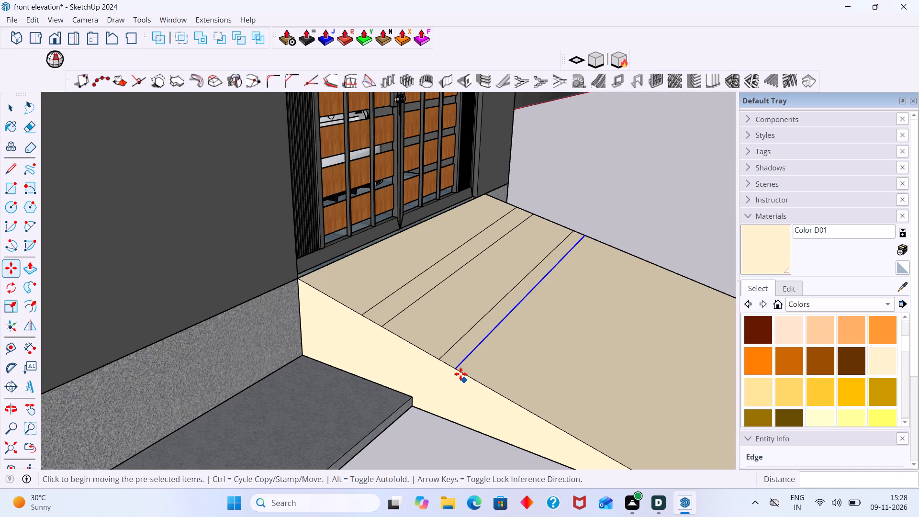
key("space")
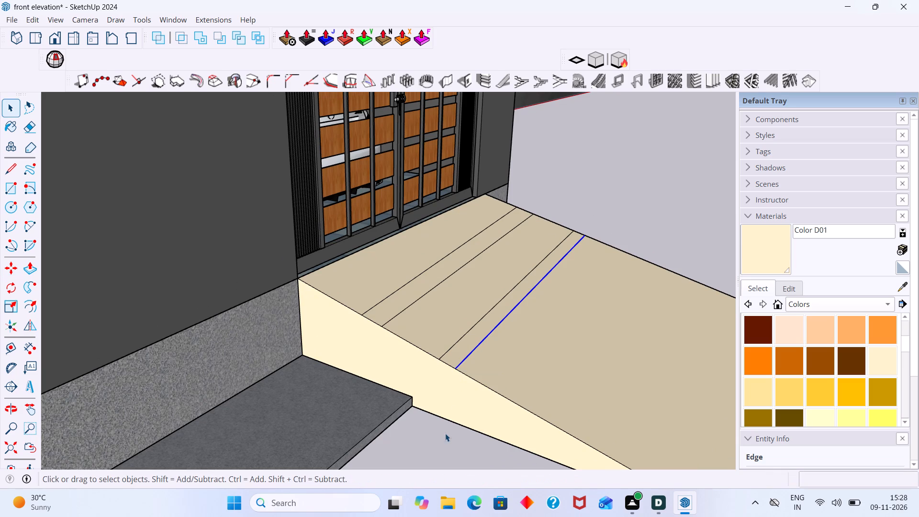
Copy both lines of the second groove strip about 1' 8 1/2" down the ramp as a third strip.
left_click(445, 433)
scroll(448, 368, "up", 2)
left_click(460, 365)
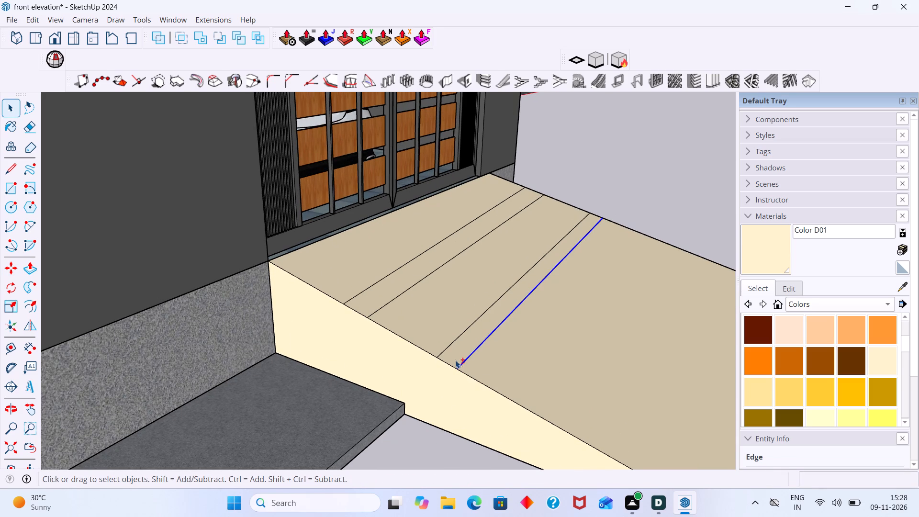
left_click(443, 352, "shift")
key("m")
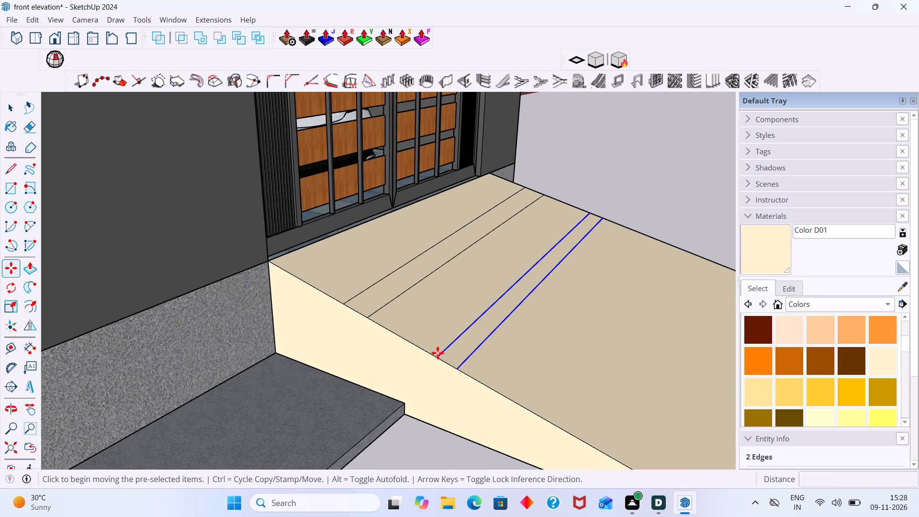
left_click(436, 354)
scroll(524, 398, "down", 3)
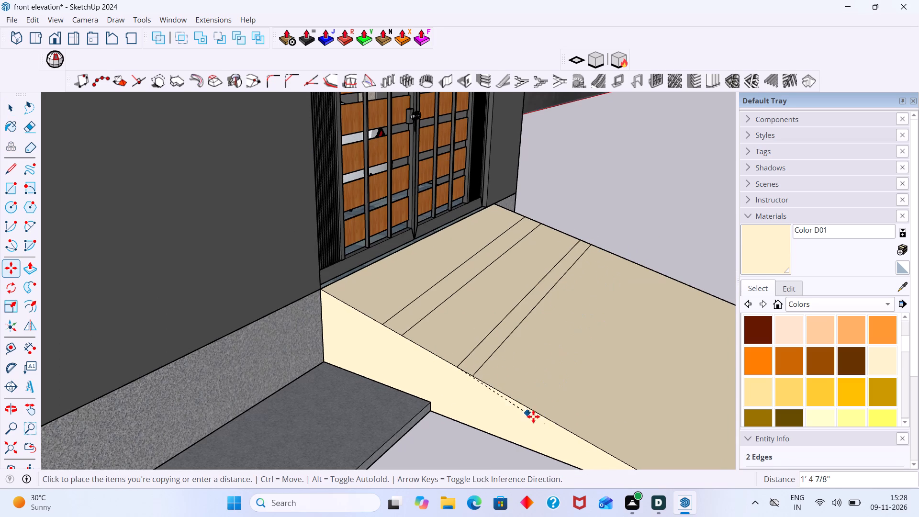
left_click(548, 416)
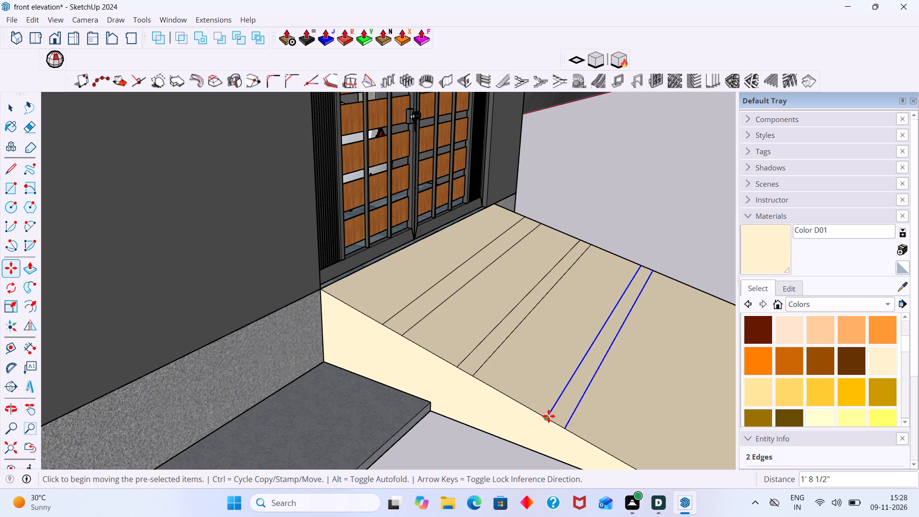
Copy the third strip's two lines about 1' 8 3/4" further down the ramp as a fourth strip, then clear the selection.
middle_click_drag(549, 416, 437, 346)
left_click(435, 347)
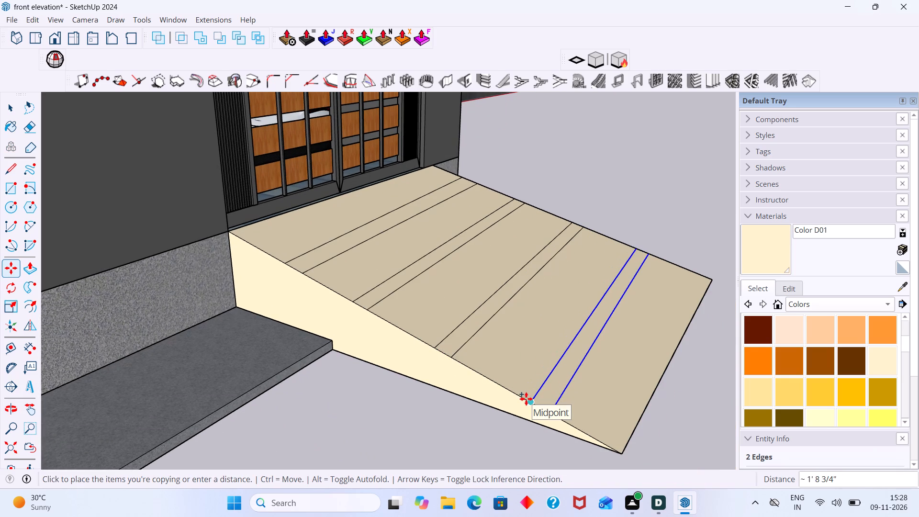
left_click(526, 399)
key("space")
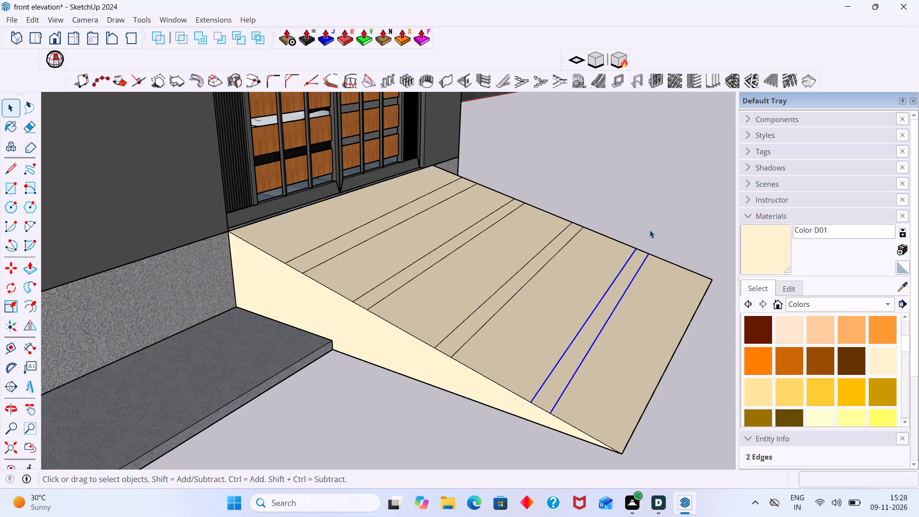
left_click(650, 229)
Save the front elevation model with the whole front of the house in view.
scroll(649, 230, "down", 9)
middle_click_drag(631, 252, 375, 261)
scroll(492, 279, "down", 6)
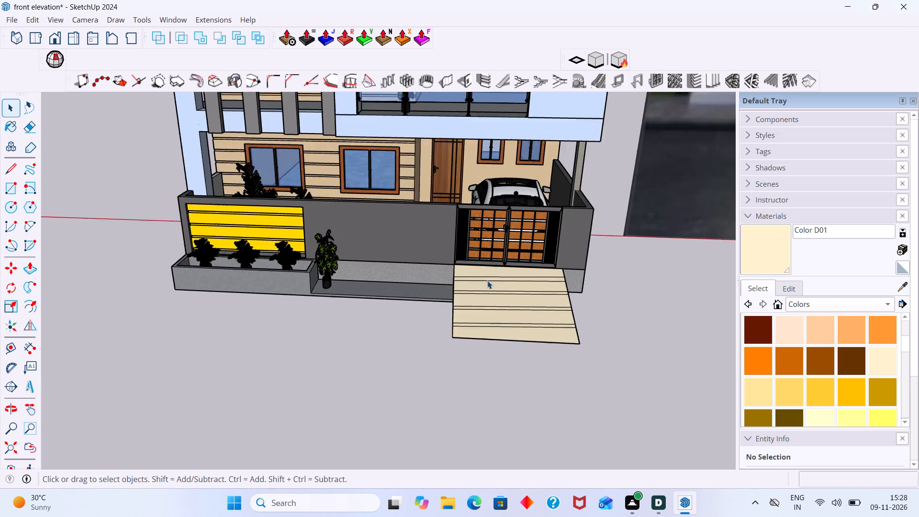
scroll(487, 281, "down", 3)
scroll(451, 267, "down", 3)
left_click(13, 22)
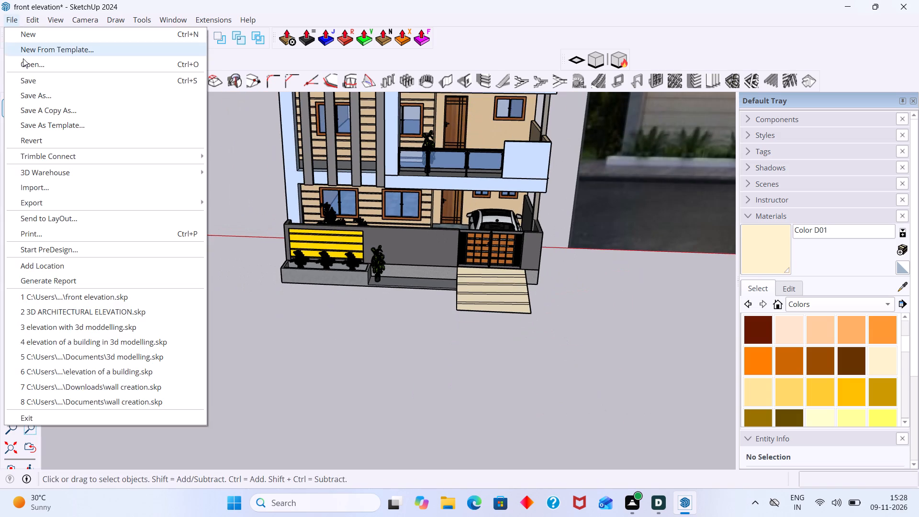
left_click(34, 80)
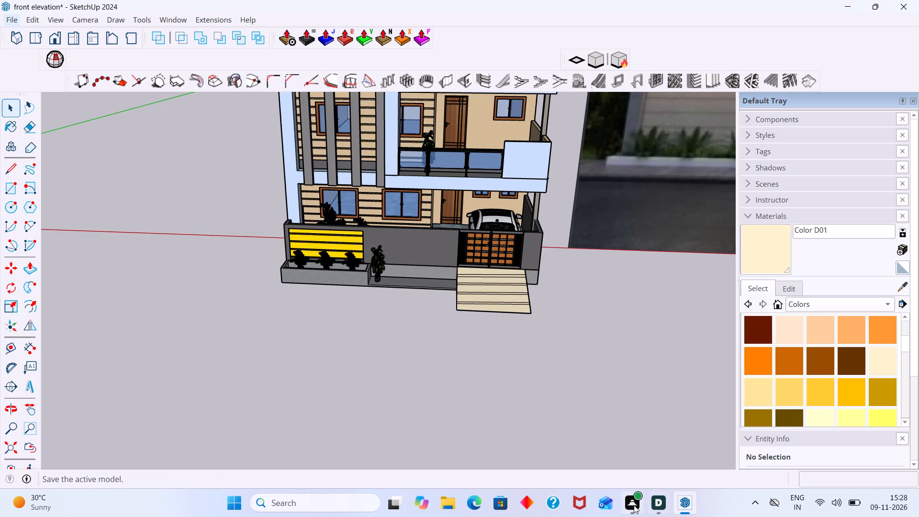
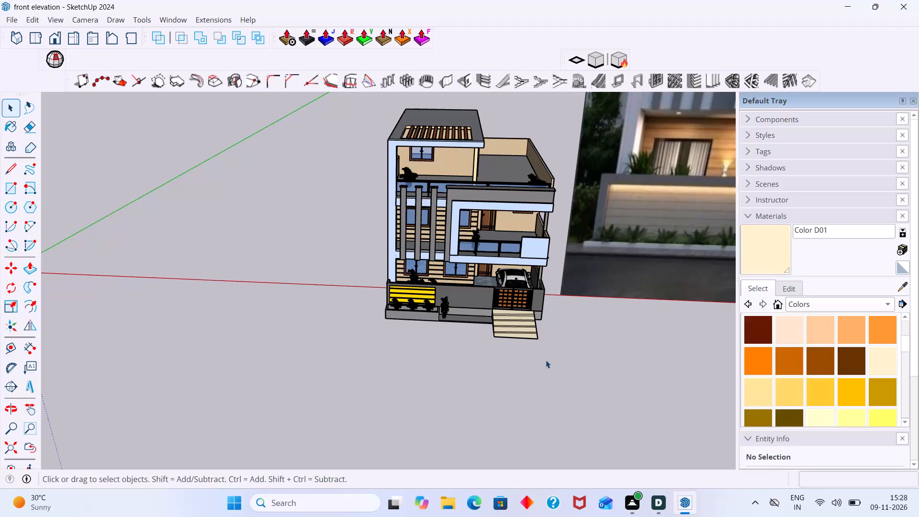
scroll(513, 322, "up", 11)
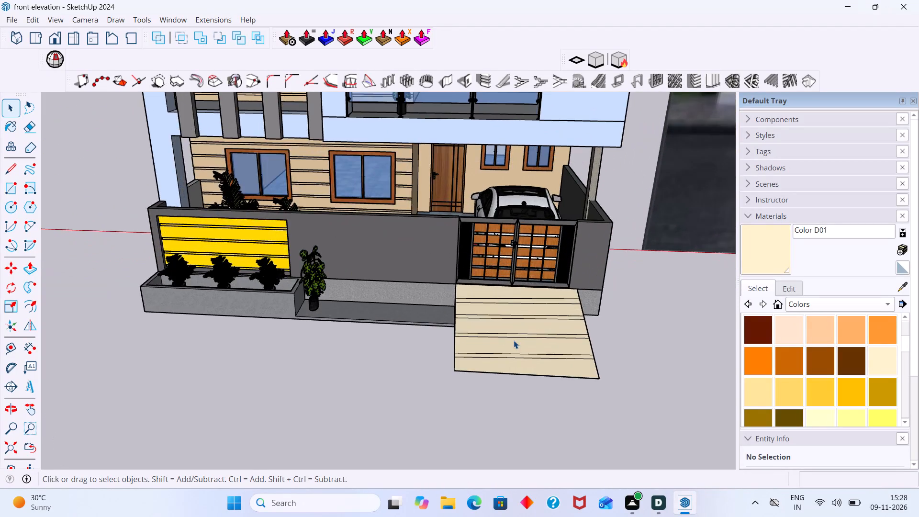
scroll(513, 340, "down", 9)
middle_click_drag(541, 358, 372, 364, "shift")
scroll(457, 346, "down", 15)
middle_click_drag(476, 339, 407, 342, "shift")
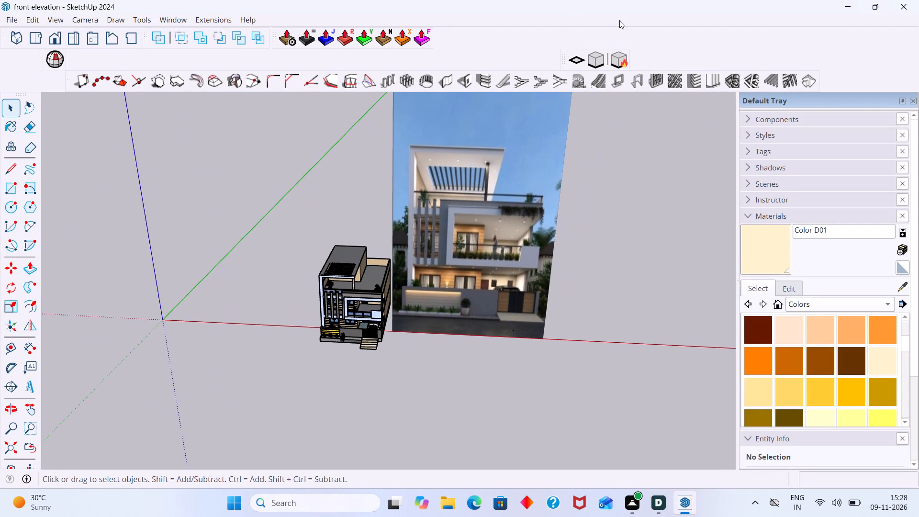
Hide the Fredo6_JointPushPull, FaceUp, 1001bit - tools and Solid Inspector² toolbars from the workspace.
right_click(663, 38)
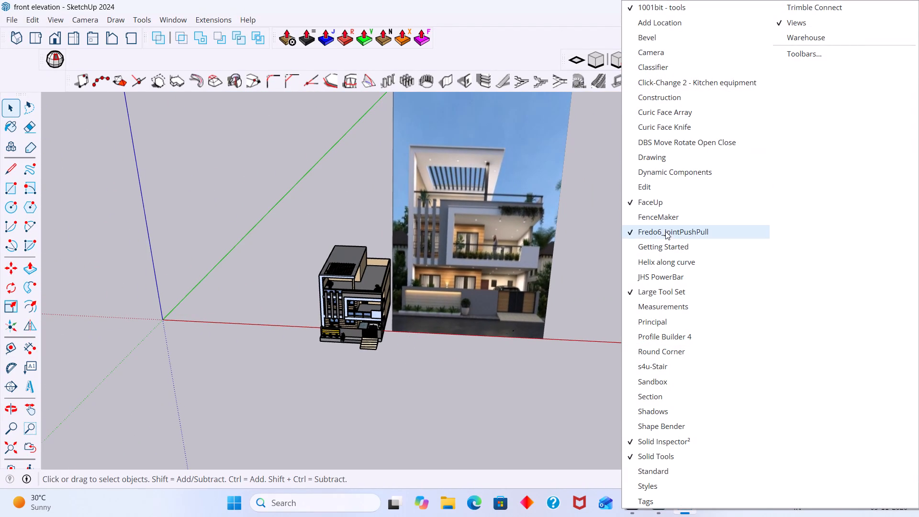
left_click(663, 231)
right_click(654, 32)
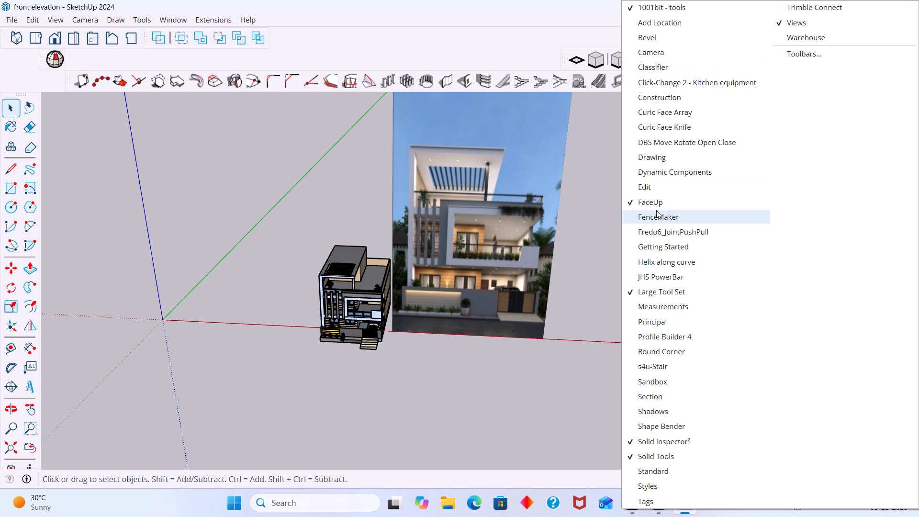
left_click(655, 207)
right_click(674, 30)
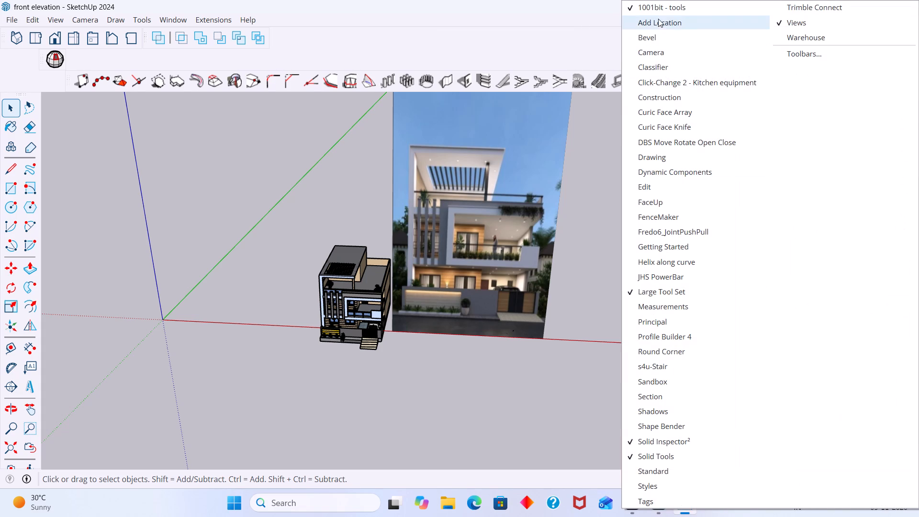
left_click(656, 11)
right_click(673, 48)
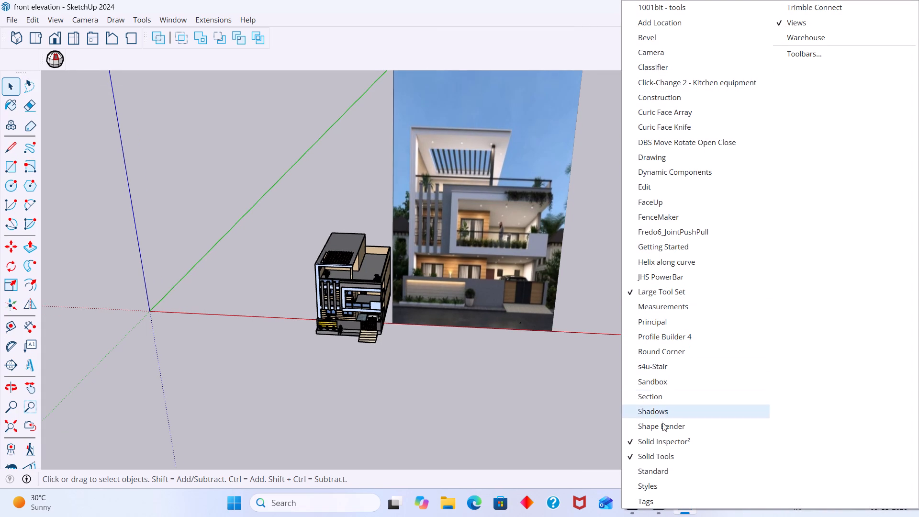
left_click(656, 439)
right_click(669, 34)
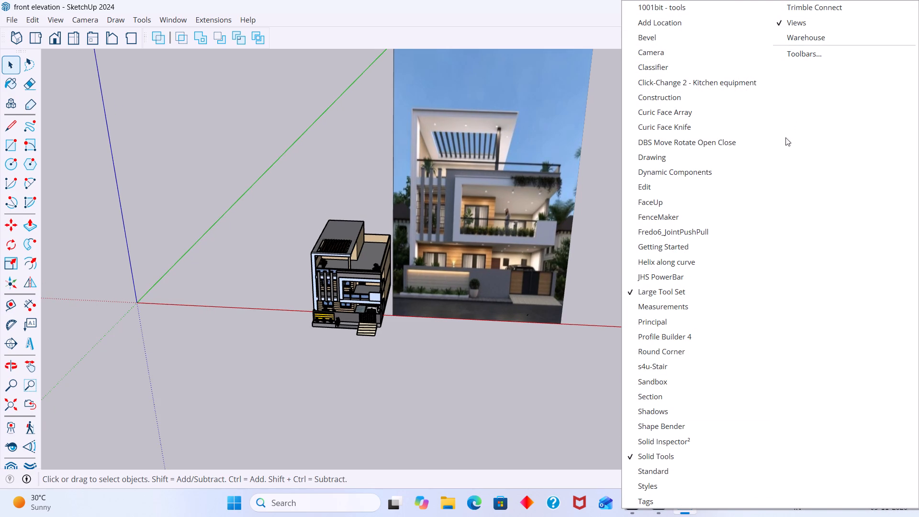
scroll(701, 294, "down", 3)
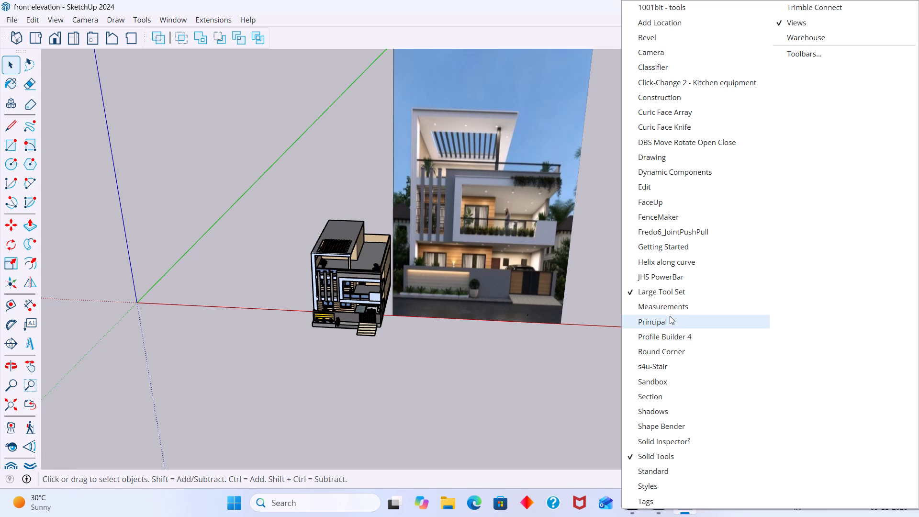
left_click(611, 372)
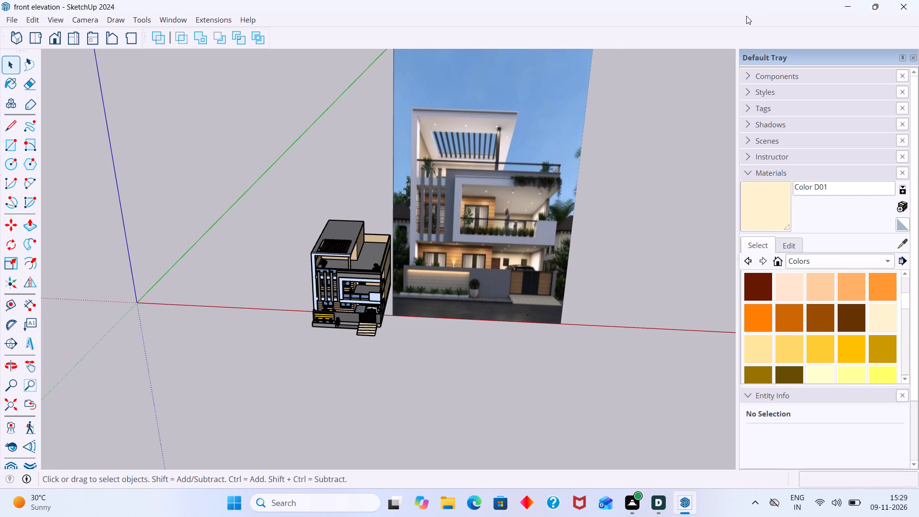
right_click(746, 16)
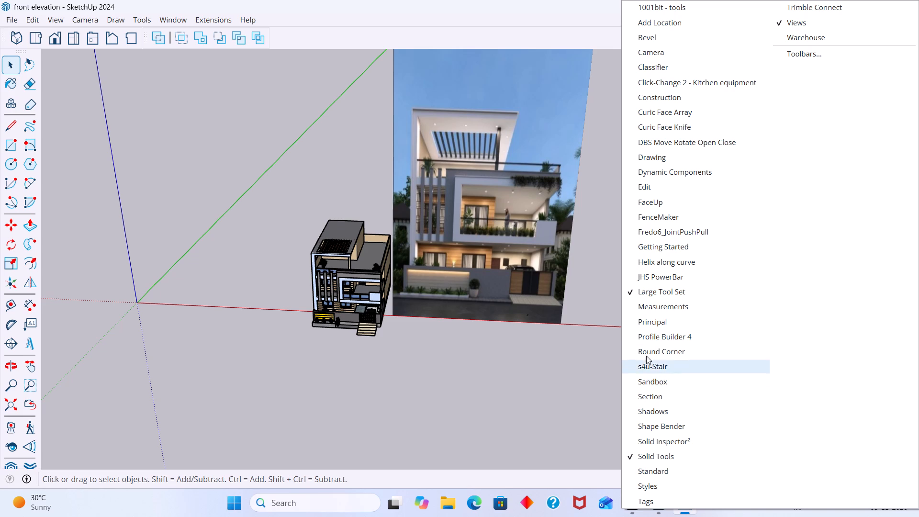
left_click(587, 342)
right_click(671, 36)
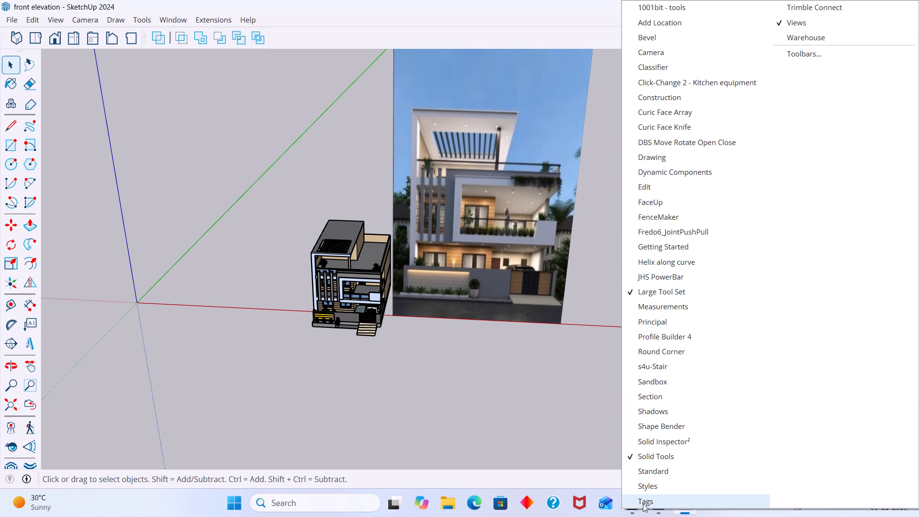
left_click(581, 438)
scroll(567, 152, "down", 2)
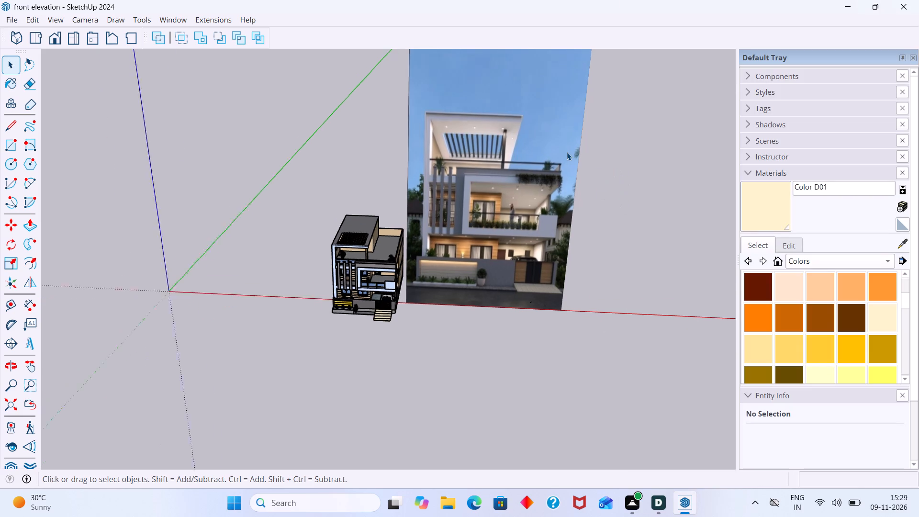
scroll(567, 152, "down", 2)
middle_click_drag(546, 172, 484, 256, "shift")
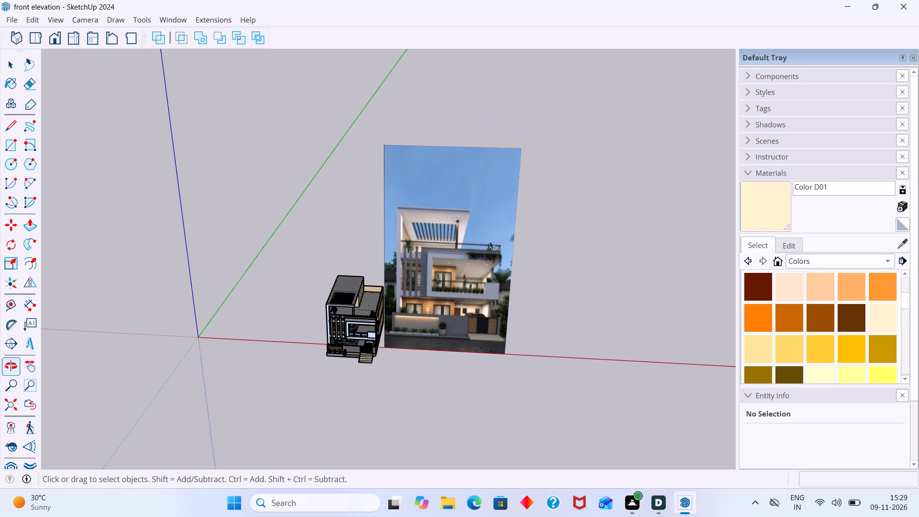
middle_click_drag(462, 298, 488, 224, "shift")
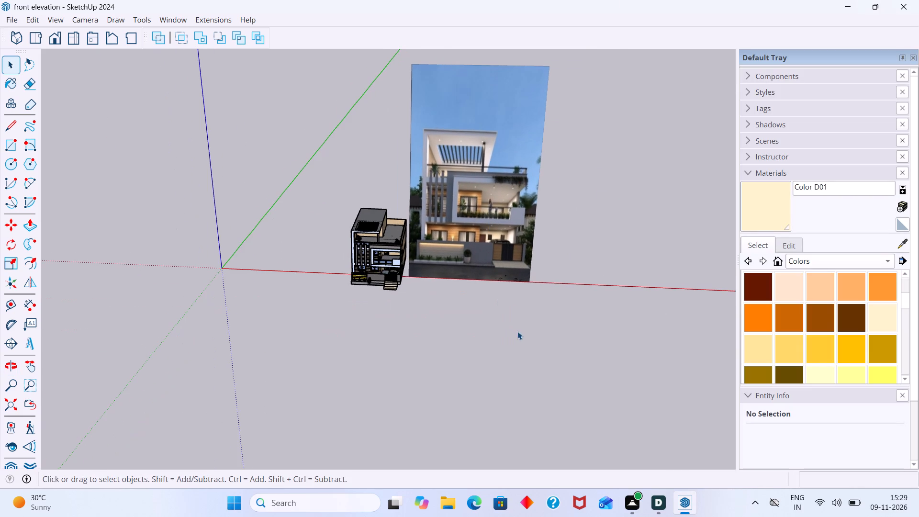
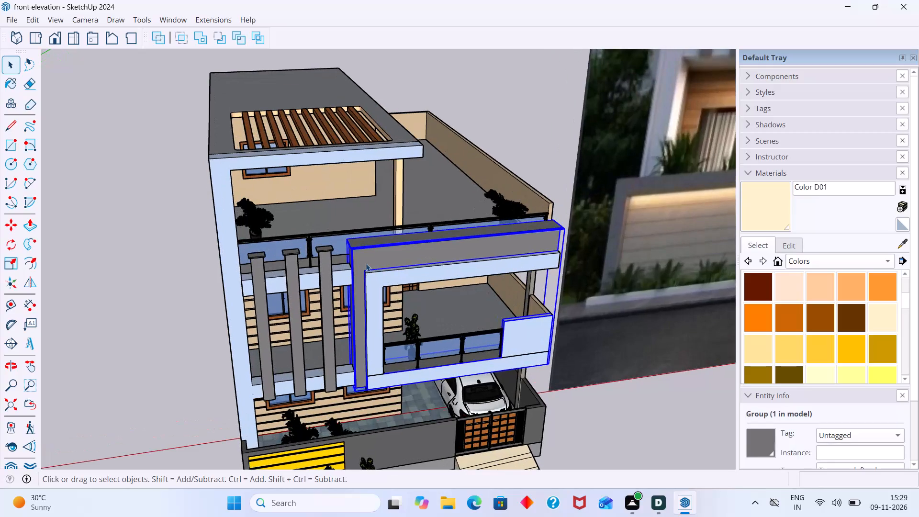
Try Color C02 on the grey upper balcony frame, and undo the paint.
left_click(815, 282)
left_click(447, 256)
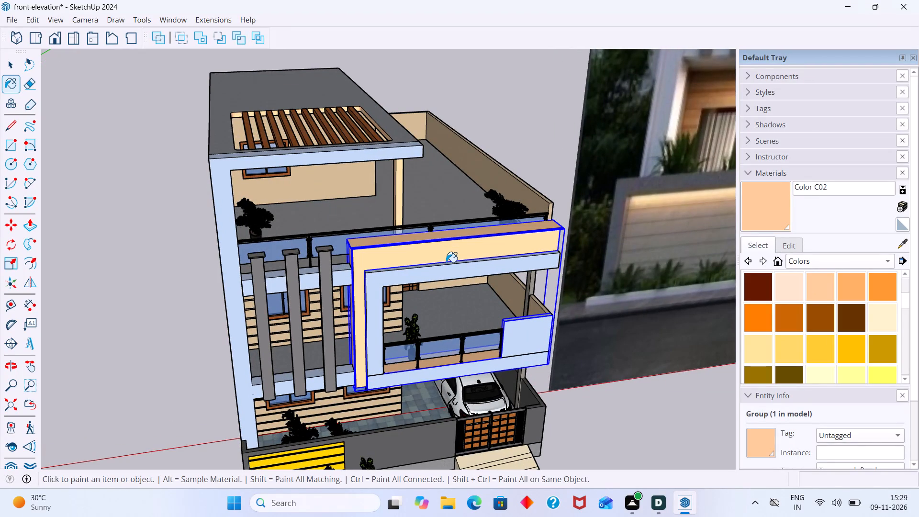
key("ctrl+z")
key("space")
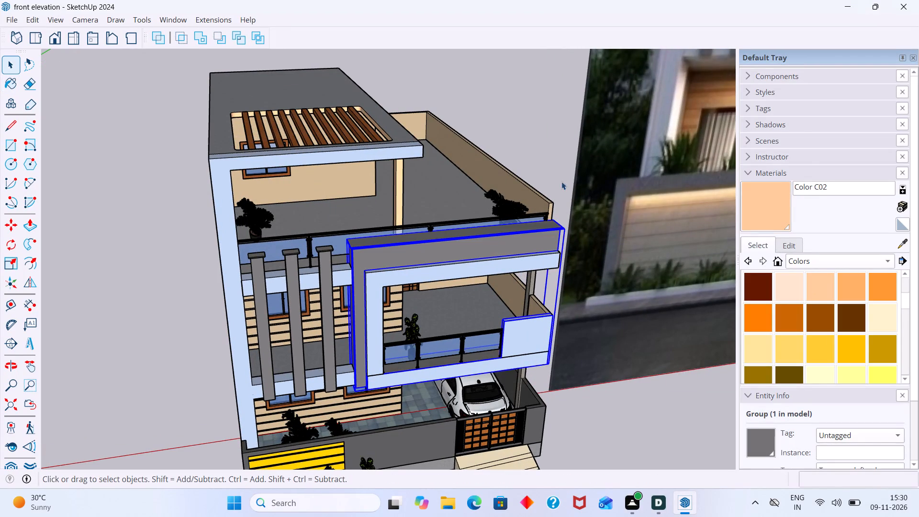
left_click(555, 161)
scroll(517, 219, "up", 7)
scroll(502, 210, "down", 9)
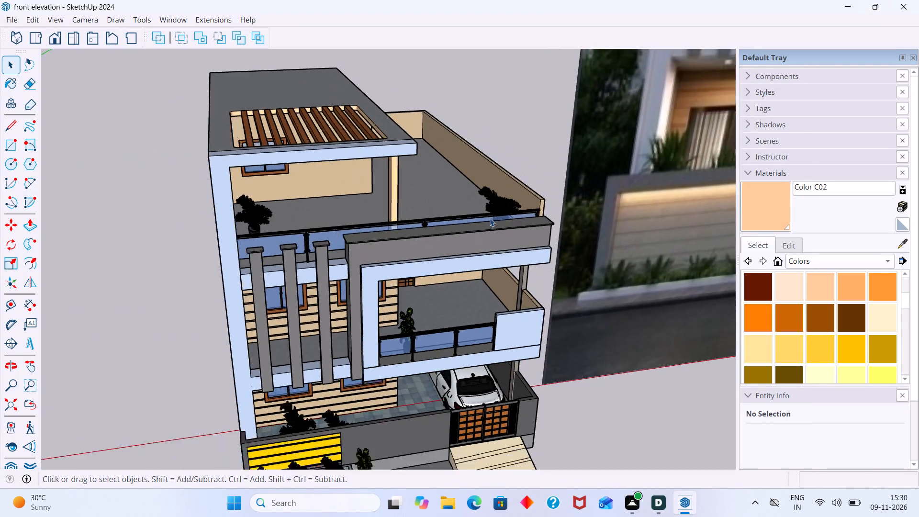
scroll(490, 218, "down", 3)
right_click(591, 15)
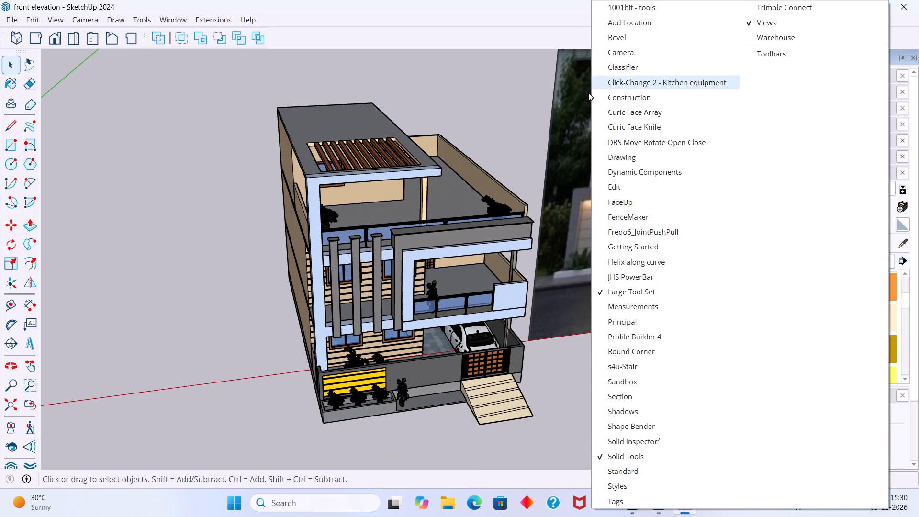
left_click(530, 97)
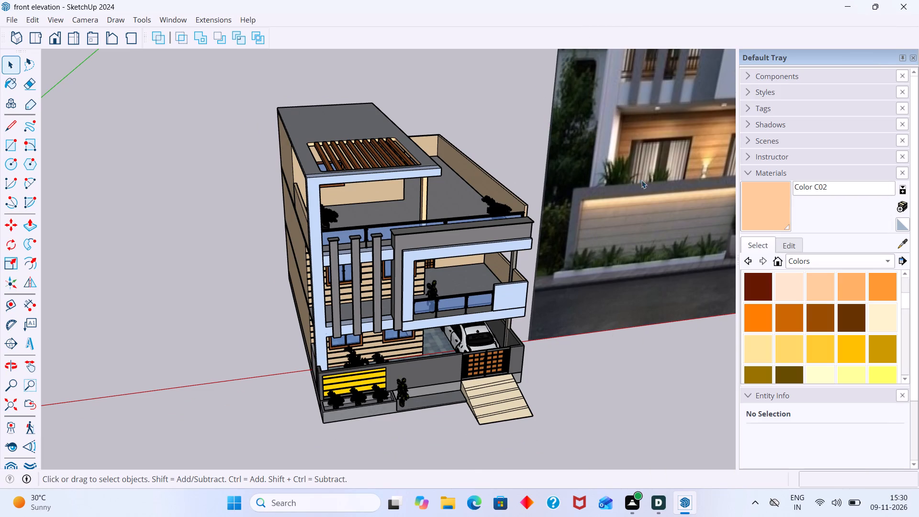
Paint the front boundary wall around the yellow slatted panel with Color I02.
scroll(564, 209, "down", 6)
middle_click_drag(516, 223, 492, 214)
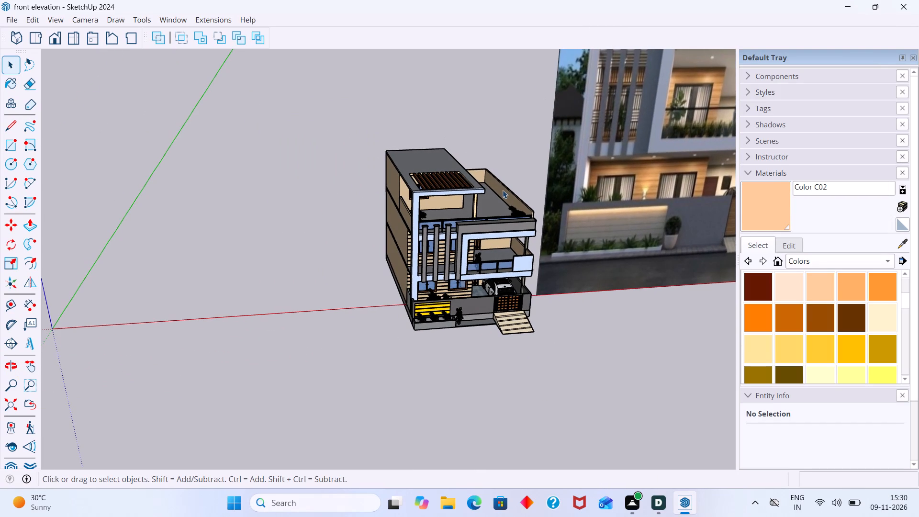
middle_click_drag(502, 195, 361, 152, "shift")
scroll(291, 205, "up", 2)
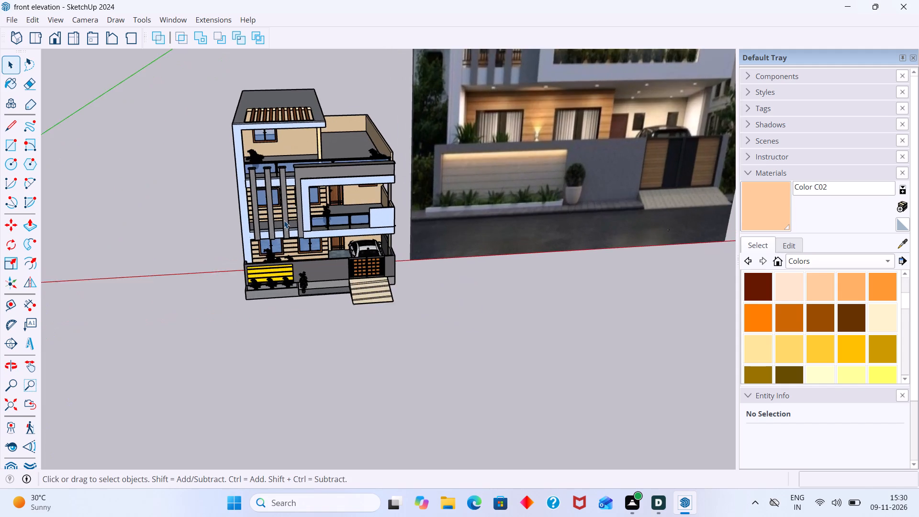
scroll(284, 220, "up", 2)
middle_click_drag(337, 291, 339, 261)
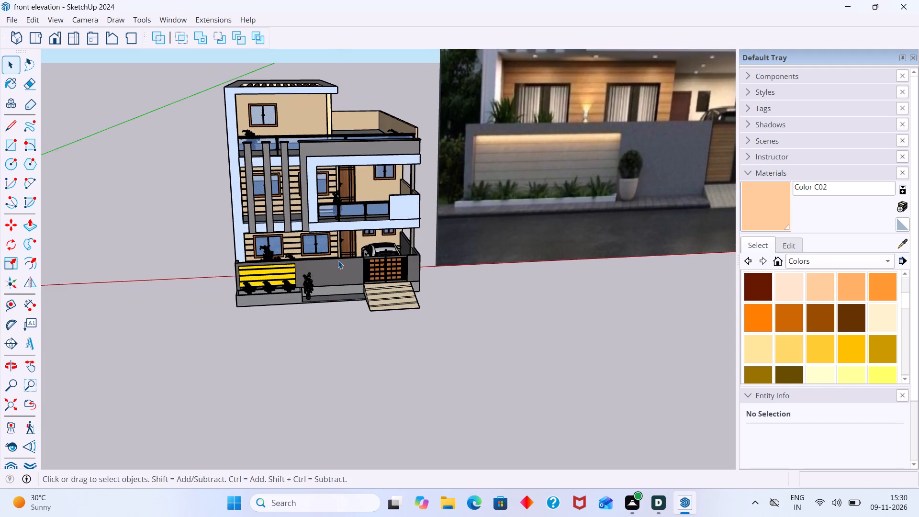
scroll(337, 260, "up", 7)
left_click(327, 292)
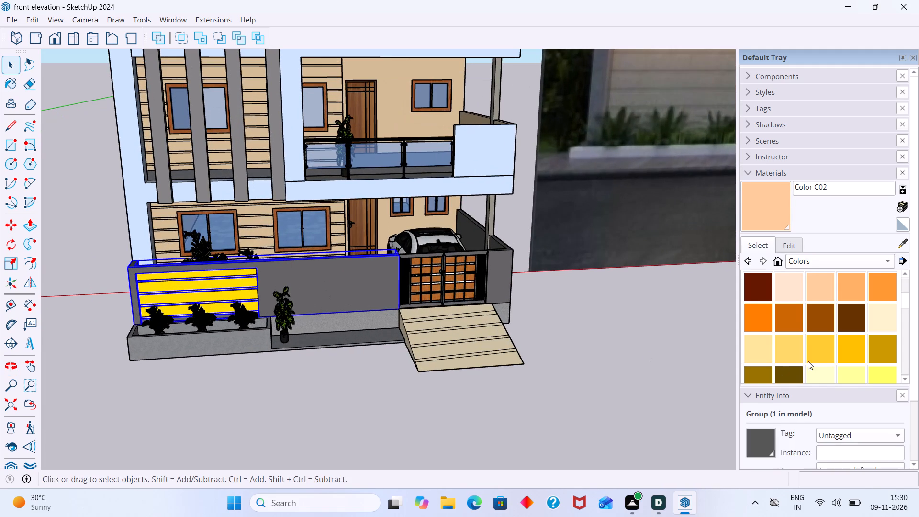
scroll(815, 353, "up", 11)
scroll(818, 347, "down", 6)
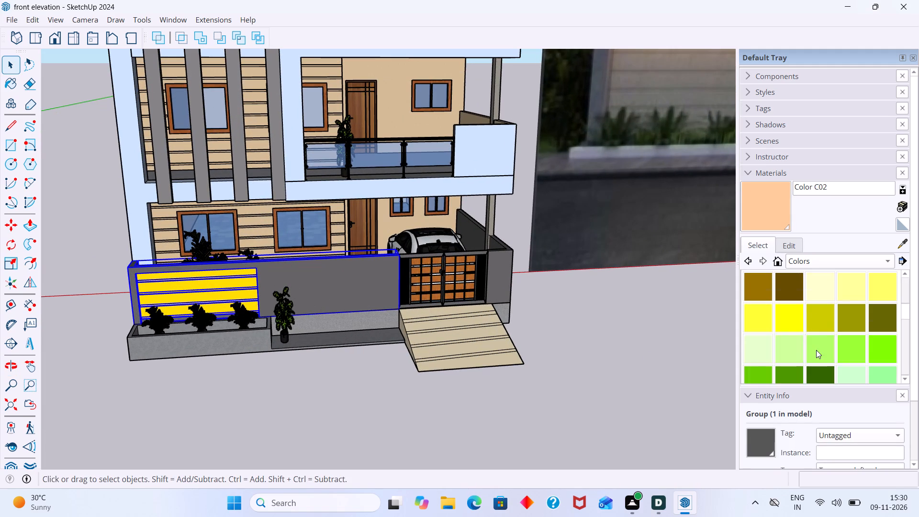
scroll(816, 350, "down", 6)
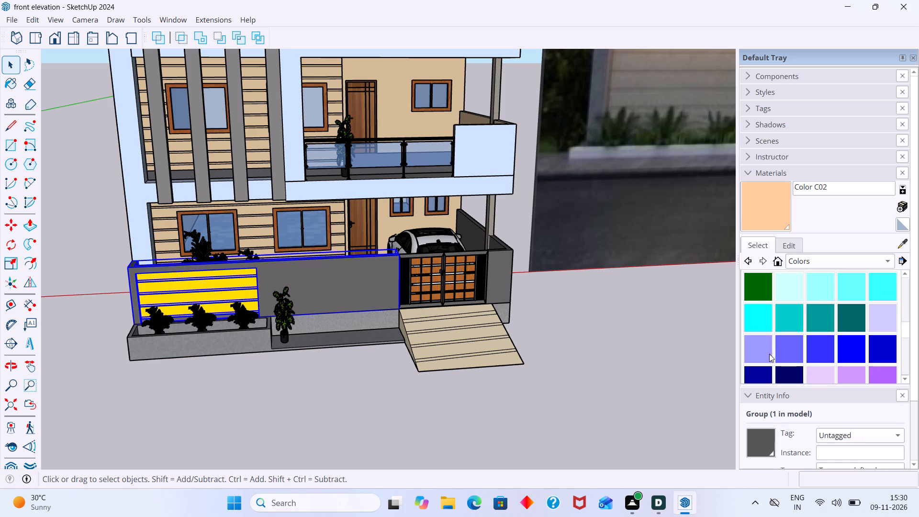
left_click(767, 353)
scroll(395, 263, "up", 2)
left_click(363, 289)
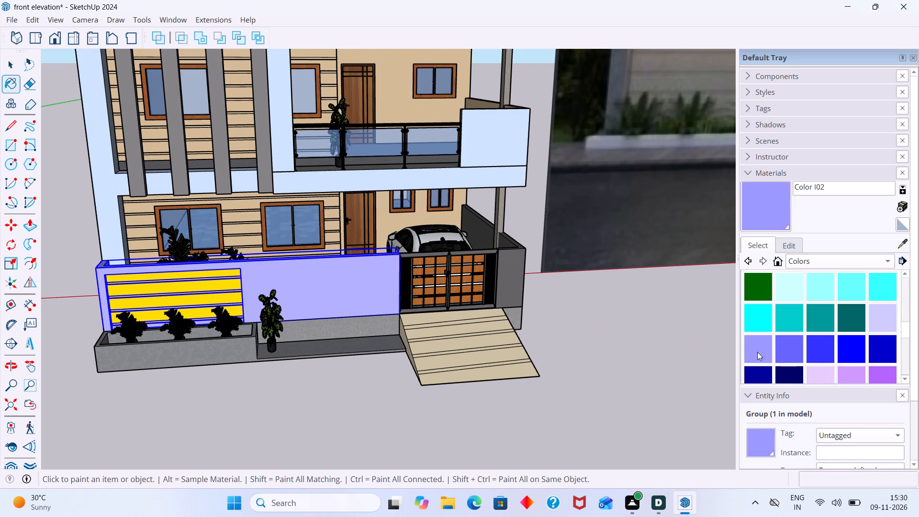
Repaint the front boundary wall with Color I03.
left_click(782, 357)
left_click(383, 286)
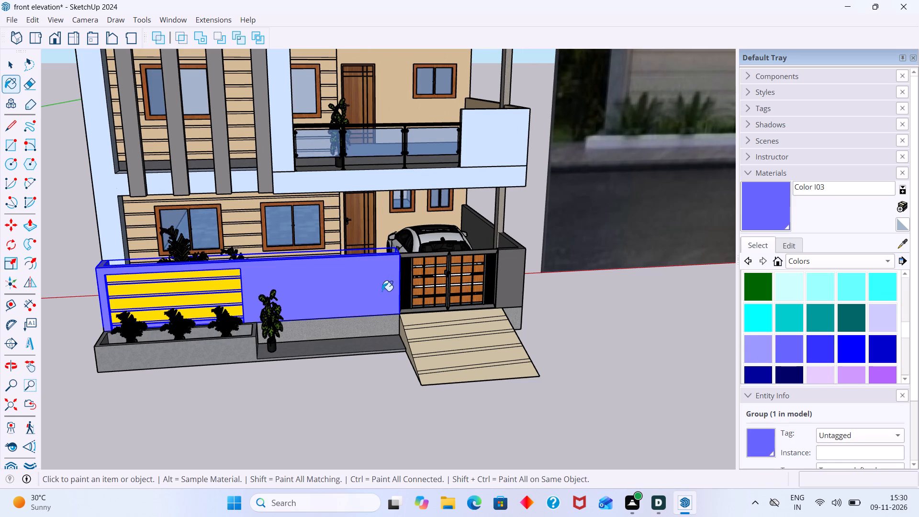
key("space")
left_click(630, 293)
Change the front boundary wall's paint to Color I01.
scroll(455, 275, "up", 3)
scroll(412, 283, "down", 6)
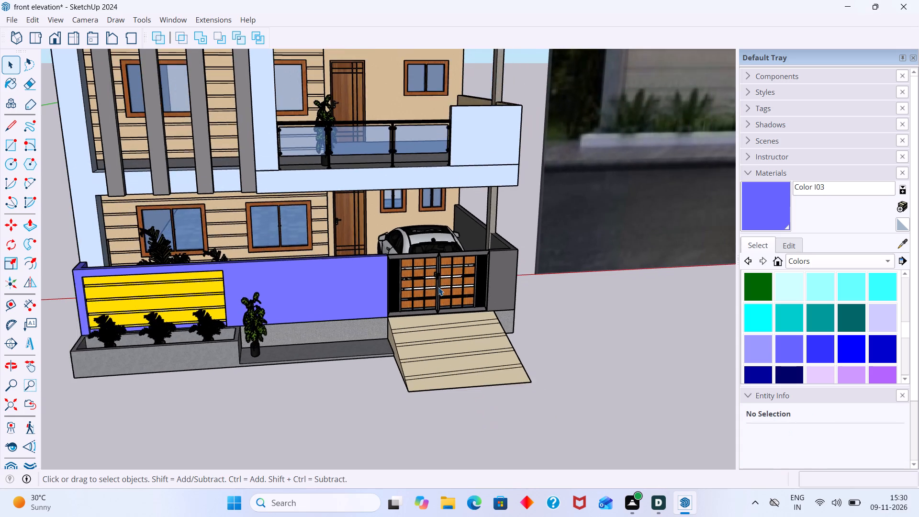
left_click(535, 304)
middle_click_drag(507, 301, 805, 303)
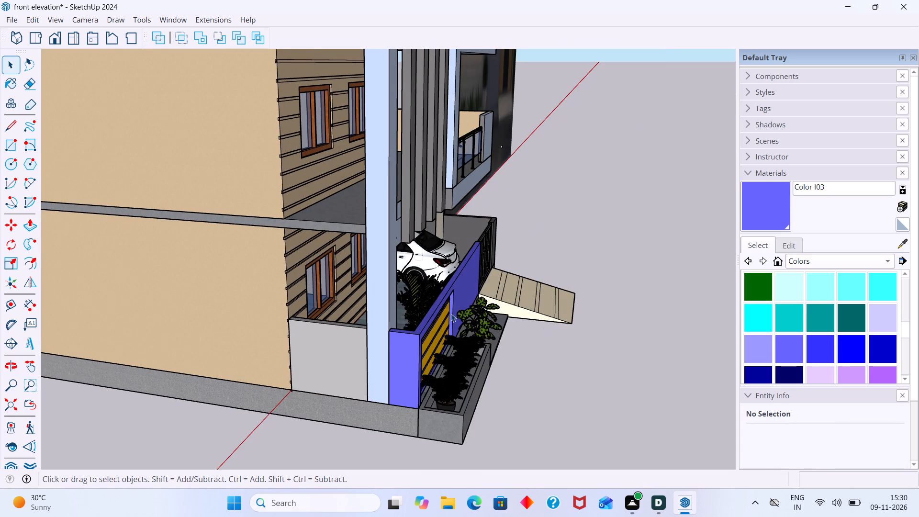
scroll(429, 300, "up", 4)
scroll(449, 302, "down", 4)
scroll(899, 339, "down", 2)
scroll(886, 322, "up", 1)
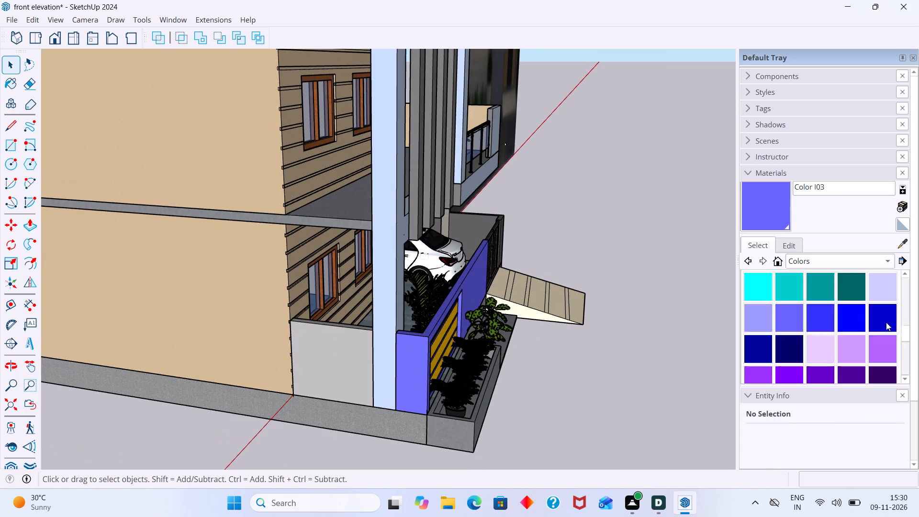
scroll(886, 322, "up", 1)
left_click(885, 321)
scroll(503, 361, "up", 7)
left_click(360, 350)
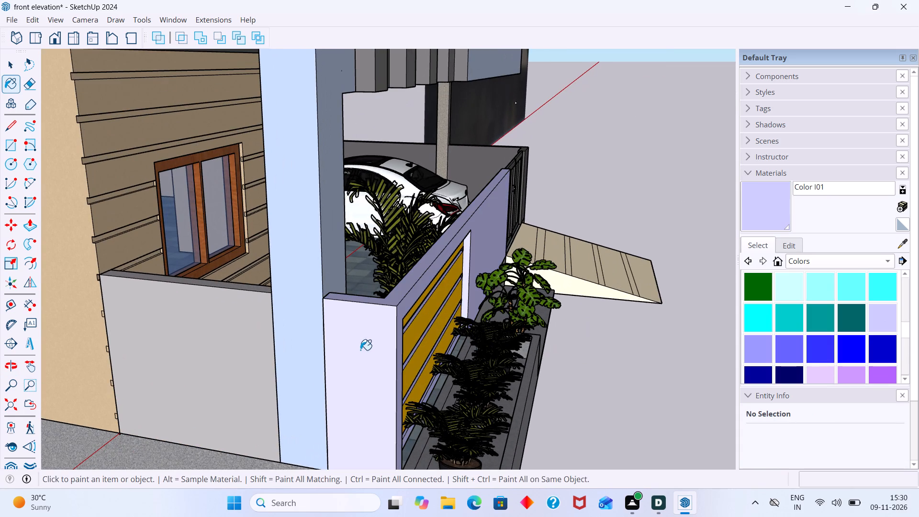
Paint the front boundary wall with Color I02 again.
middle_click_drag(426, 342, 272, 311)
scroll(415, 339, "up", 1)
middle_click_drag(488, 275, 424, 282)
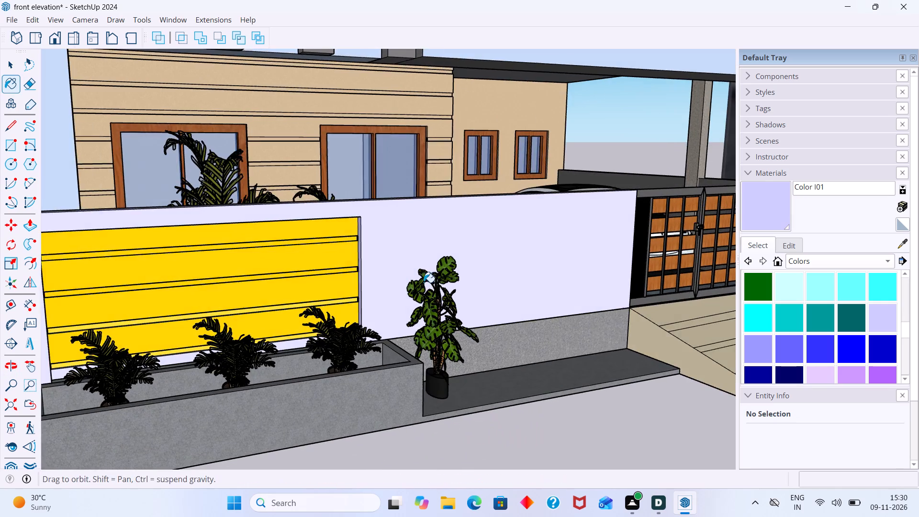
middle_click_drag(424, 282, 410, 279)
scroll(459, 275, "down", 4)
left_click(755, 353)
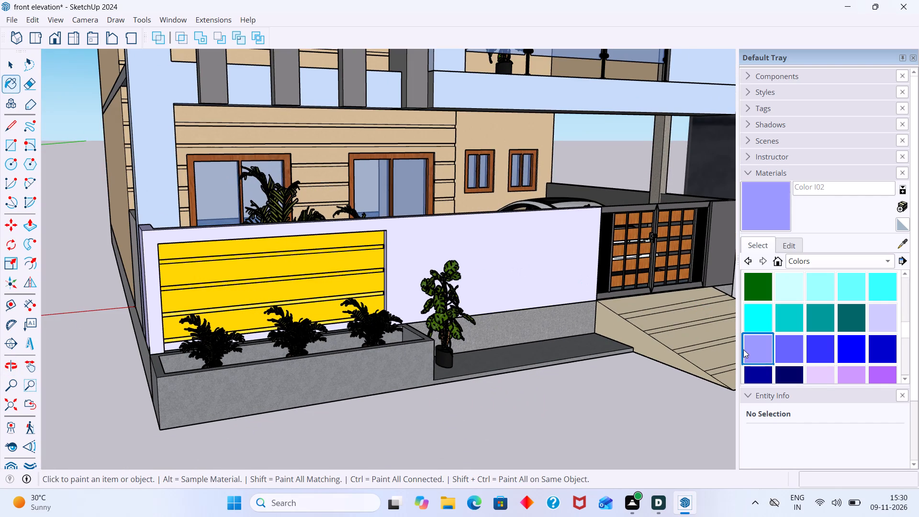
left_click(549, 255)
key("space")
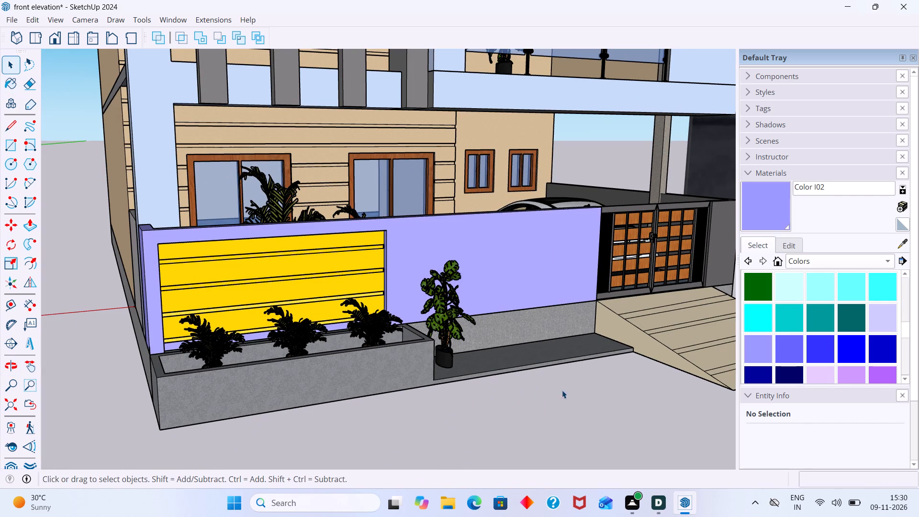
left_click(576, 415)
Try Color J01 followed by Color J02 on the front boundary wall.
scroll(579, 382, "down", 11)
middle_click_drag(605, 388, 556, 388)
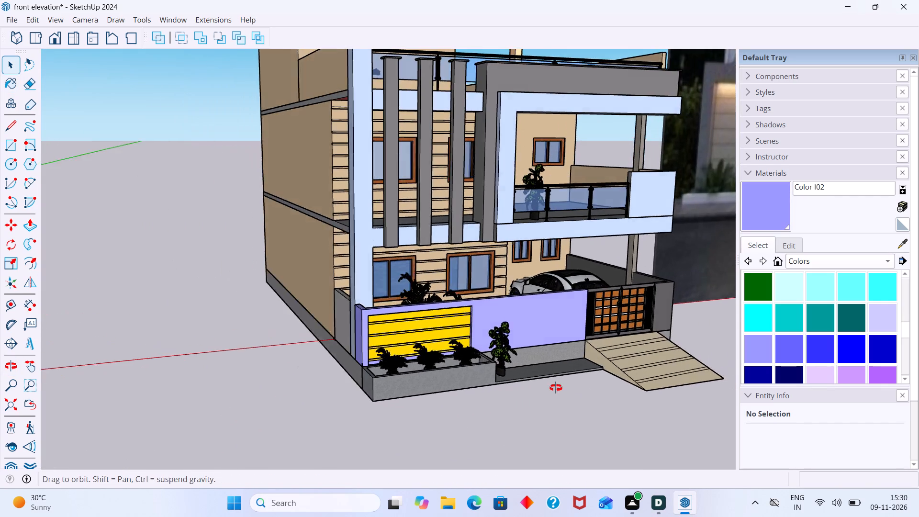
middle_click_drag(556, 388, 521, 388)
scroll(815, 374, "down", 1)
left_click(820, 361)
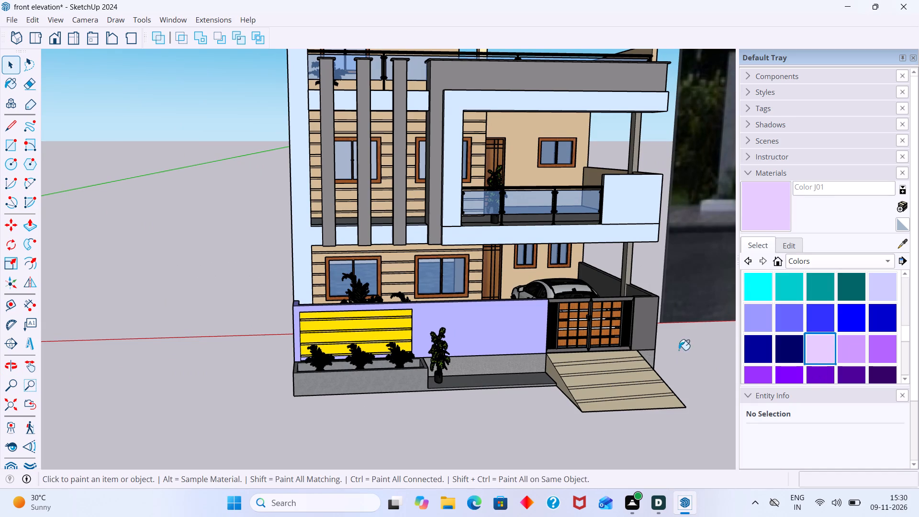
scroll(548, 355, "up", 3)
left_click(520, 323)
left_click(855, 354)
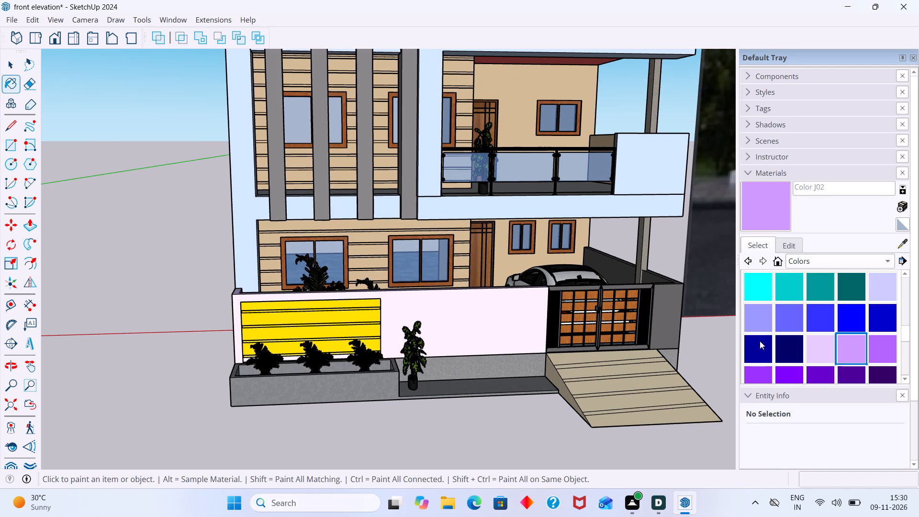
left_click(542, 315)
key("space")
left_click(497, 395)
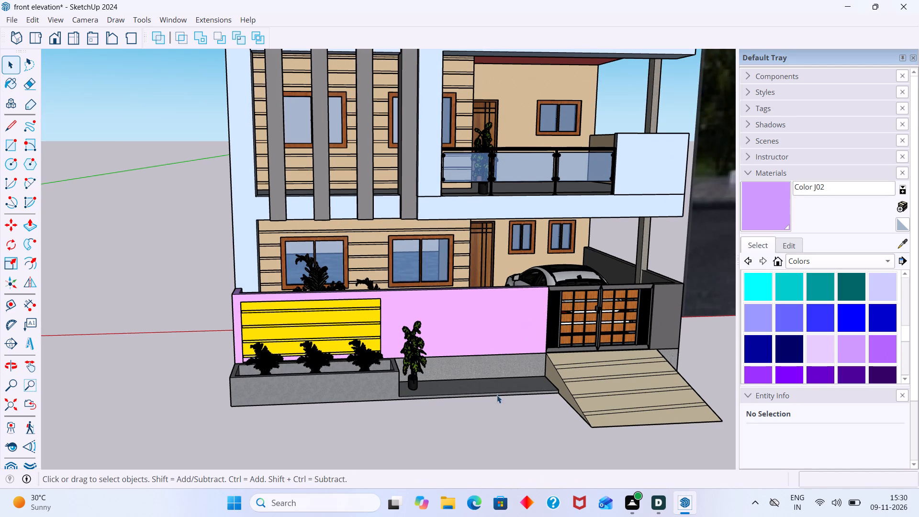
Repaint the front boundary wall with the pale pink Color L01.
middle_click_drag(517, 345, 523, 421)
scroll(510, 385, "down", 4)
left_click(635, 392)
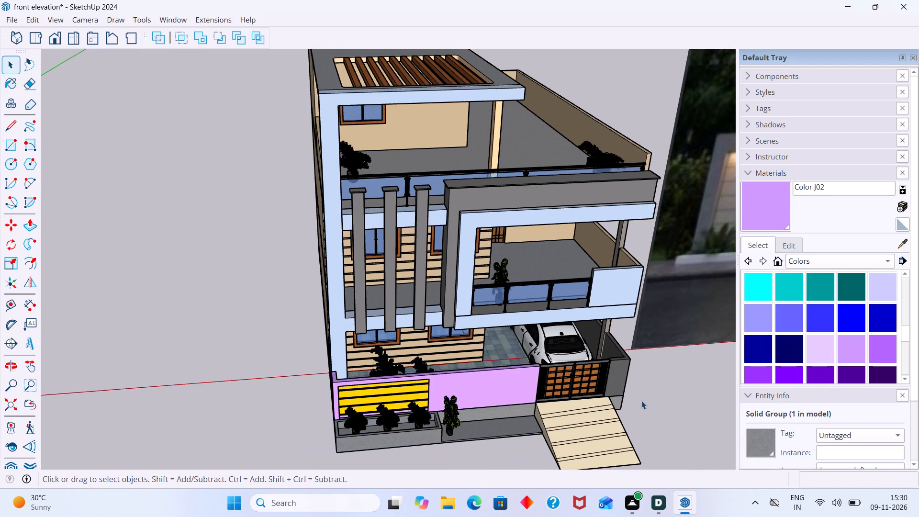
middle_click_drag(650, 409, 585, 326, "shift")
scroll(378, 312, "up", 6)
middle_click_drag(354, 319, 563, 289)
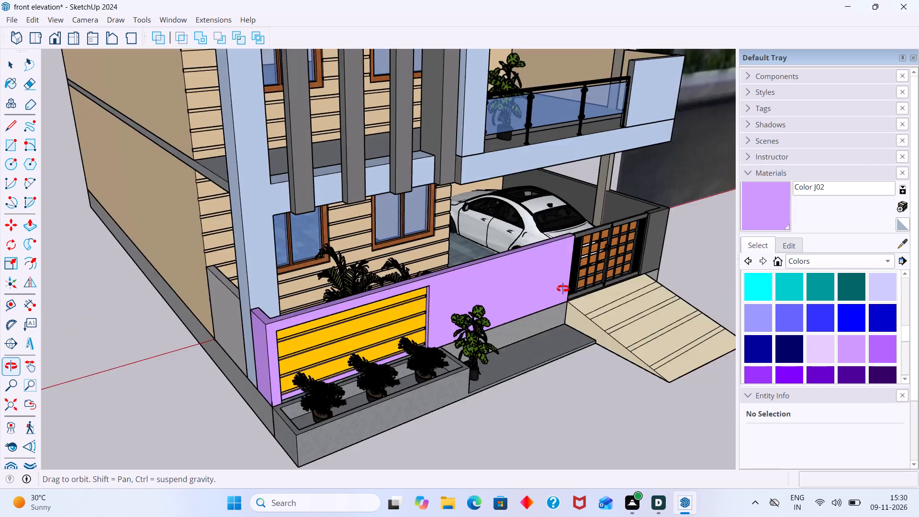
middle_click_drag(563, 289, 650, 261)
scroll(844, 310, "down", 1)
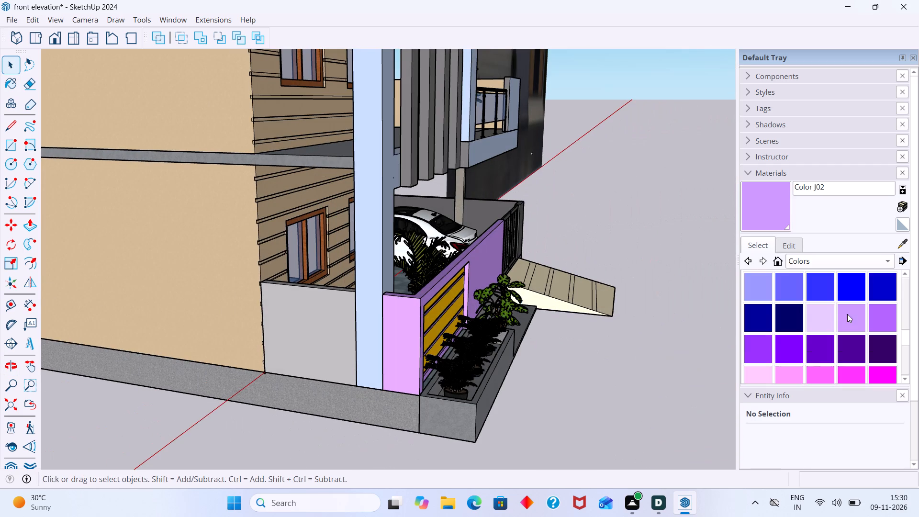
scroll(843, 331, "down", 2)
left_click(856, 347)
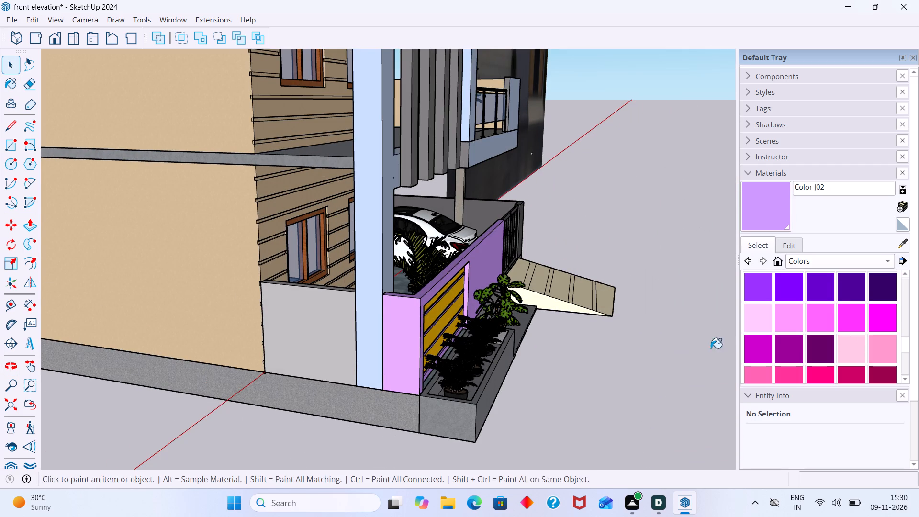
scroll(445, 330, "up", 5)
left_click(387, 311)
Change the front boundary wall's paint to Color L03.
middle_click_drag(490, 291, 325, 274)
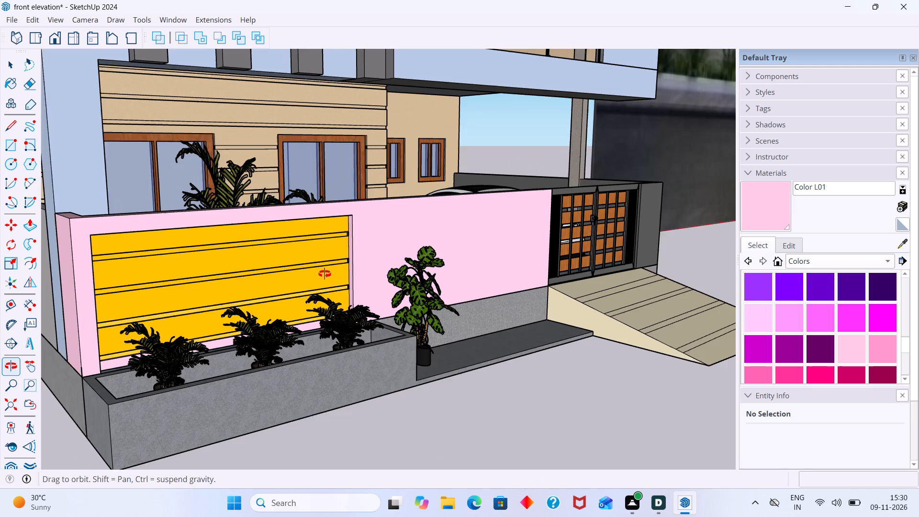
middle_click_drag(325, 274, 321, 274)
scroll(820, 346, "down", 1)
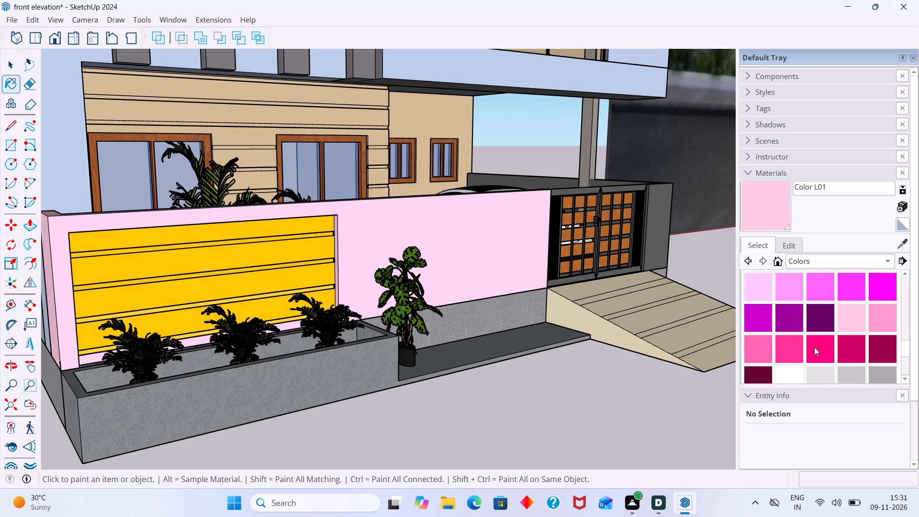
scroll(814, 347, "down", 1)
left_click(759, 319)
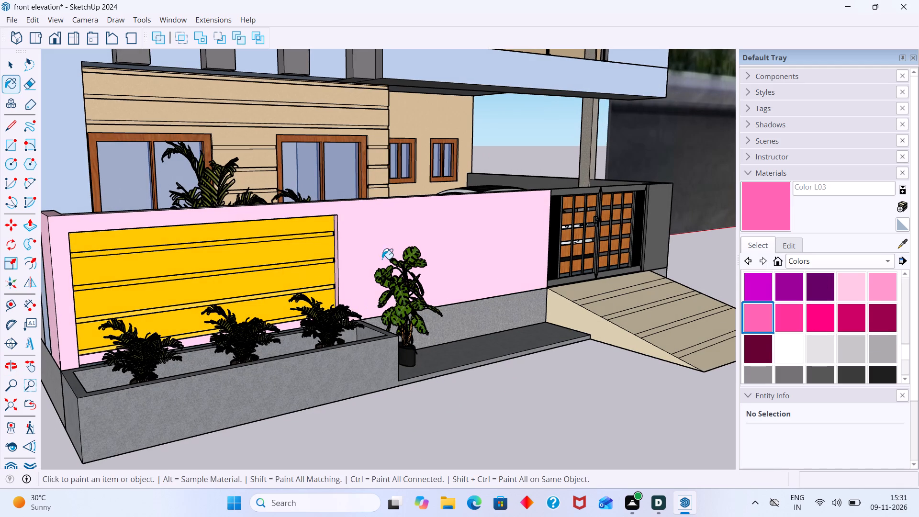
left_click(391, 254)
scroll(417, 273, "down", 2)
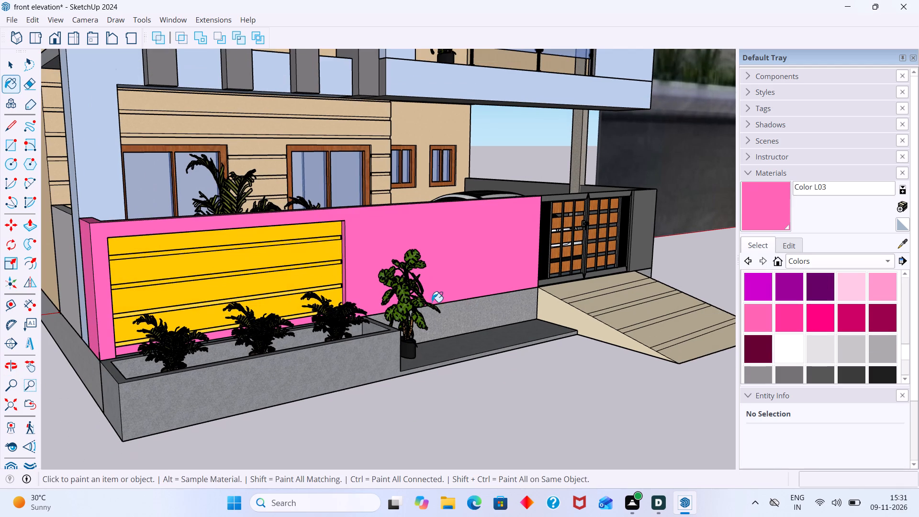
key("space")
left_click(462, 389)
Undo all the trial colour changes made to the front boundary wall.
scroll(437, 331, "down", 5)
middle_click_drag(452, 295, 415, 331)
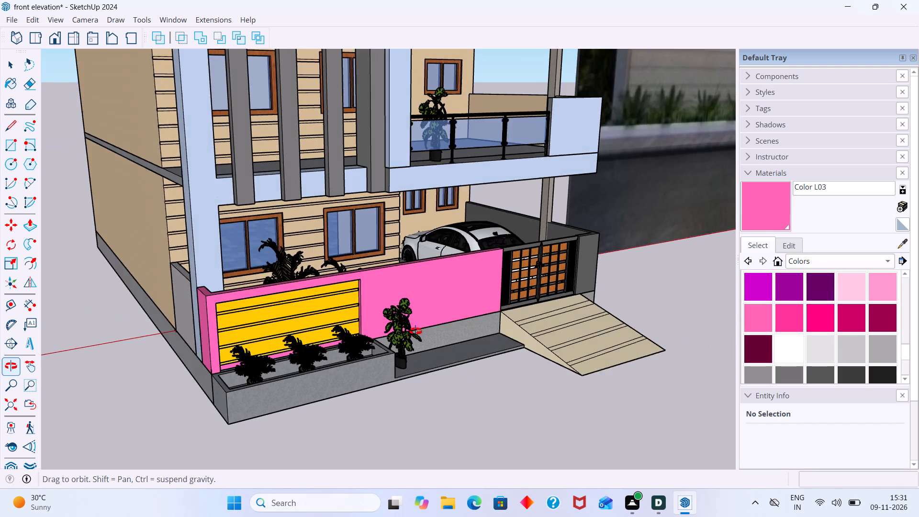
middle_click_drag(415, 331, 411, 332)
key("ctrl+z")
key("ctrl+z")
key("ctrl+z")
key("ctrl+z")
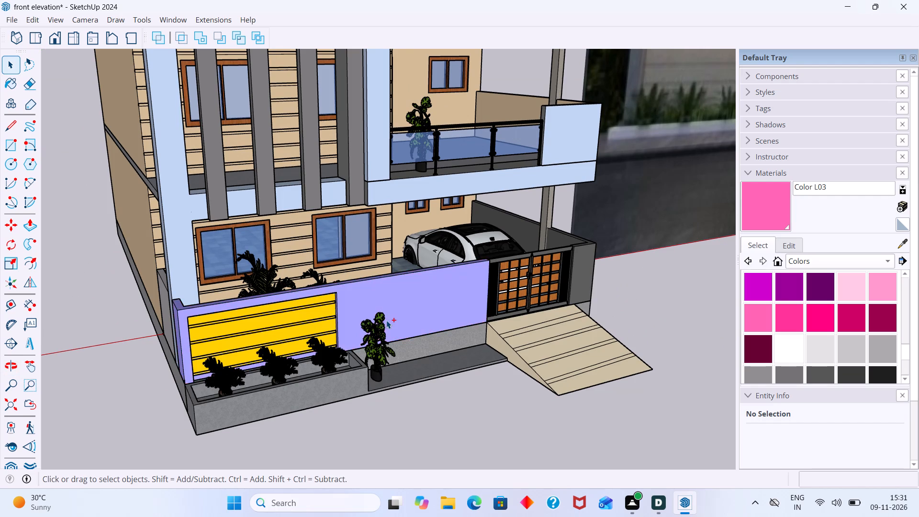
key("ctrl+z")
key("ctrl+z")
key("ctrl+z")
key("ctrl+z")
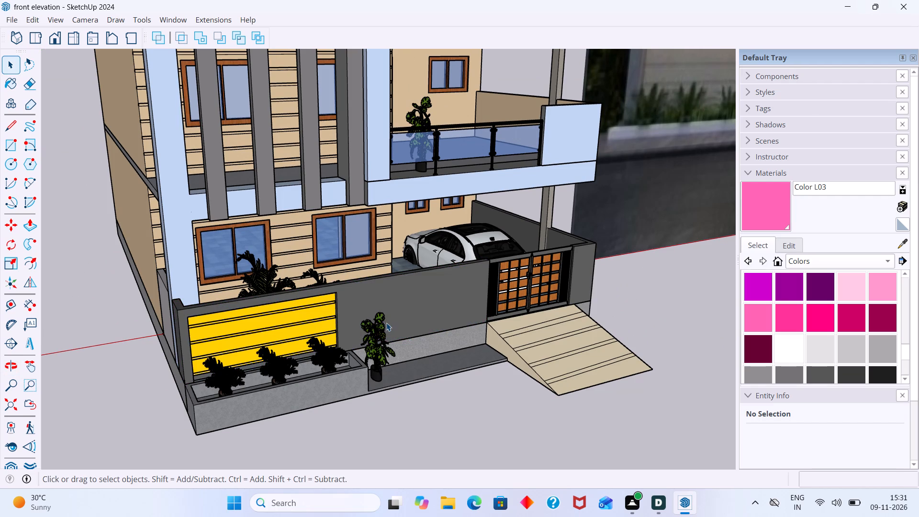
Paint the balcony frame's front face, outer side and top edge with pink Color L03.
key("space")
scroll(352, 167, "down", 4)
middle_click_drag(370, 181, 385, 246, "shift")
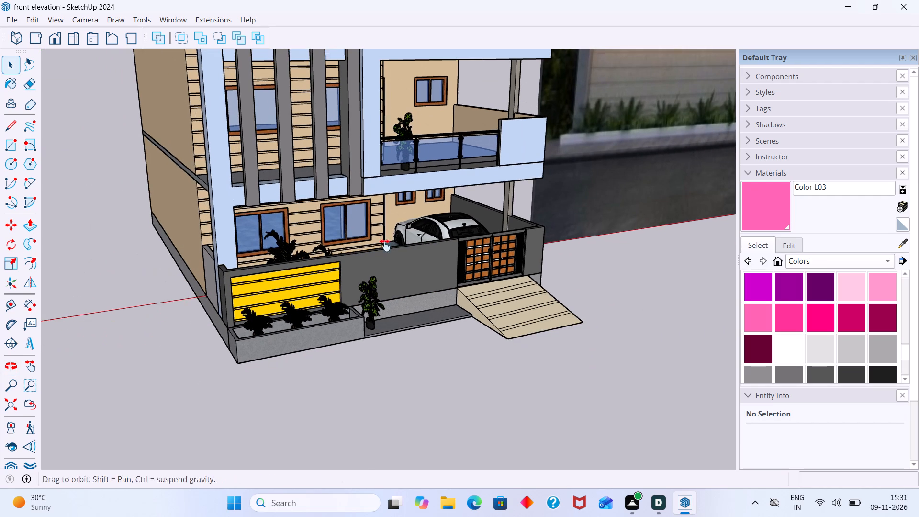
middle_click_drag(385, 246, 393, 304, "shift")
scroll(376, 246, "up", 2)
scroll(392, 209, "up", 4)
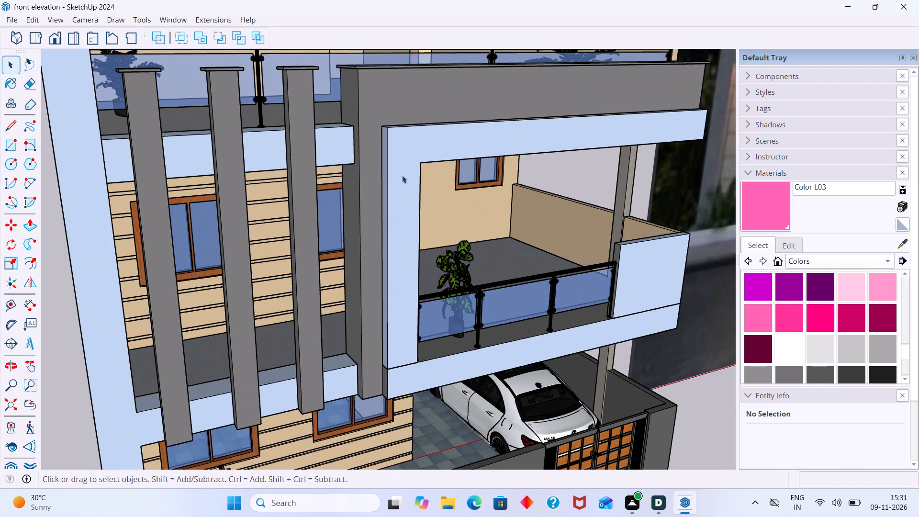
left_click(402, 175)
left_click(758, 313)
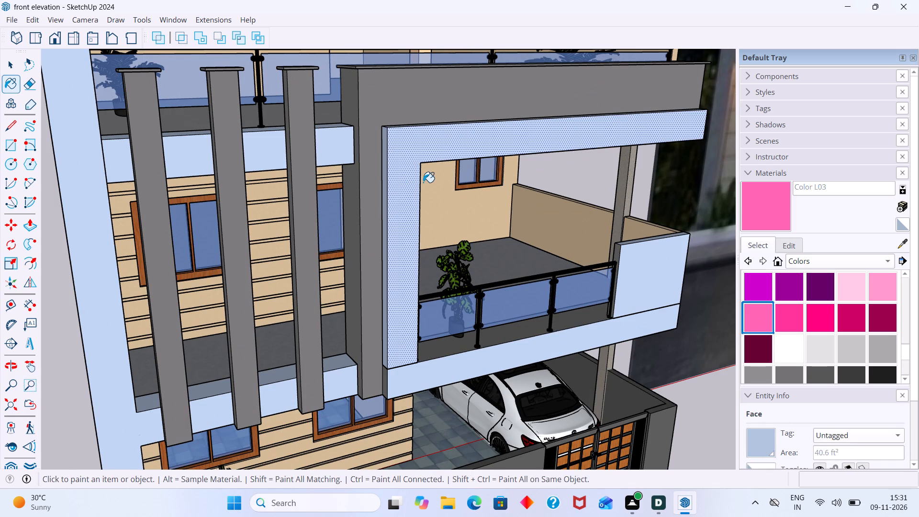
left_click(411, 182)
middle_click_drag(412, 187, 496, 199)
scroll(482, 195, "up", 6)
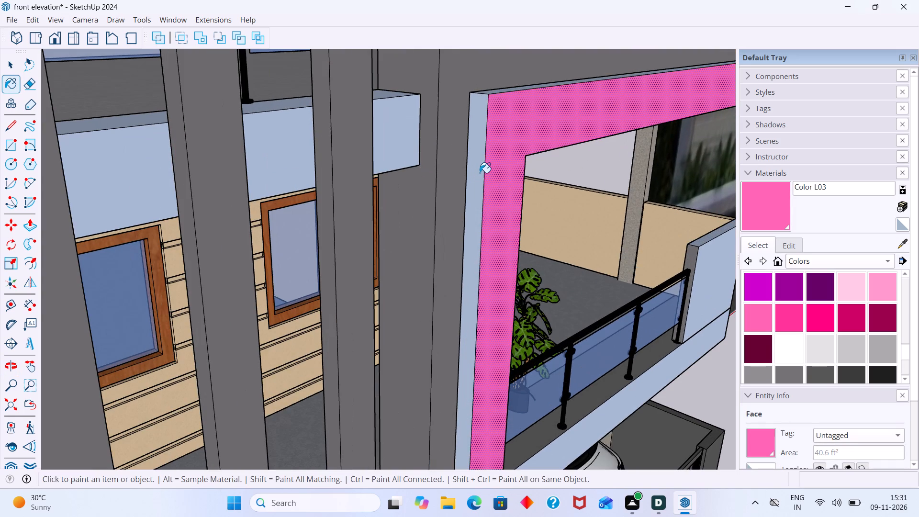
left_click(480, 170)
middle_click_drag(491, 116, 479, 159)
scroll(483, 124, "up", 2)
left_click(491, 144)
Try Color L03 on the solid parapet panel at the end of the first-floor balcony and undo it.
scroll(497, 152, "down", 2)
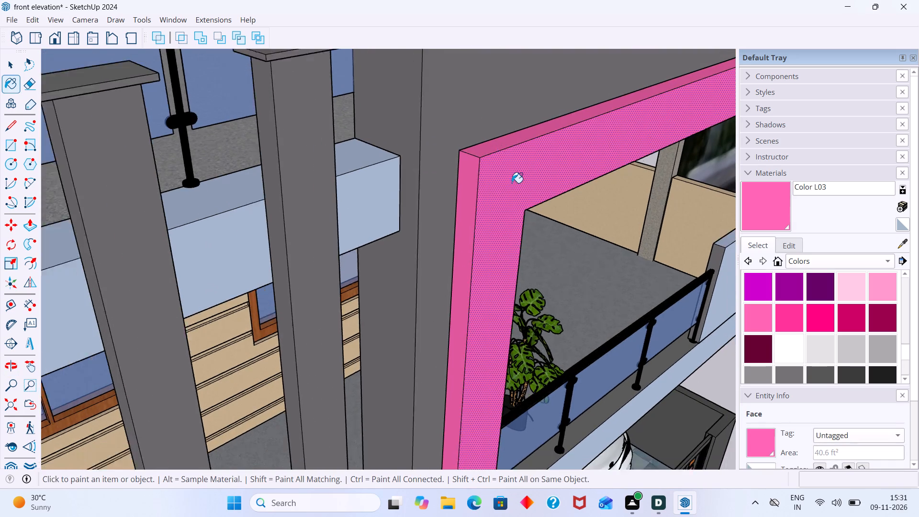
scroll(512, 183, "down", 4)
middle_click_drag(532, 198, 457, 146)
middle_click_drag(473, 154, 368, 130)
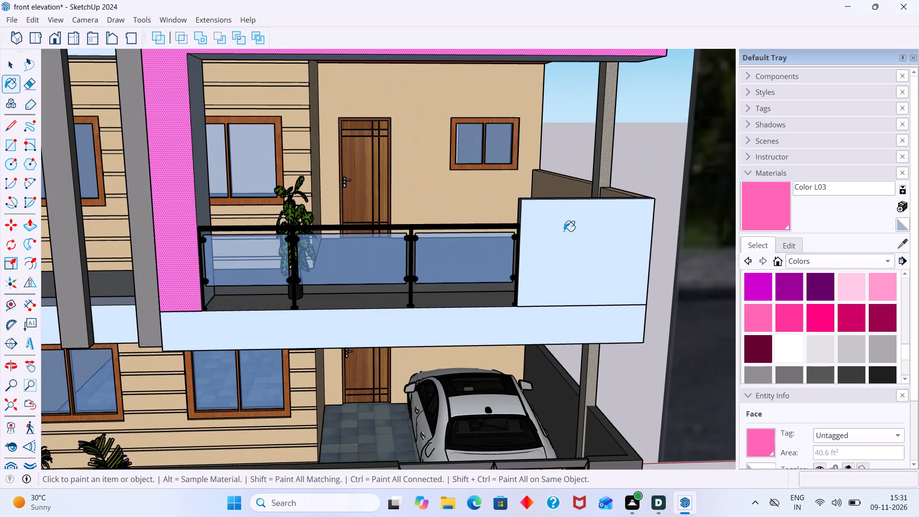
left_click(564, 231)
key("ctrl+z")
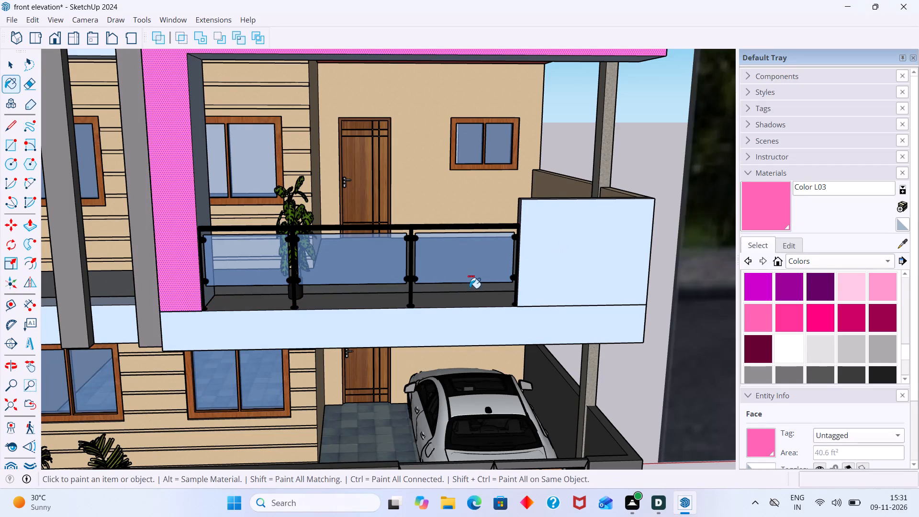
Open the tall façade frame's group and paint its front face, including the lower ledge, with Color L03.
middle_click_drag(312, 332, 417, 318)
key("space")
scroll(414, 313, "down", 13)
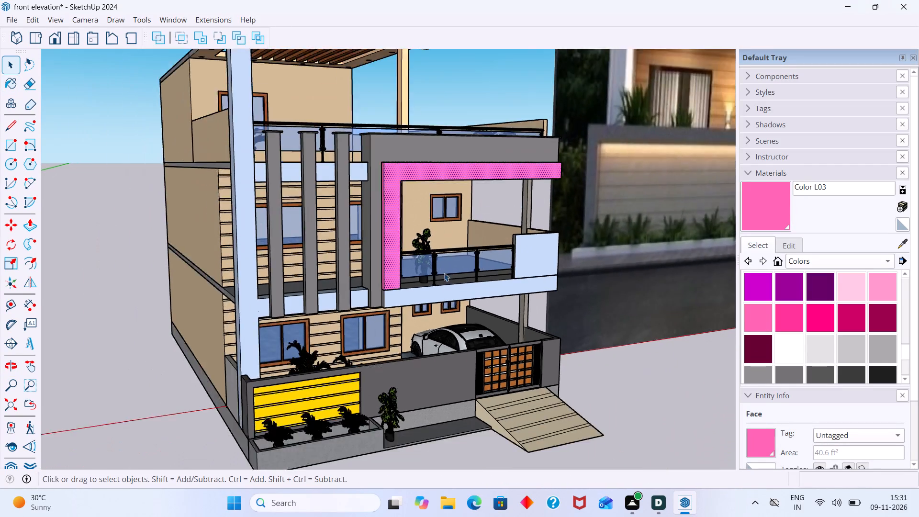
scroll(444, 273, "down", 2)
left_click(628, 365)
scroll(438, 216, "up", 2)
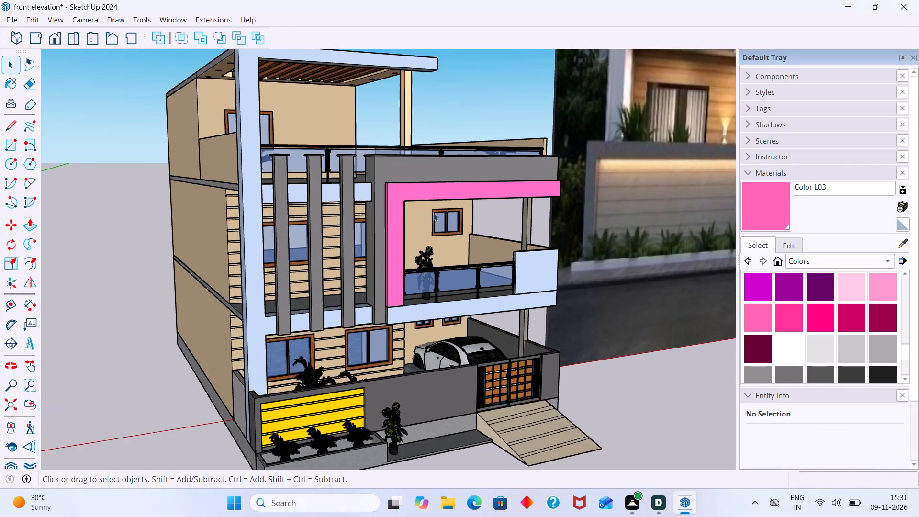
scroll(433, 213, "up", 1)
left_click(761, 321)
scroll(215, 232, "up", 3)
left_click(216, 231)
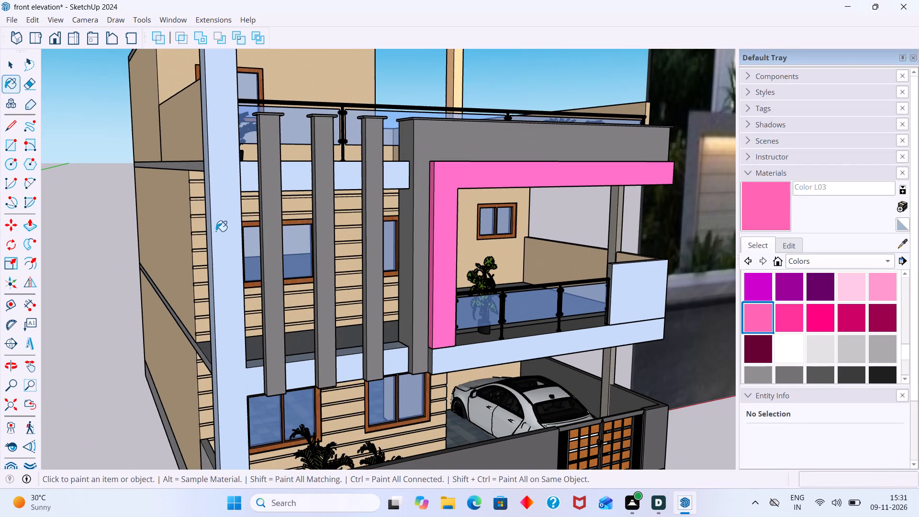
left_click(226, 235)
key("space")
double_click(224, 236)
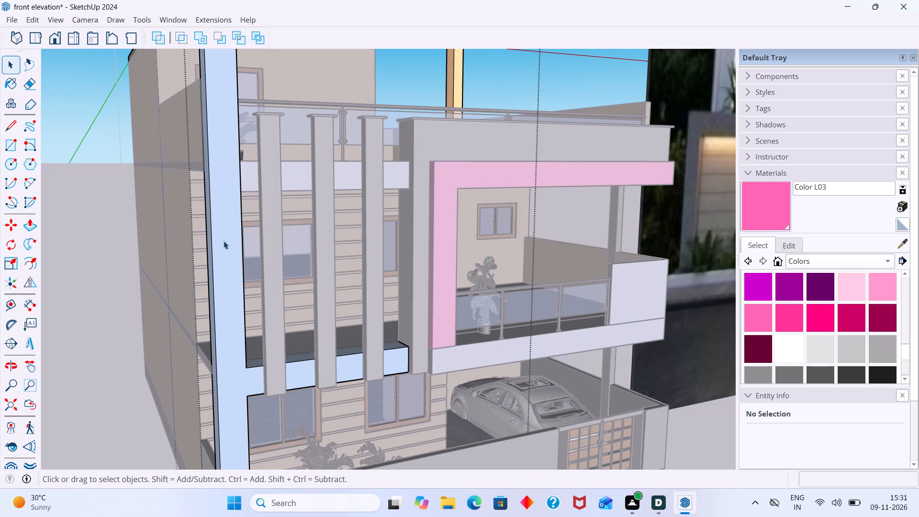
left_click(224, 241)
left_click(745, 316)
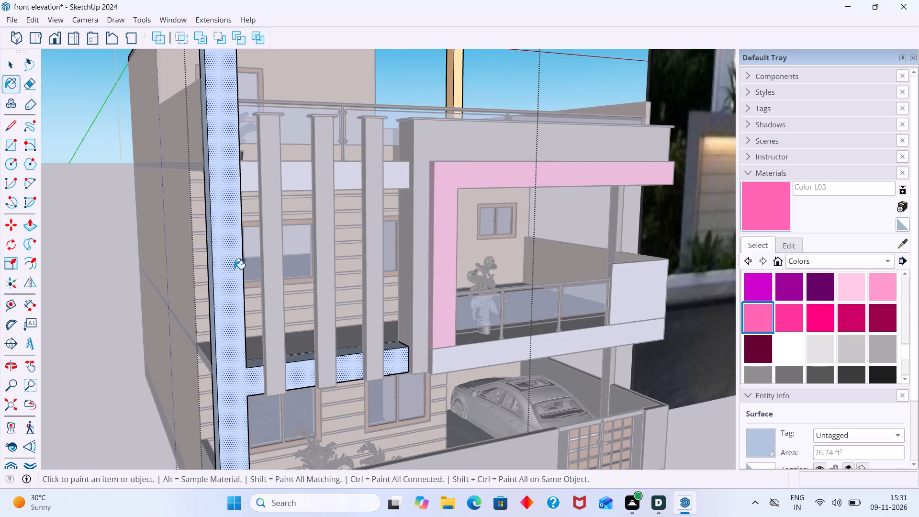
left_click(234, 269)
Paint the tall frame's outer side, rear face and top beam underside with Color L03.
middle_click_drag(211, 273, 347, 279)
scroll(378, 279, "up", 3)
left_click(420, 269)
scroll(413, 269, "down", 2)
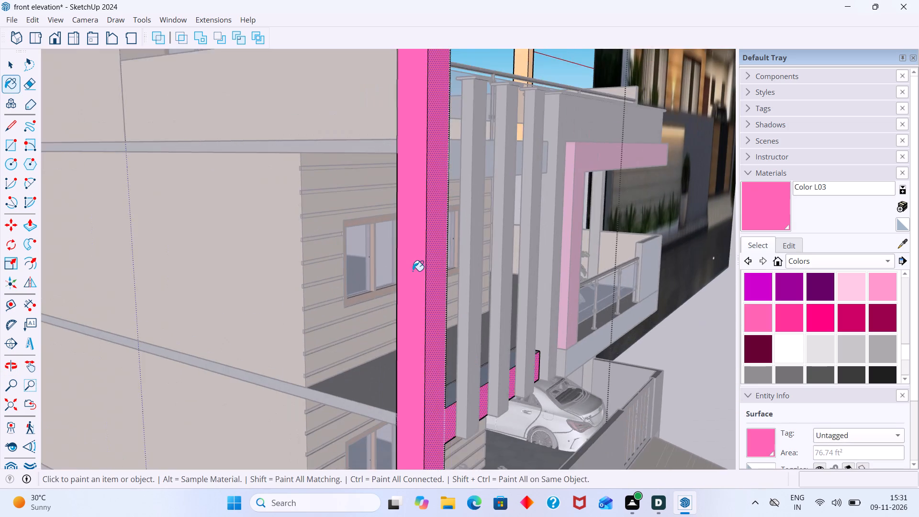
scroll(413, 271, "down", 15)
middle_click_drag(432, 185, 348, 183)
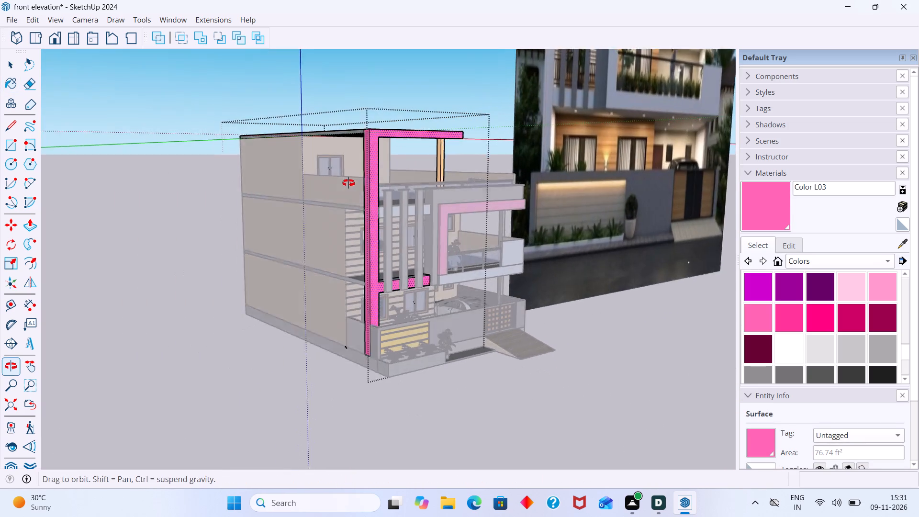
middle_click_drag(348, 183, 309, 191)
middle_click_drag(381, 263, 301, 297)
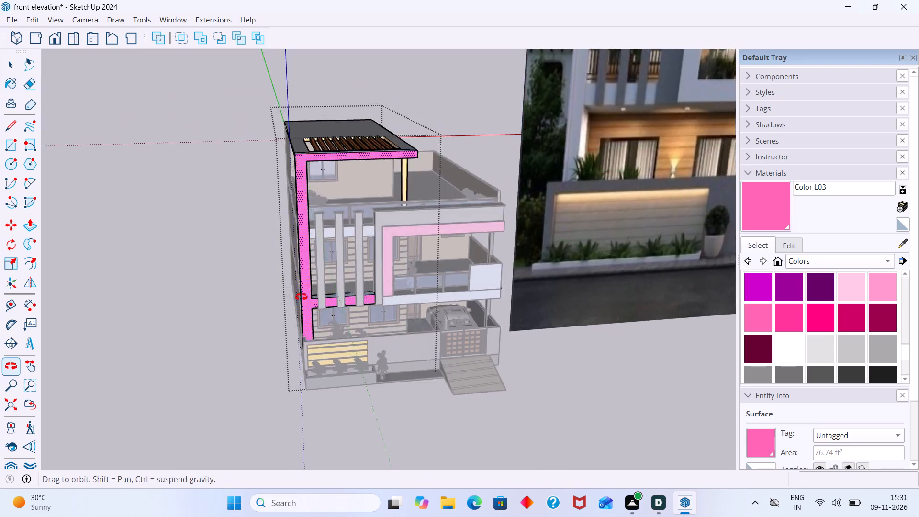
middle_click_drag(301, 297, 748, 243)
scroll(436, 115, "up", 15)
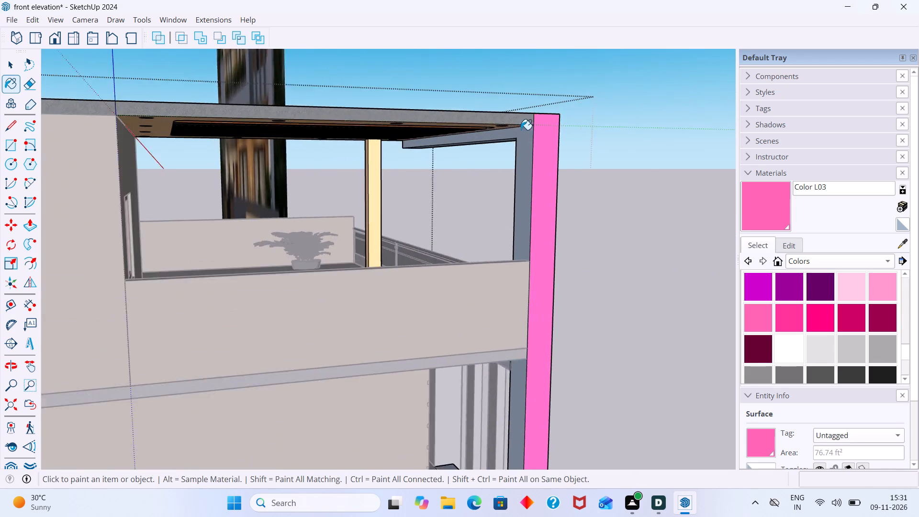
scroll(521, 130, "up", 13)
left_click(520, 130)
scroll(511, 154, "down", 4)
middle_click_drag(500, 159, 507, 88)
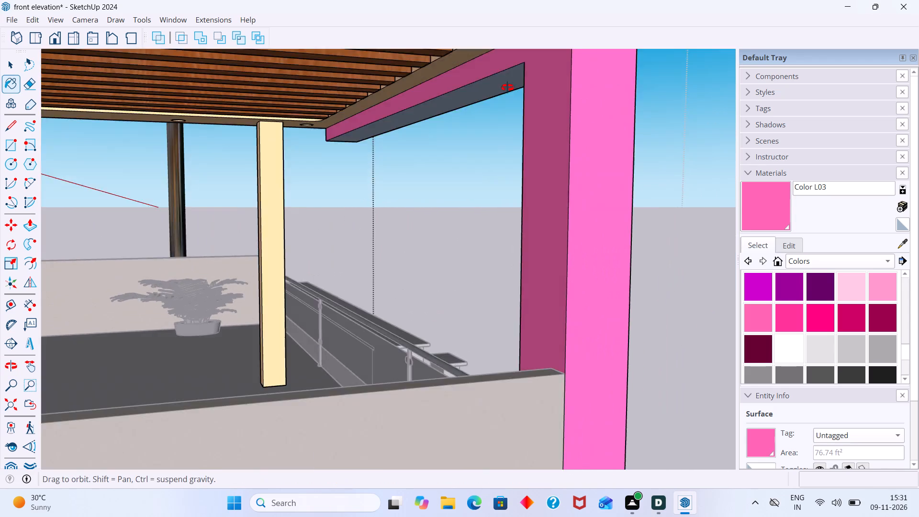
middle_click_drag(507, 88, 479, 114)
scroll(408, 86, "up", 2)
left_click(338, 69)
Paint the tall frame's inner side faces and the underside of its lower ledge with Color L03, closing the group.
scroll(342, 76, "down", 2)
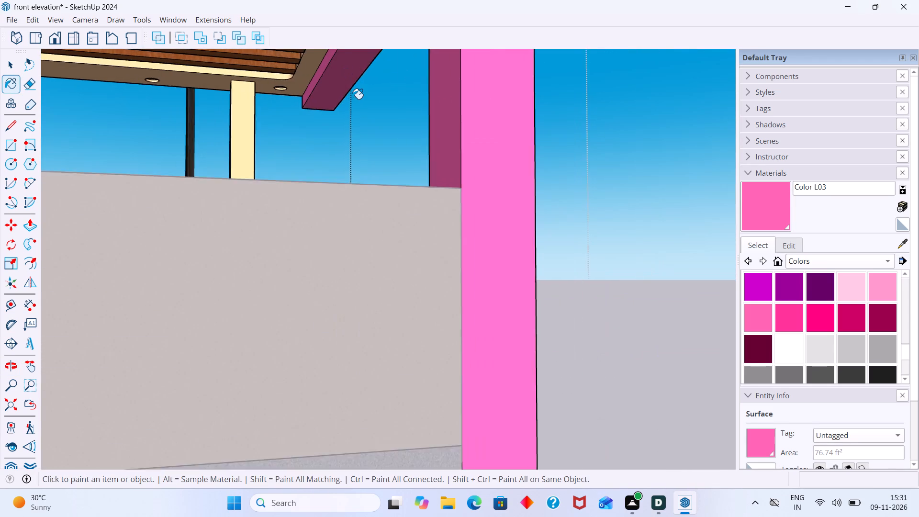
scroll(352, 99, "down", 18)
middle_click_drag(427, 239, 78, 258)
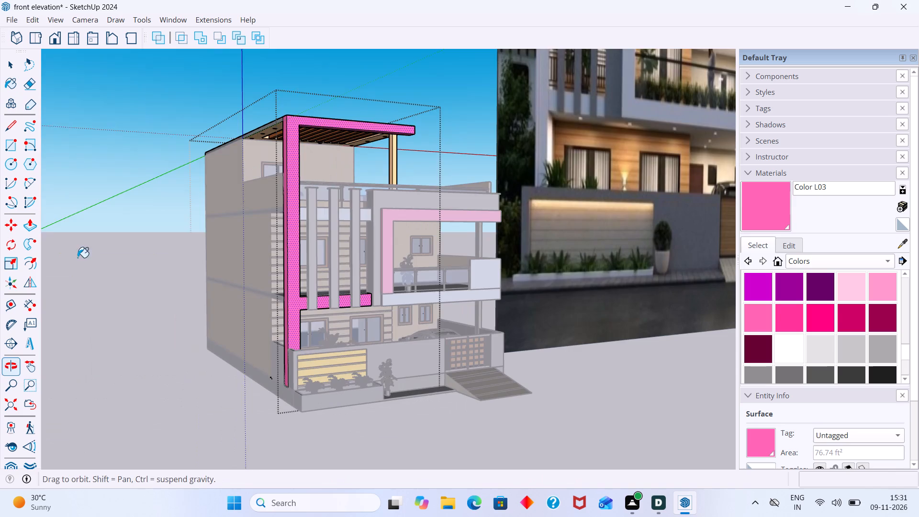
middle_click_drag(78, 258, 62, 259)
middle_click_drag(313, 149, 92, 184)
scroll(267, 146, "up", 12)
left_click(191, 189)
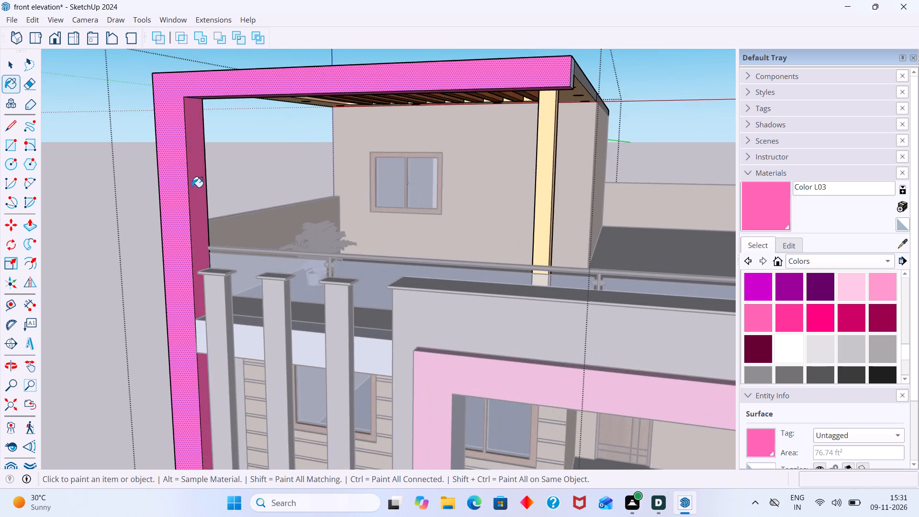
scroll(192, 187, "down", 8)
scroll(279, 223, "down", 2)
middle_click_drag(240, 294, 237, 249)
scroll(215, 333, "up", 3)
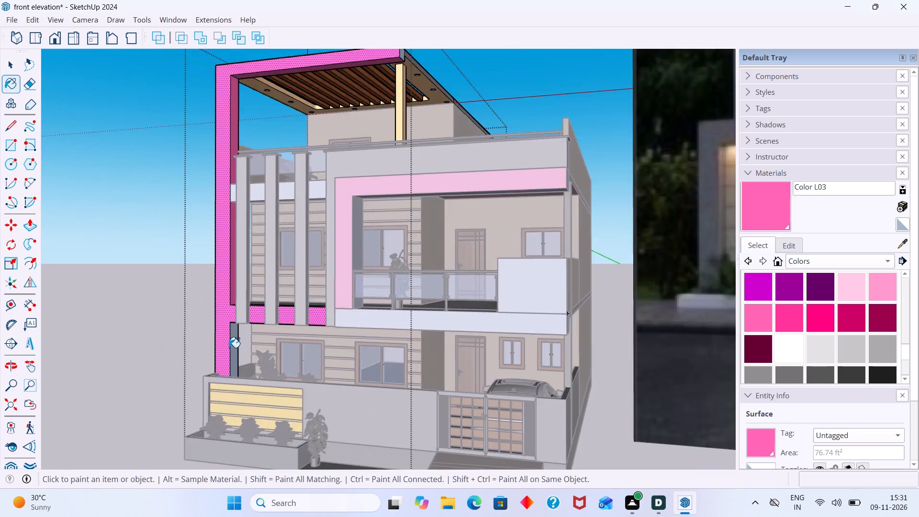
scroll(229, 348, "up", 6)
left_click(233, 348)
middle_click_drag(256, 340, 266, 217)
scroll(285, 137, "up", 3)
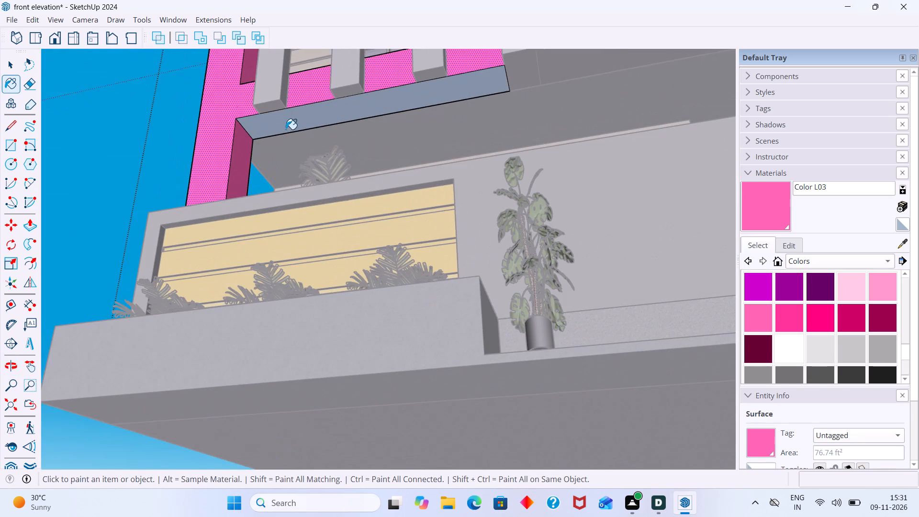
left_click(287, 127)
scroll(288, 131, "down", 16)
key("space")
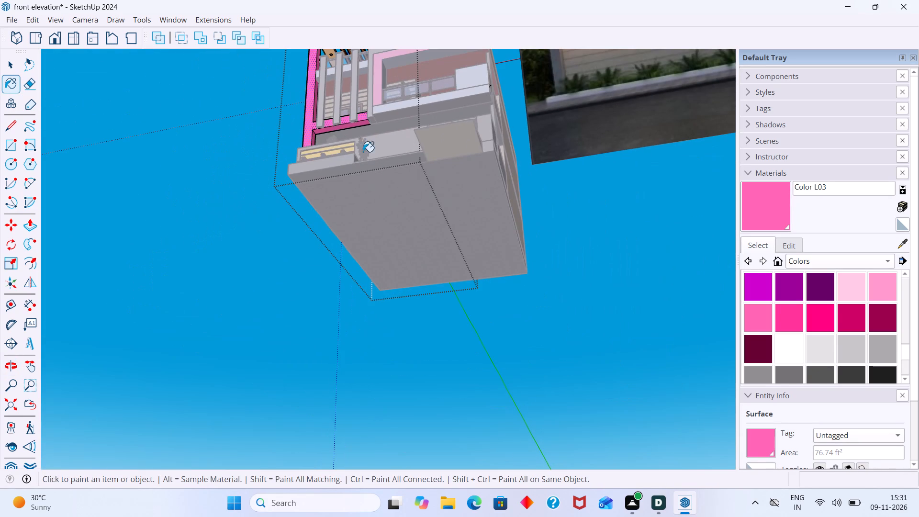
left_click(338, 343)
Examine the pink frames on the front elevation from several angles, near and far.
middle_click_drag(369, 158, 394, 305)
scroll(394, 305, "down", 6)
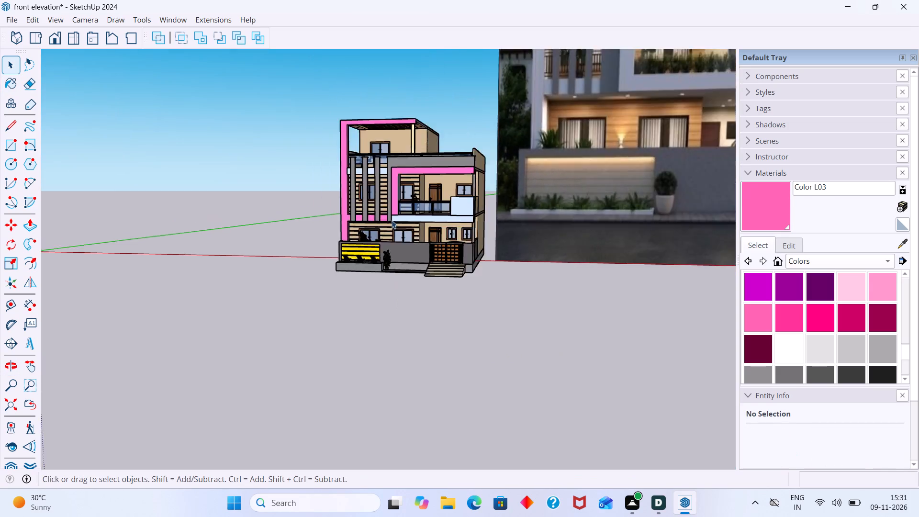
scroll(392, 220, "down", 2)
middle_click_drag(403, 222, 467, 274)
scroll(380, 219, "up", 12)
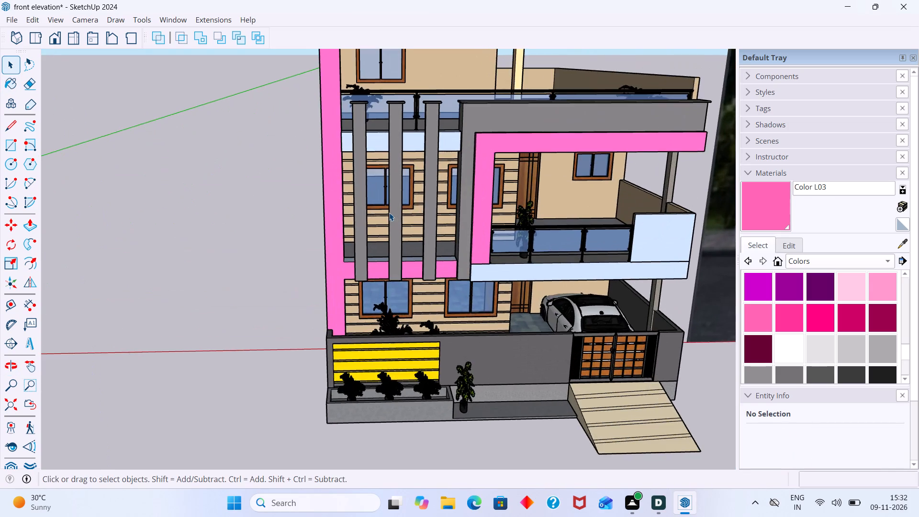
scroll(389, 214, "down", 6)
scroll(416, 207, "up", 7)
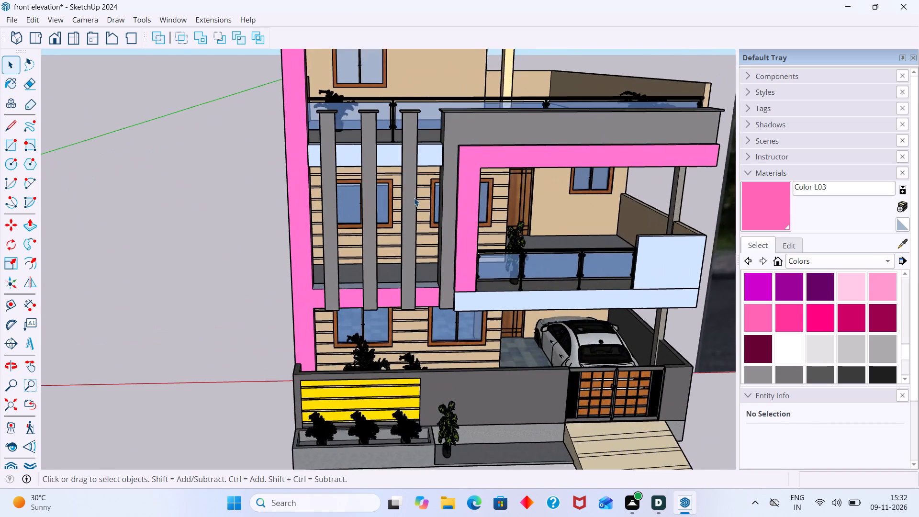
scroll(415, 197, "down", 9)
middle_click_drag(519, 236, 575, 241)
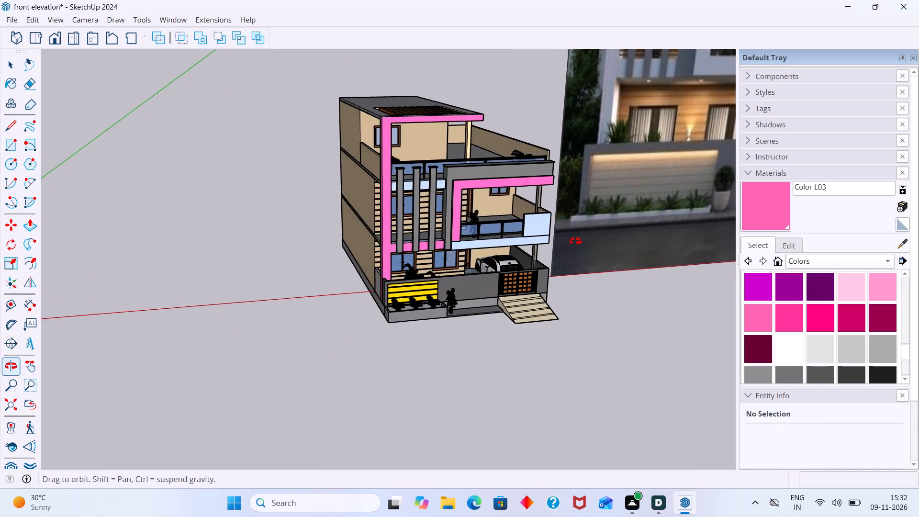
middle_click_drag(575, 241, 590, 243)
scroll(493, 241, "up", 9)
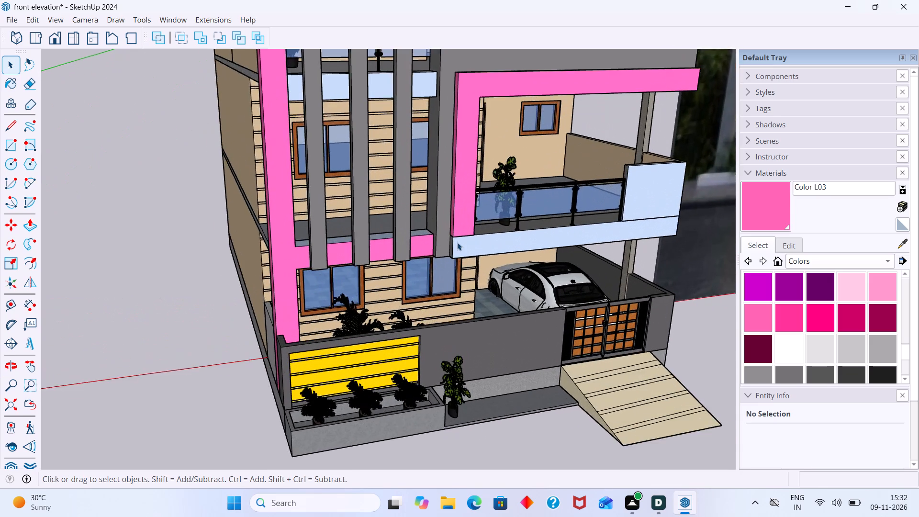
scroll(457, 242, "up", 3)
scroll(457, 244, "down", 1)
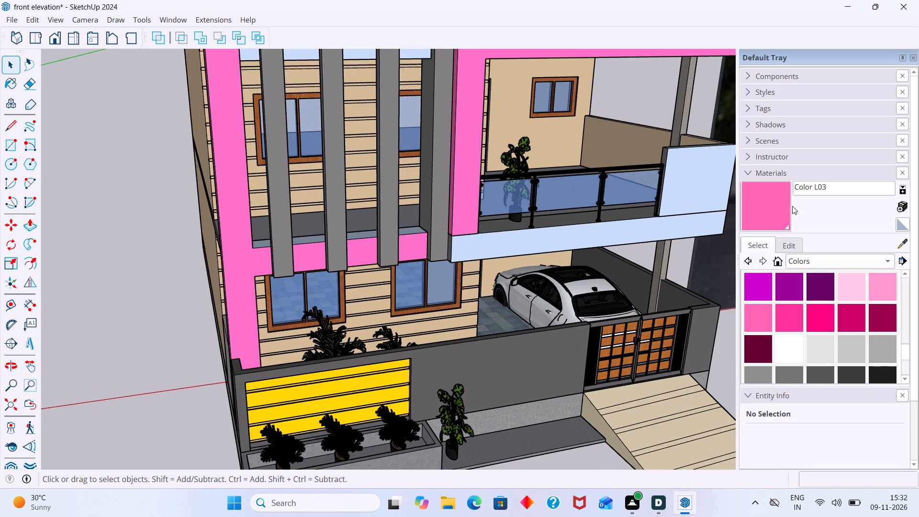
Reopen the tall frame's group, select all its connected geometry and paint it with Color L03, including the ledge's top face.
left_click(792, 206)
middle_click_drag(471, 245, 456, 290)
scroll(411, 245, "up", 2)
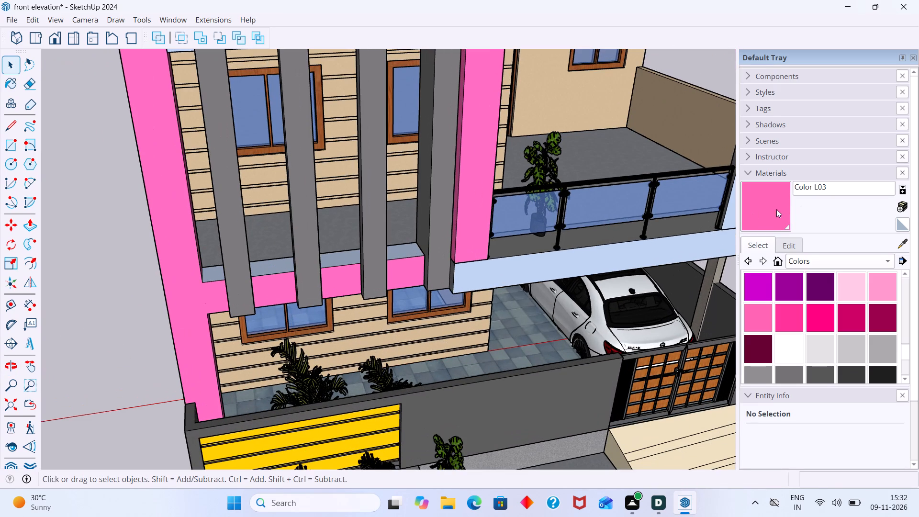
left_click(776, 209)
scroll(566, 242, "up", 9)
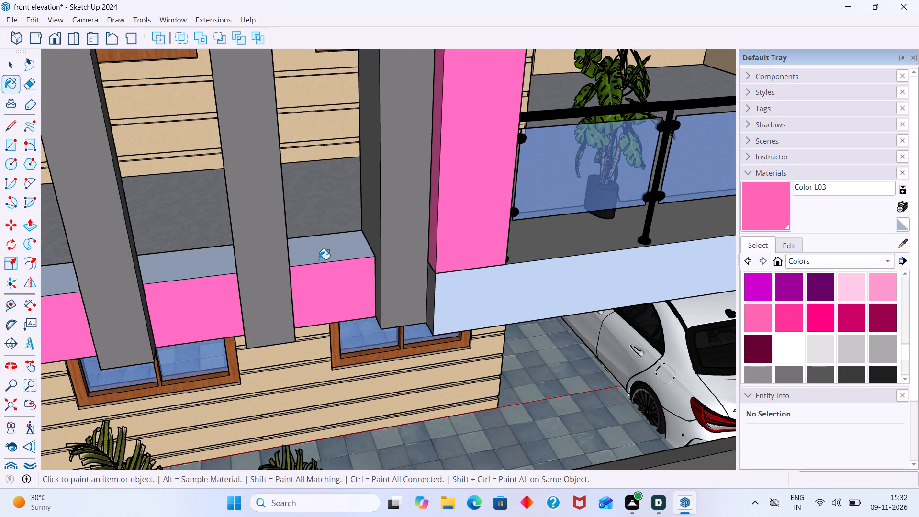
left_click(319, 259)
left_click(316, 257)
key("space")
left_click(324, 258)
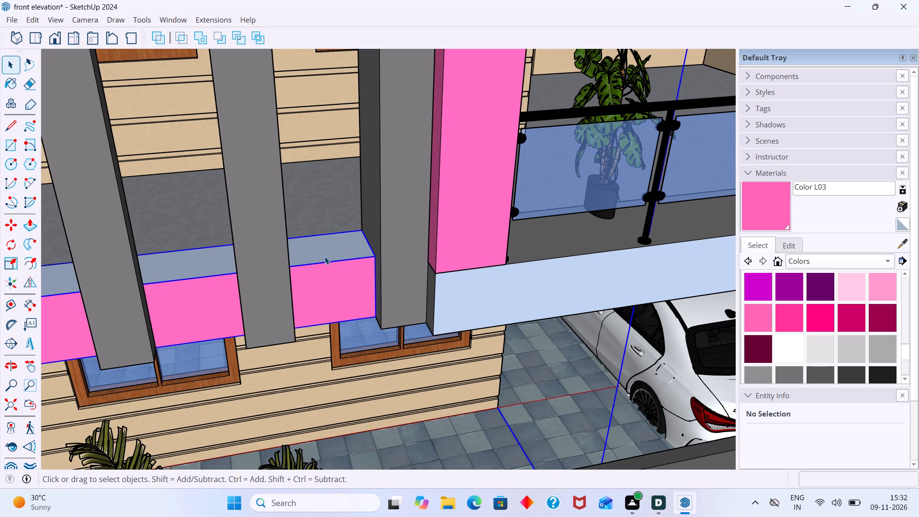
triple_click(325, 257)
left_click(324, 254)
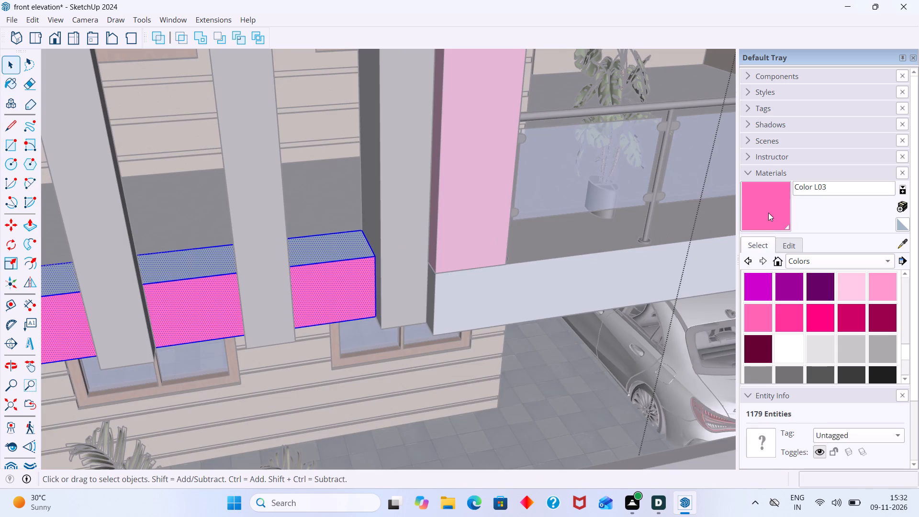
left_click(768, 213)
left_click(319, 266)
key("space")
scroll(302, 284, "down", 7)
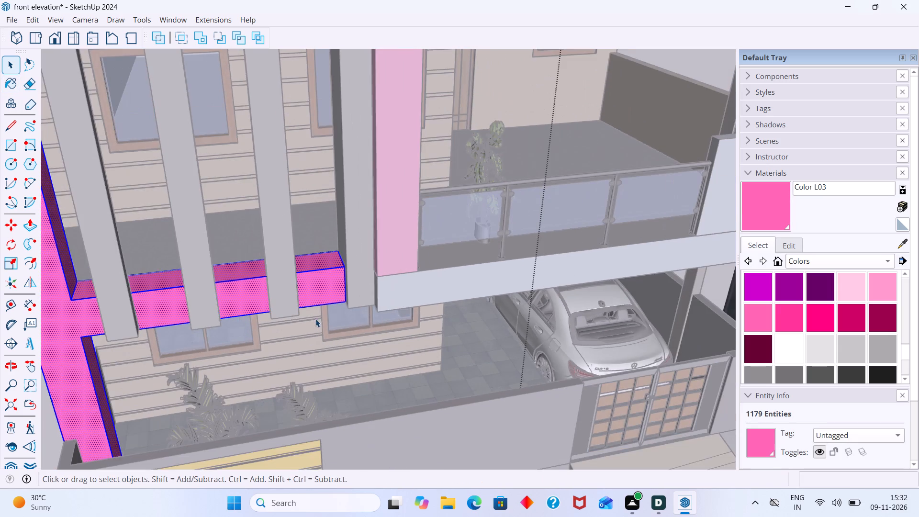
middle_click_drag(315, 319, 380, 203)
scroll(430, 229, "down", 6)
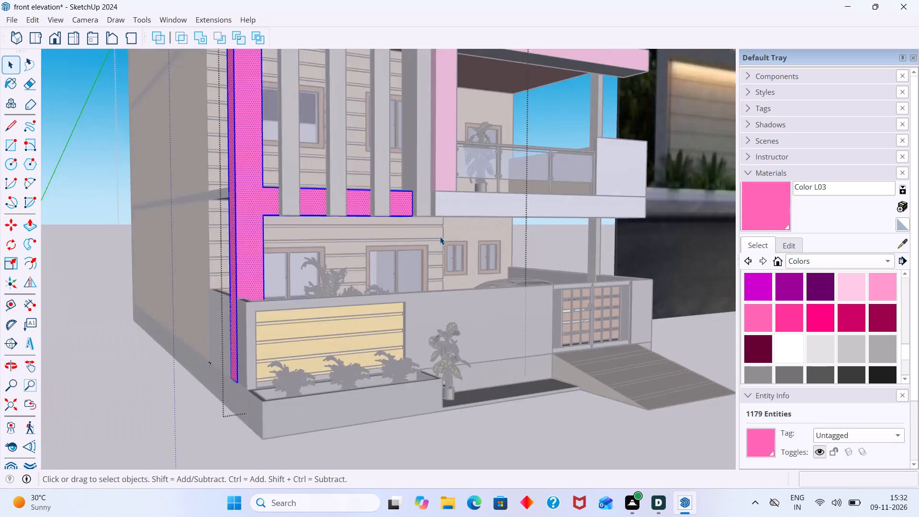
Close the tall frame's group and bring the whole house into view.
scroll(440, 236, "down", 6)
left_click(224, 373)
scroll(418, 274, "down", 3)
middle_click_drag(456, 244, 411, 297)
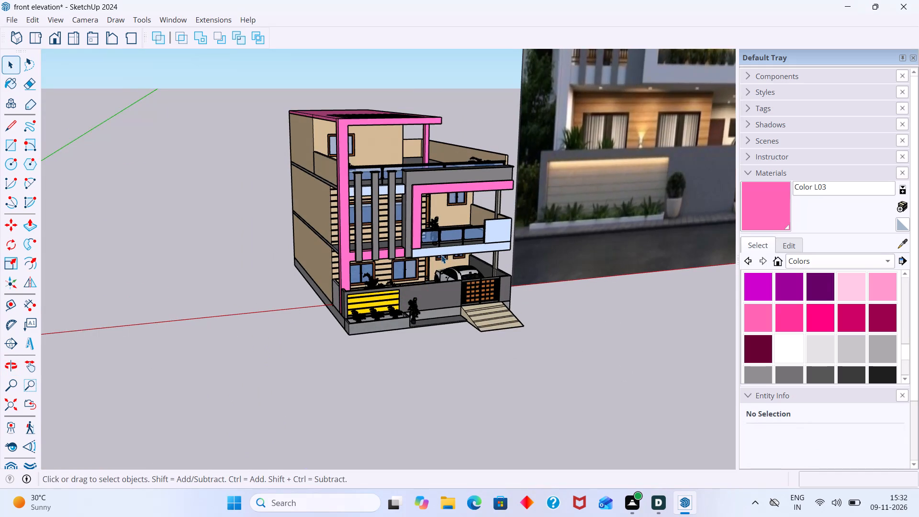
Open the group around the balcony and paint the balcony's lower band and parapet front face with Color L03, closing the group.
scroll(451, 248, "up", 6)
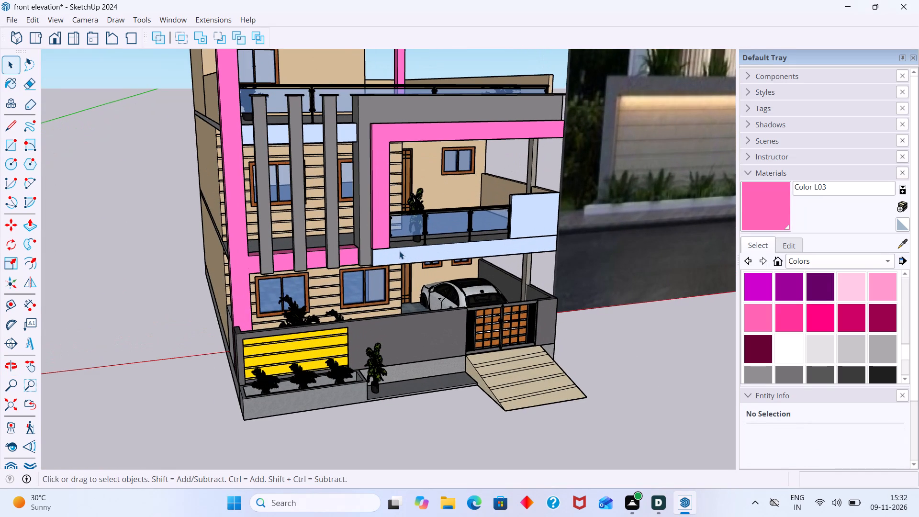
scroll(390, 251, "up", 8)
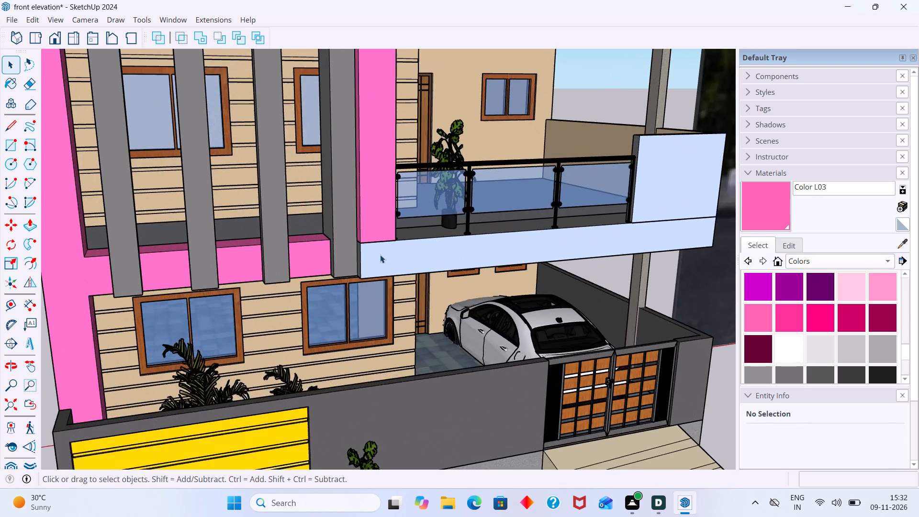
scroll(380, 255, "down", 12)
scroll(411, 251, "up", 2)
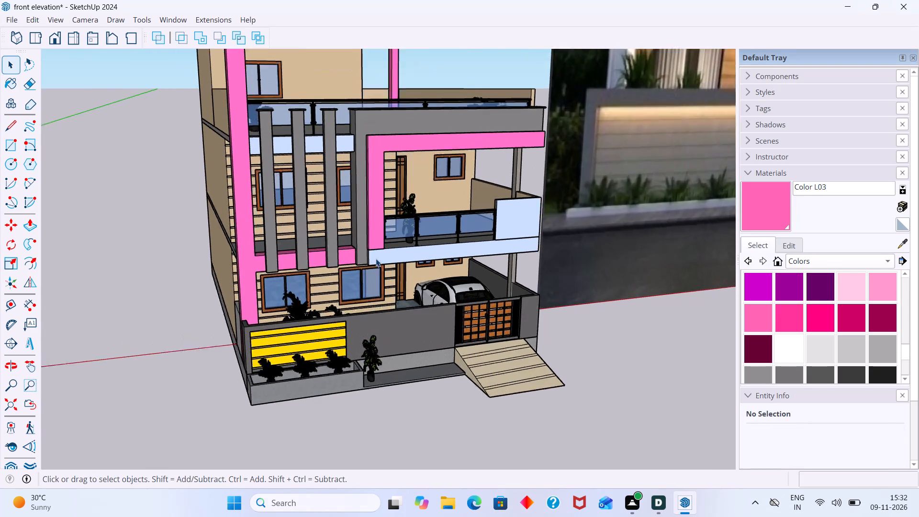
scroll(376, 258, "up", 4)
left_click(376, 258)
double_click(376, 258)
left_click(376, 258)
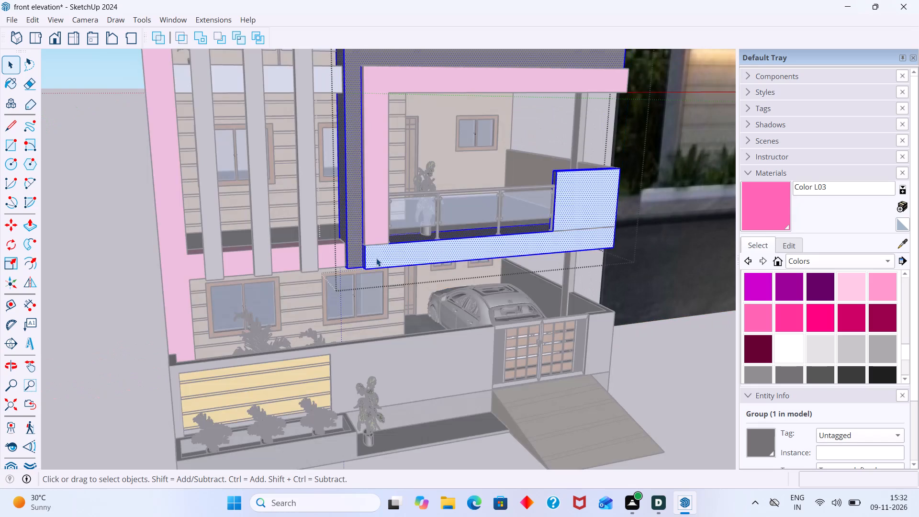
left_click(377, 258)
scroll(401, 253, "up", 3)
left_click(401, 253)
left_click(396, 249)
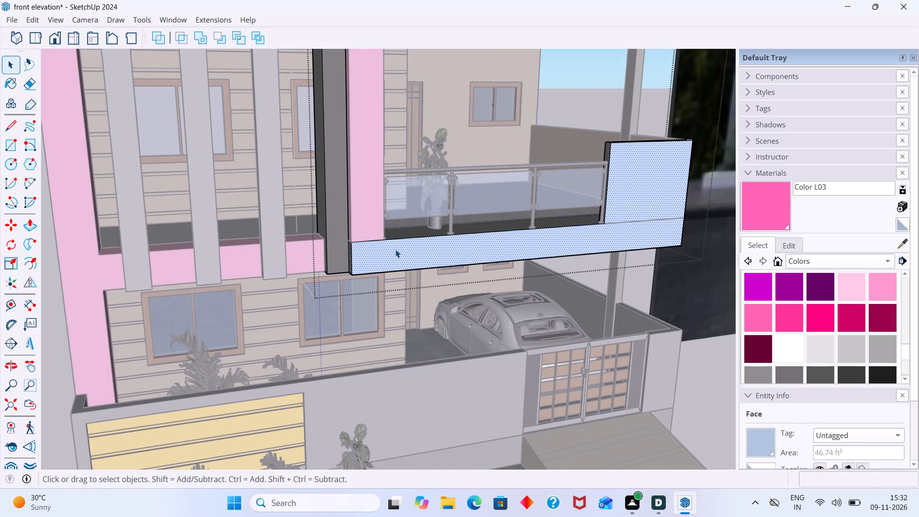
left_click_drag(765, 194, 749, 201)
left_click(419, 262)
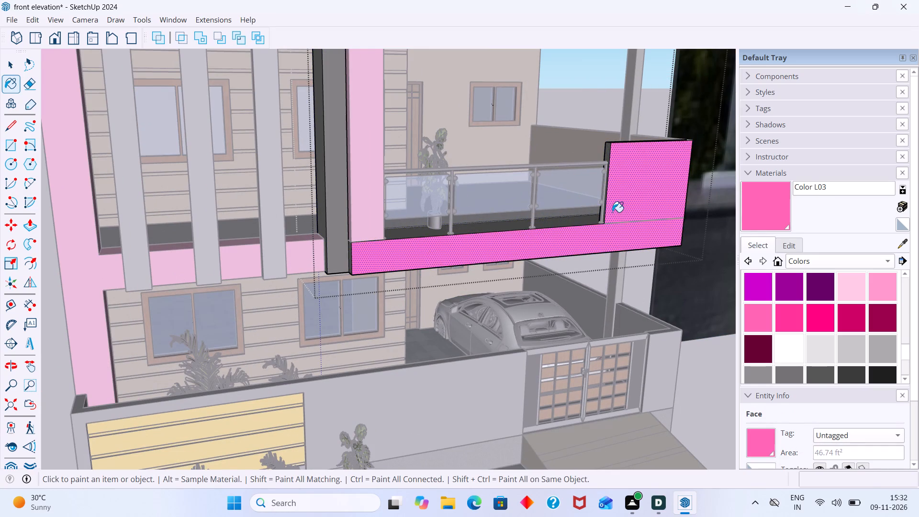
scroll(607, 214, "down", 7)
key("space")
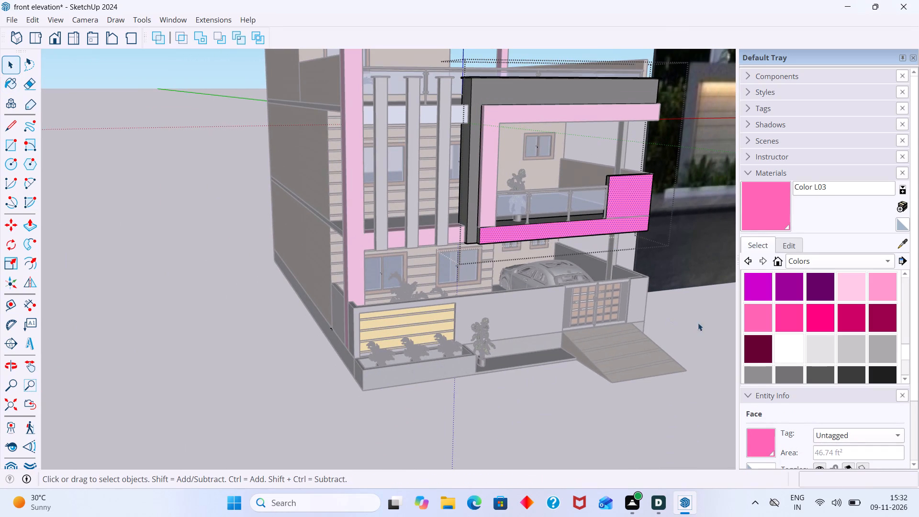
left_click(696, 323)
Examine the pink balcony parapet together with the pink frames from the front and from raised angles.
middle_click_drag(625, 283, 498, 258)
scroll(506, 251, "down", 7)
scroll(525, 197, "up", 4)
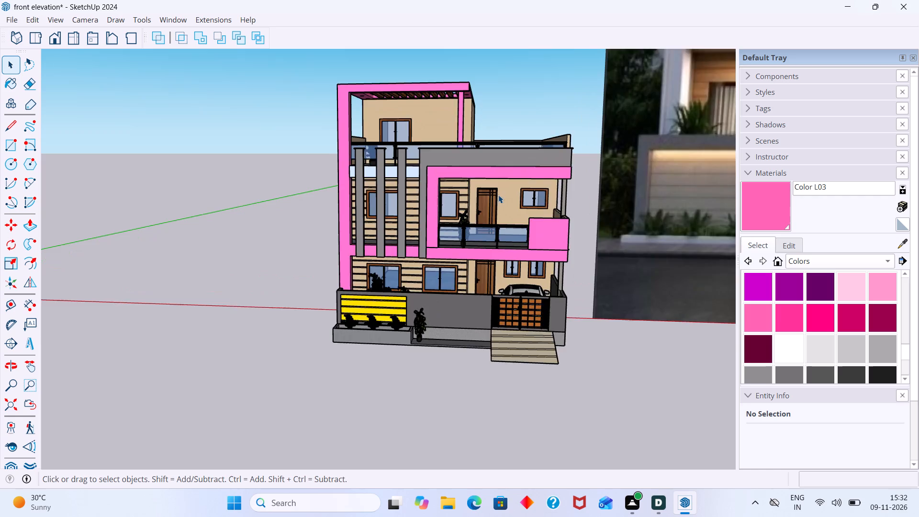
scroll(498, 195, "up", 2)
middle_click_drag(538, 214, 632, 261)
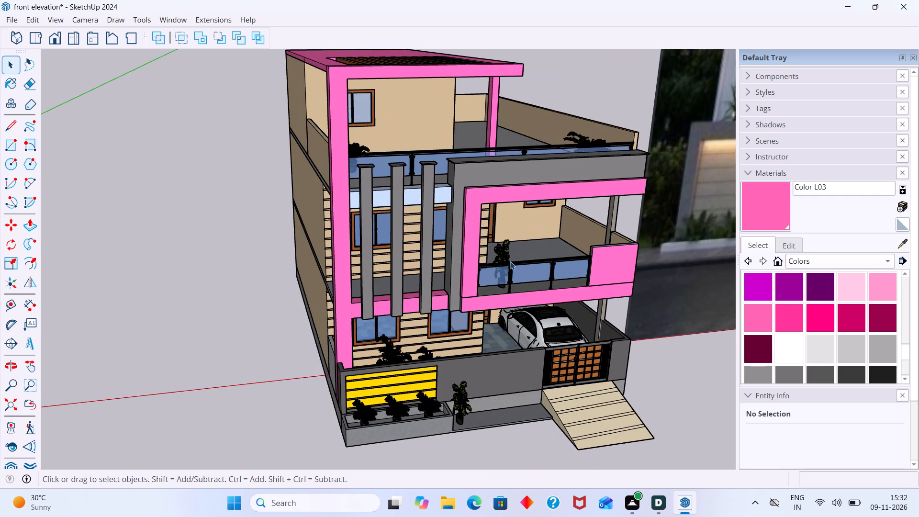
middle_click_drag(503, 258, 516, 296)
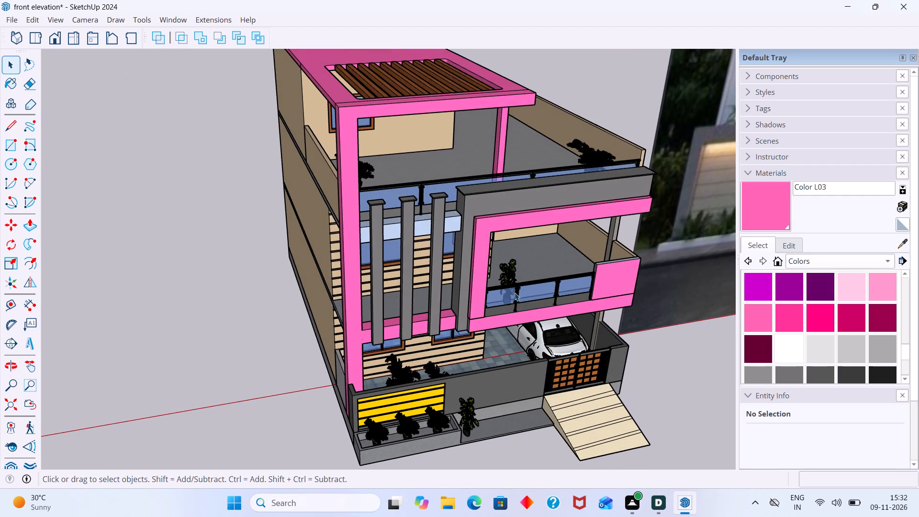
Undo the Color L03 painting on the balcony's lower band and parapet and on the entire tall frame, leaving the group.
key("ctrl+z")
key("ctrl+z")
key("ctrl+z")
key("ctrl+z")
key("ctrl+z")
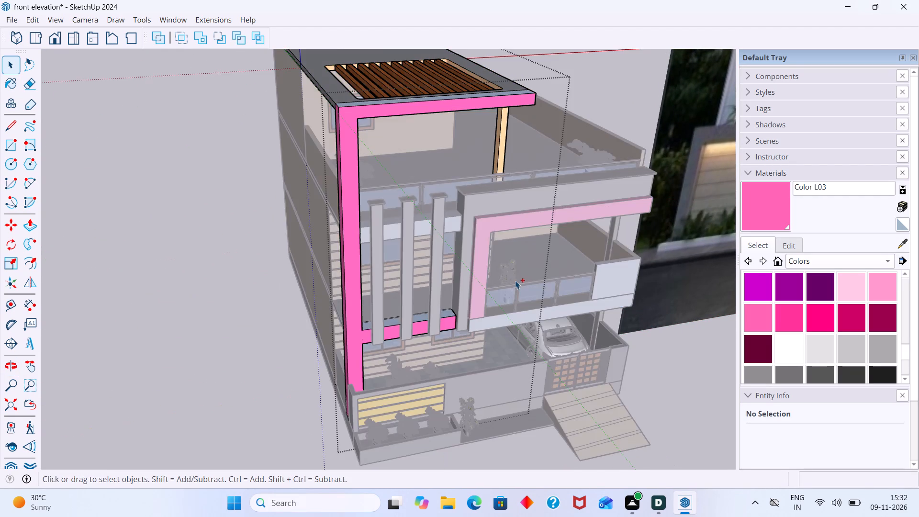
key("ctrl+z")
key("ctrl+z")
key("ctrl+z")
key("ctrl+z")
key("ctrl+z")
key("ctrl+z")
key("ctrl+z")
key("ctrl+z")
key("ctrl+z")
key("ctrl+z")
key("ctrl+z")
left_click(647, 342)
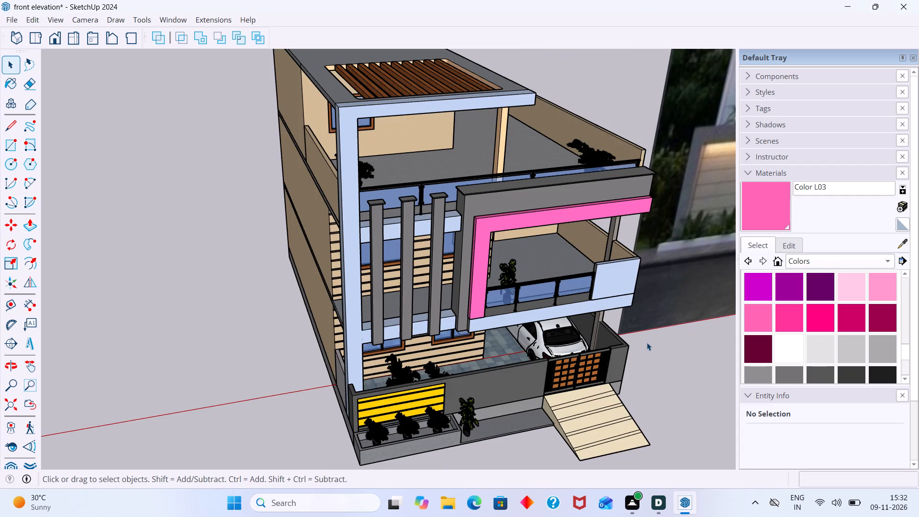
middle_click_drag(632, 341, 525, 225)
scroll(536, 243, "down", 7)
scroll(507, 268, "up", 1)
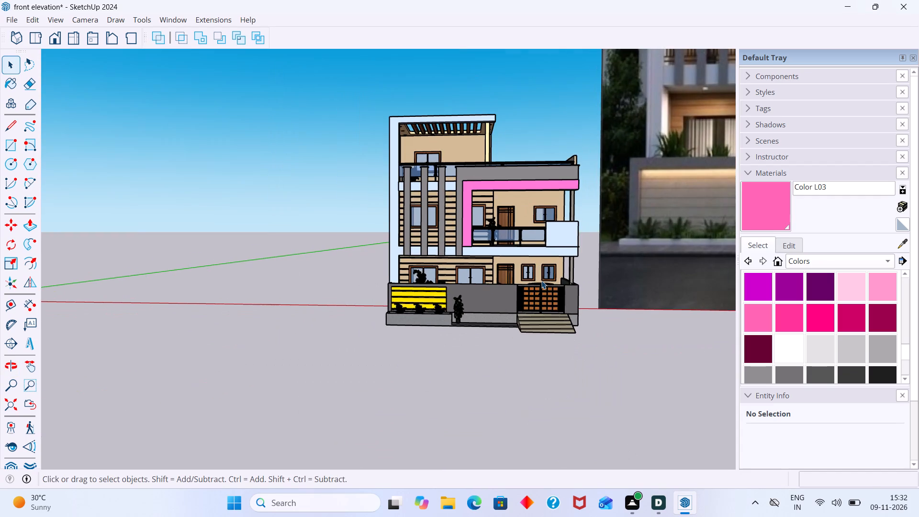
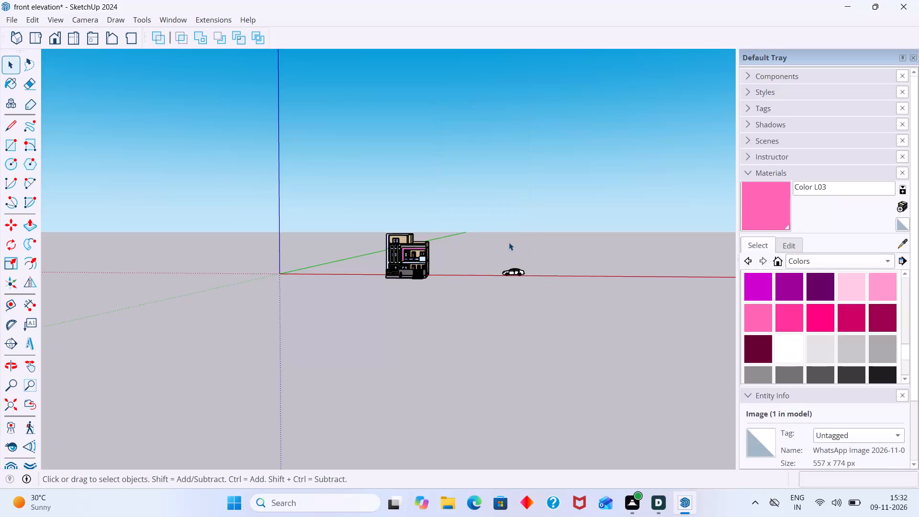
Delete the car image standing on the ground beside the house.
scroll(508, 281, "up", 11)
left_click(508, 267)
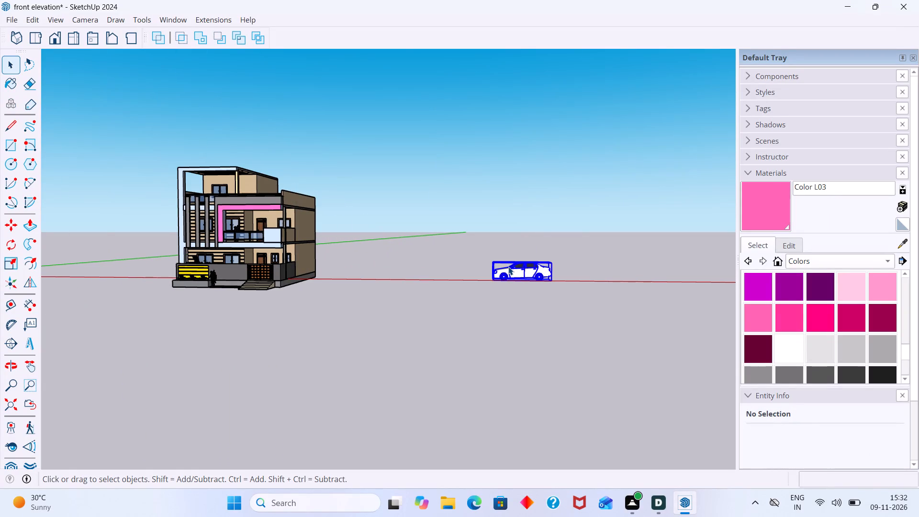
key("Delete")
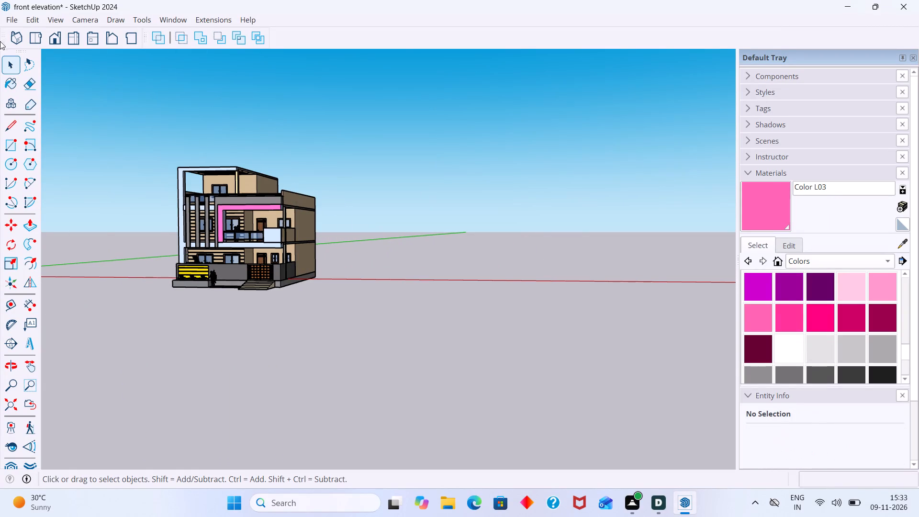
Save the front elevation model.
left_click(8, 21)
left_click(26, 79)
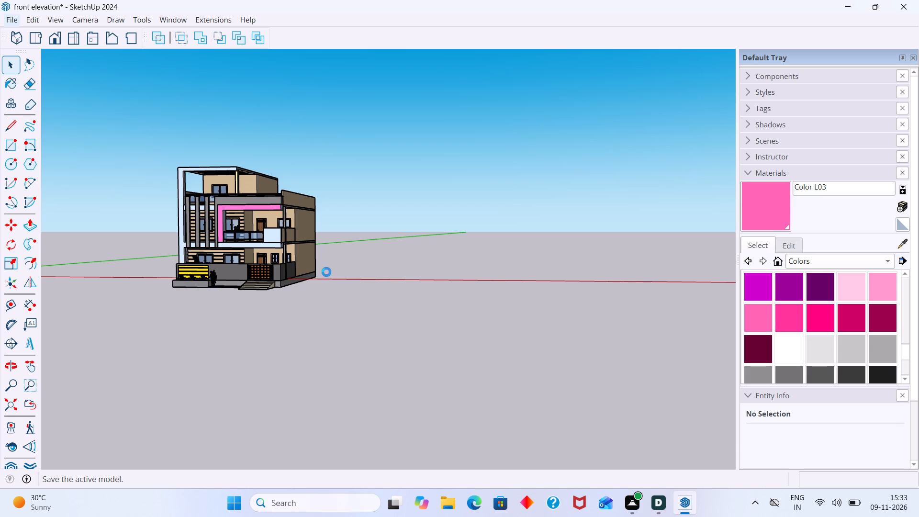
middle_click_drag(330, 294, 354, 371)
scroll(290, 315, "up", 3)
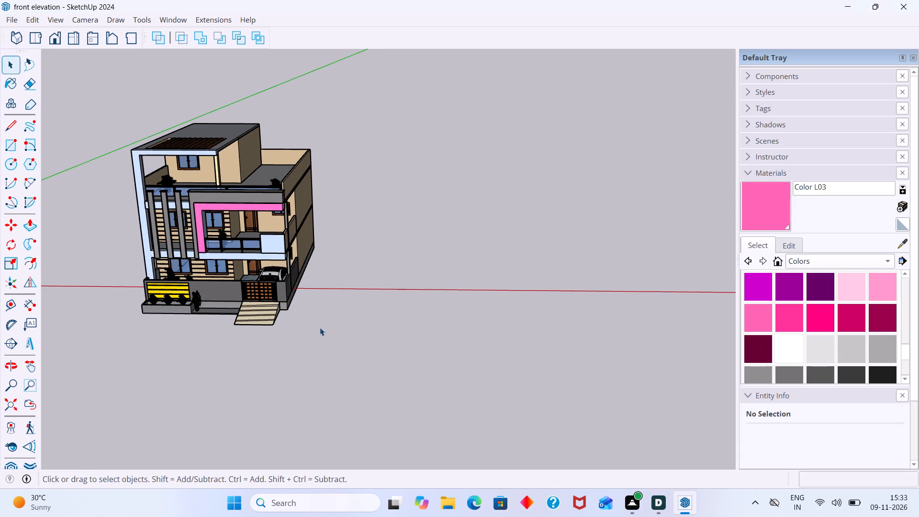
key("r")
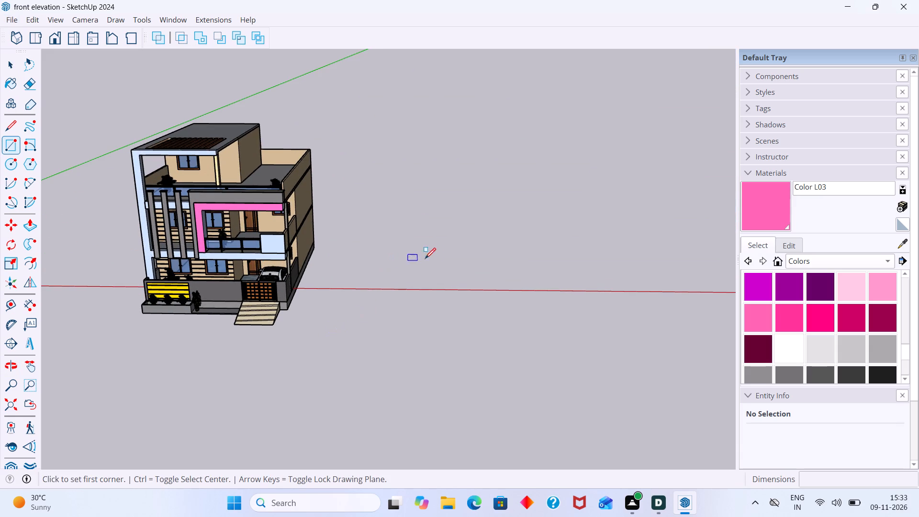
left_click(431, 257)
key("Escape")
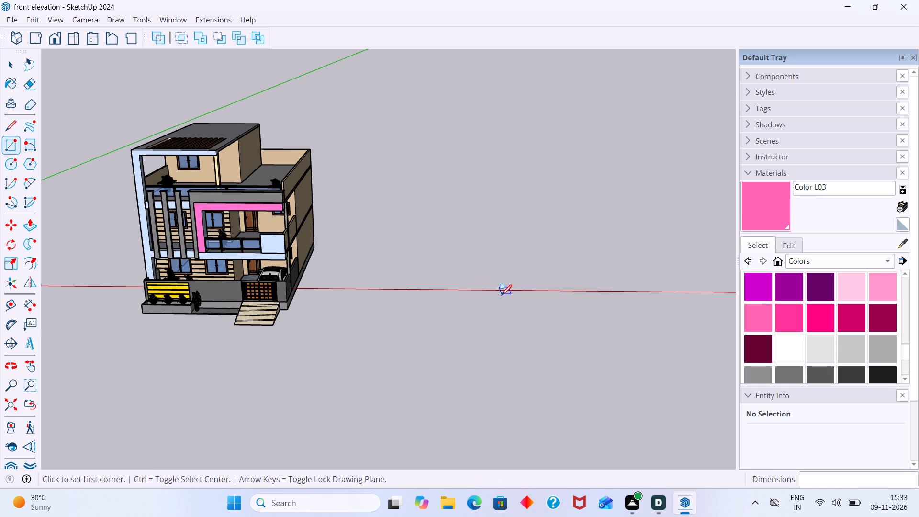
Draw a circle with a radius of about 20' 6" on the ground beside the house.
key("c")
left_click(487, 266)
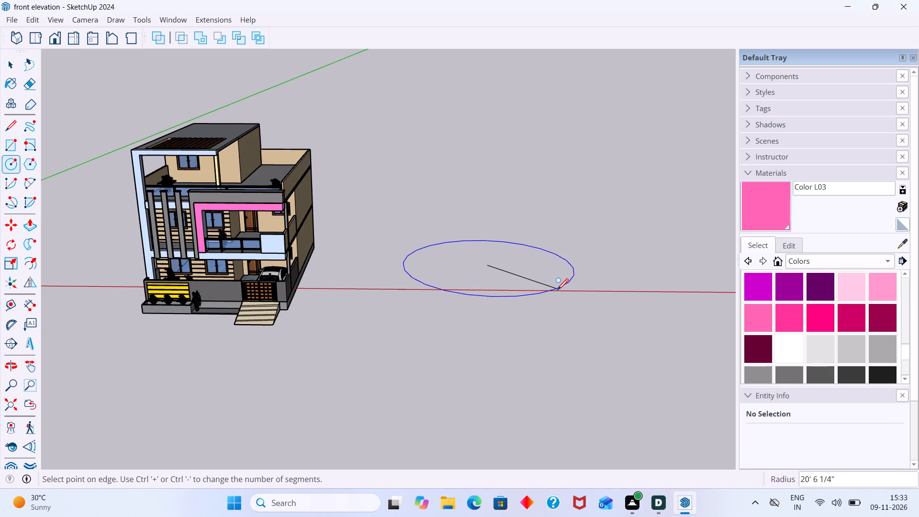
left_click(558, 289)
key("space")
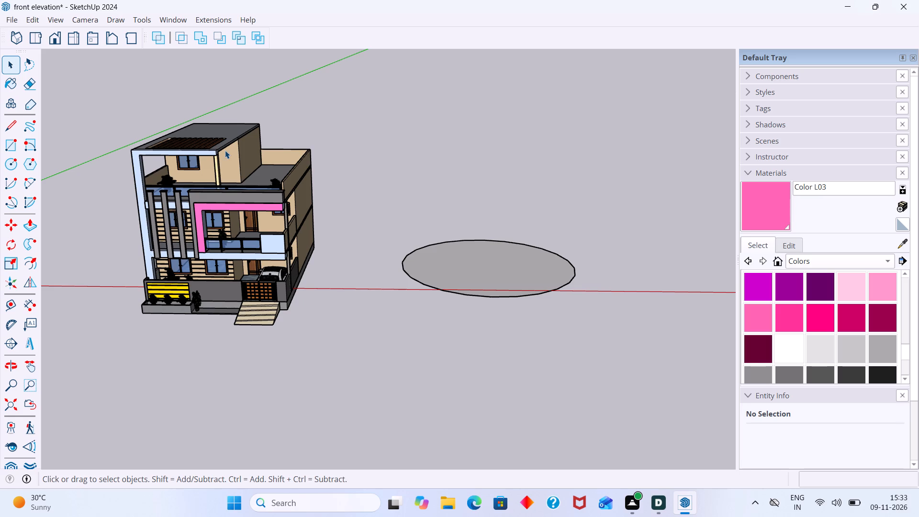
Draw an upright rectangle about 18' 6" by 9' 9" standing on the front edge of the circle, parallel to the red axis.
scroll(322, 234, "down", 6)
middle_click_drag(426, 303, 432, 286)
scroll(435, 287, "up", 1)
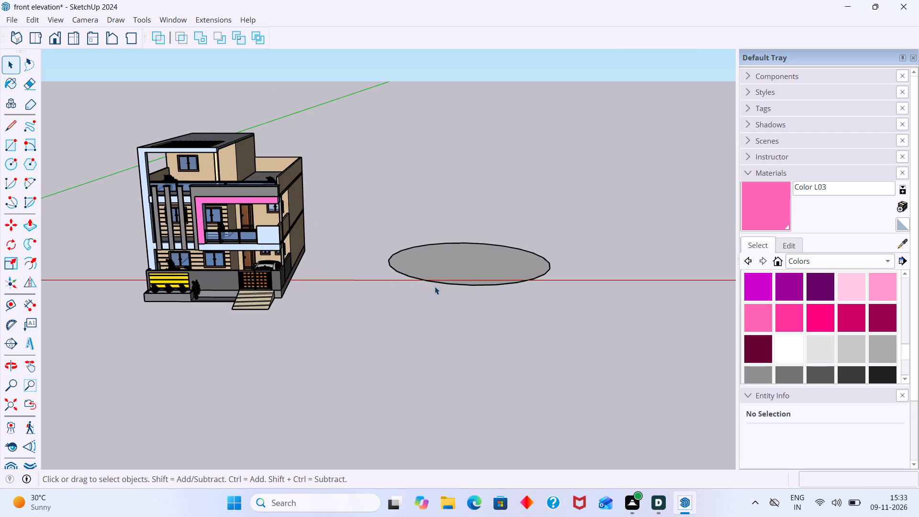
key("r")
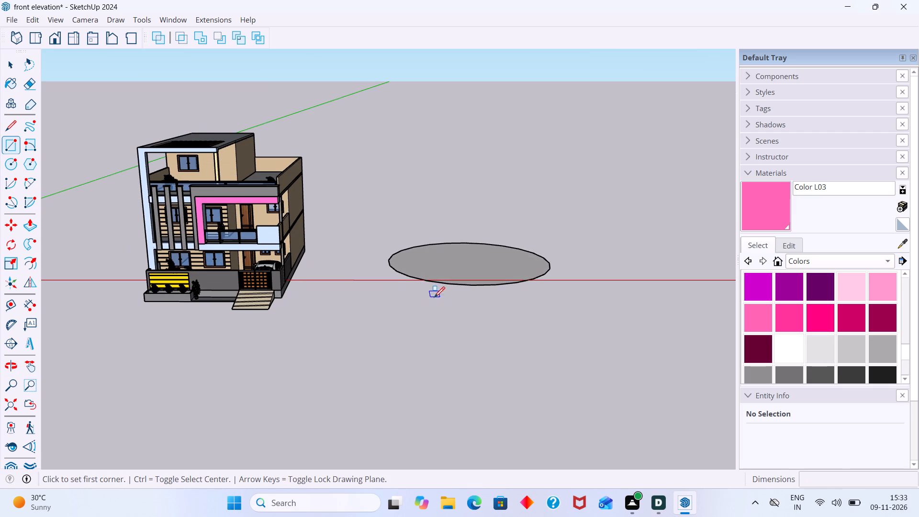
scroll(440, 291, "up", 7)
left_click(439, 280)
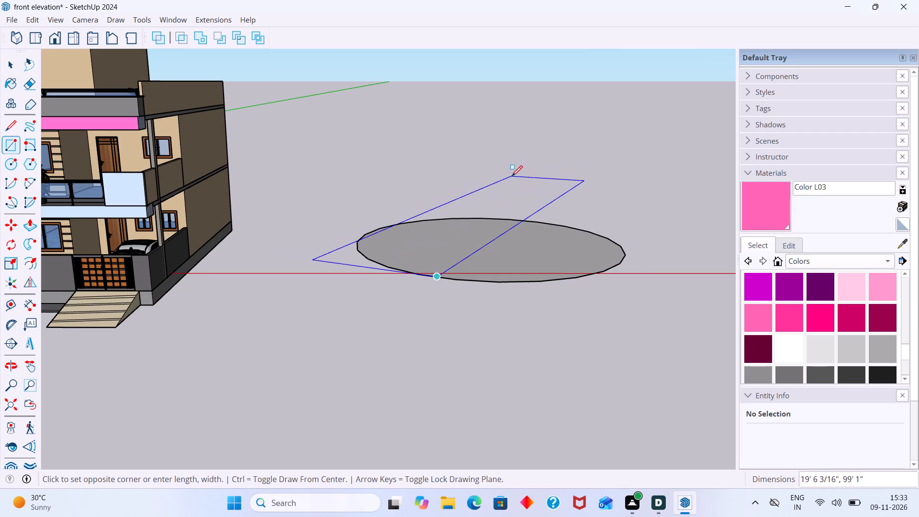
key("Up")
key("Left")
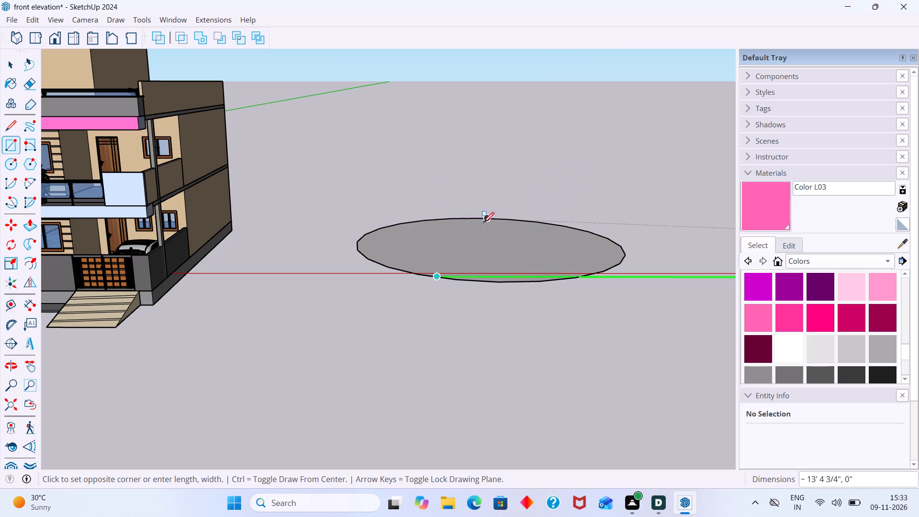
scroll(454, 233, "up", 6)
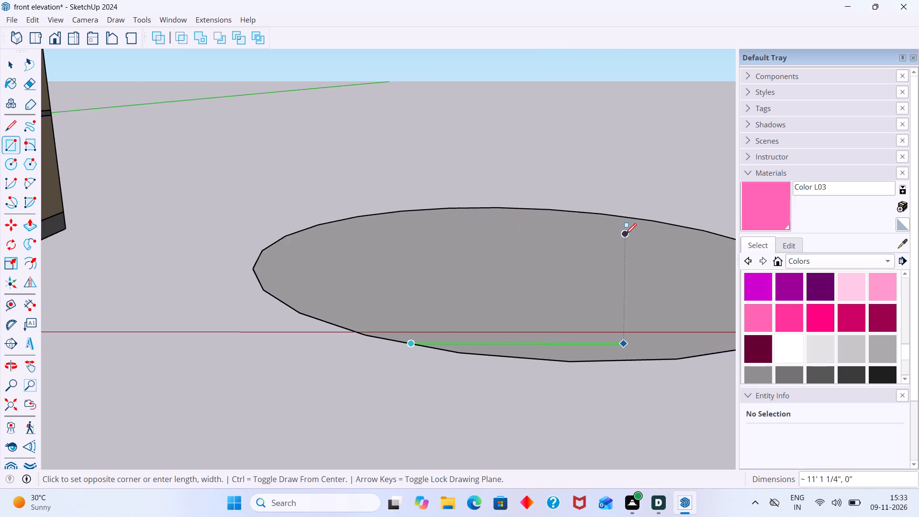
scroll(626, 235, "down", 6)
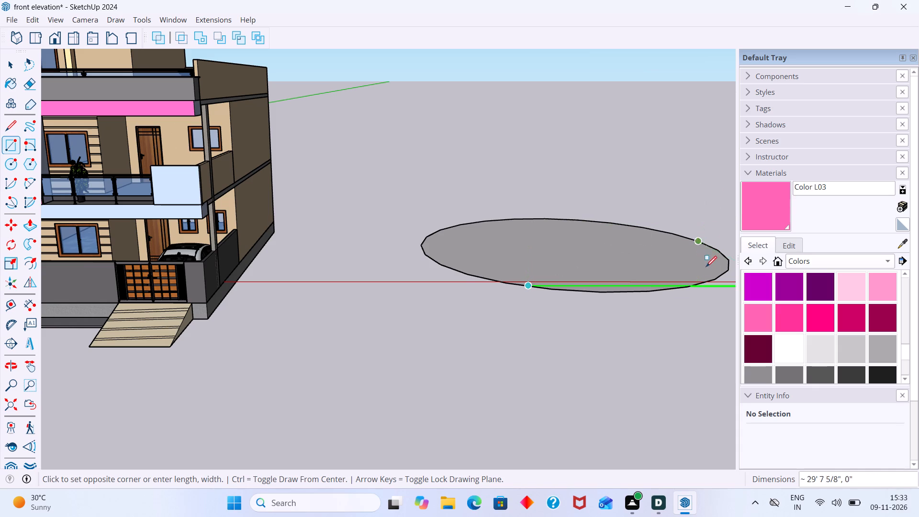
left_click(689, 288)
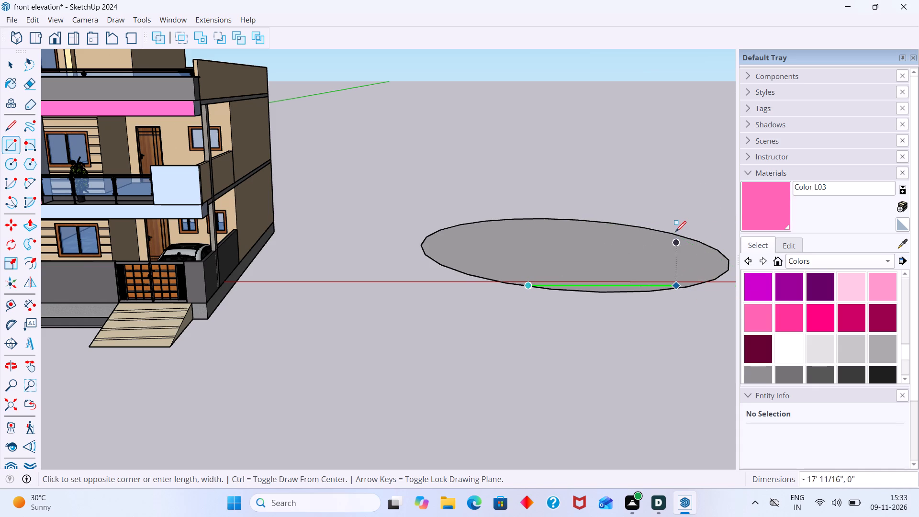
left_click(699, 203)
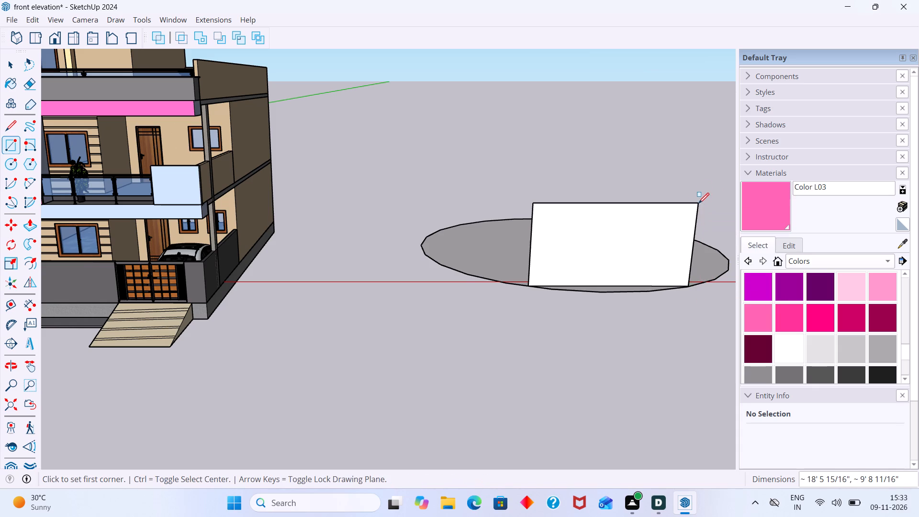
key("space")
Offset the upright rectangle's outline inward by about 9 1/8".
left_click(647, 239)
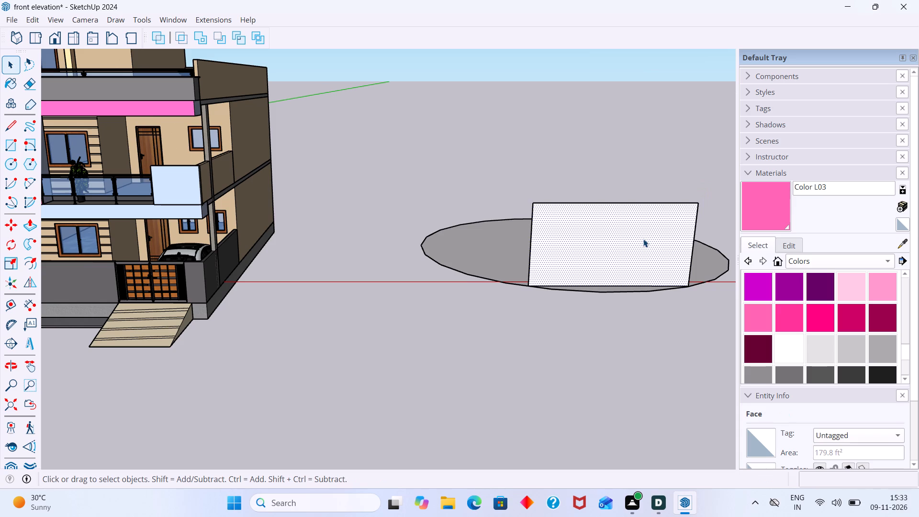
key("f")
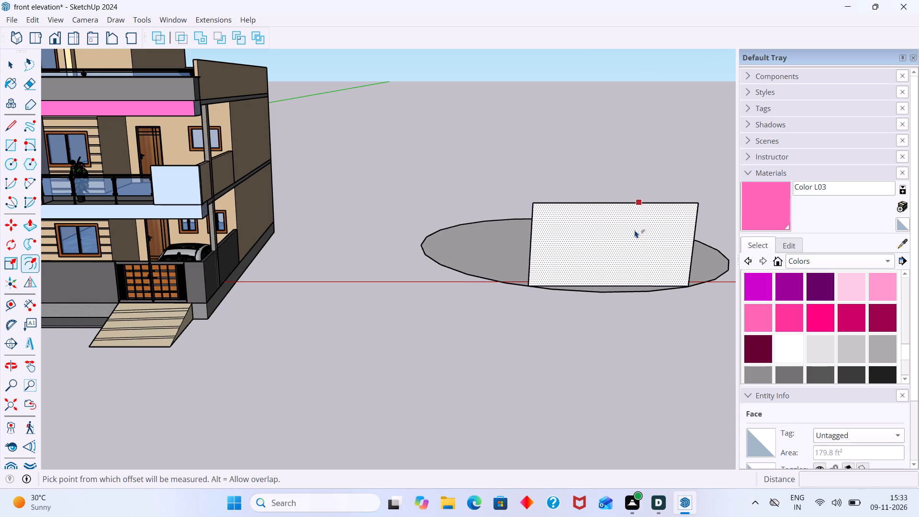
left_click(635, 230)
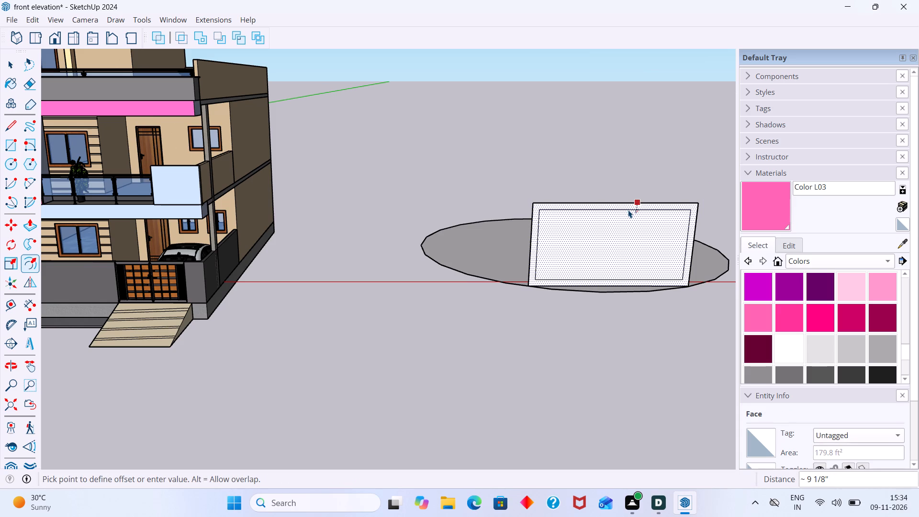
left_click(628, 210)
key("space")
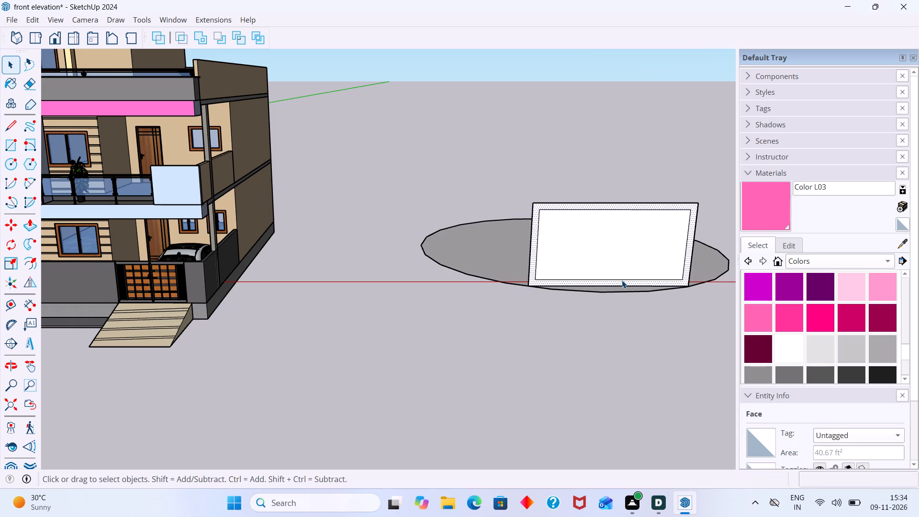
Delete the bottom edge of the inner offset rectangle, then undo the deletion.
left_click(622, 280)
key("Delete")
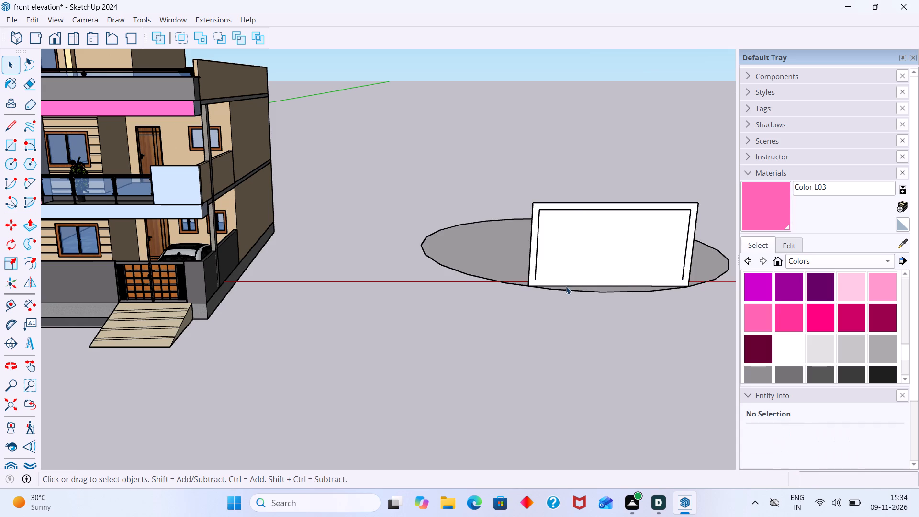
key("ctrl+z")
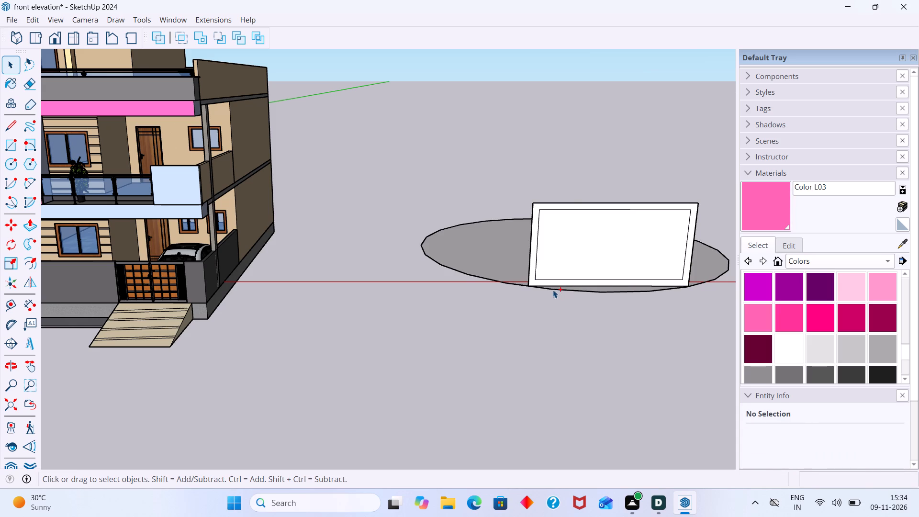
Move the inner rectangle's bottom edge down about 9 1/8" onto the outer rectangle's bottom edge.
left_click(563, 279)
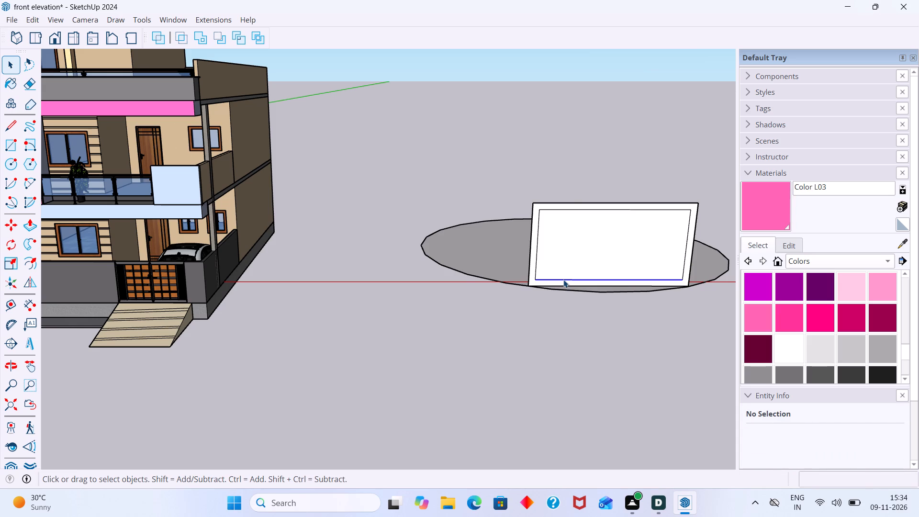
key("m")
left_click(563, 280)
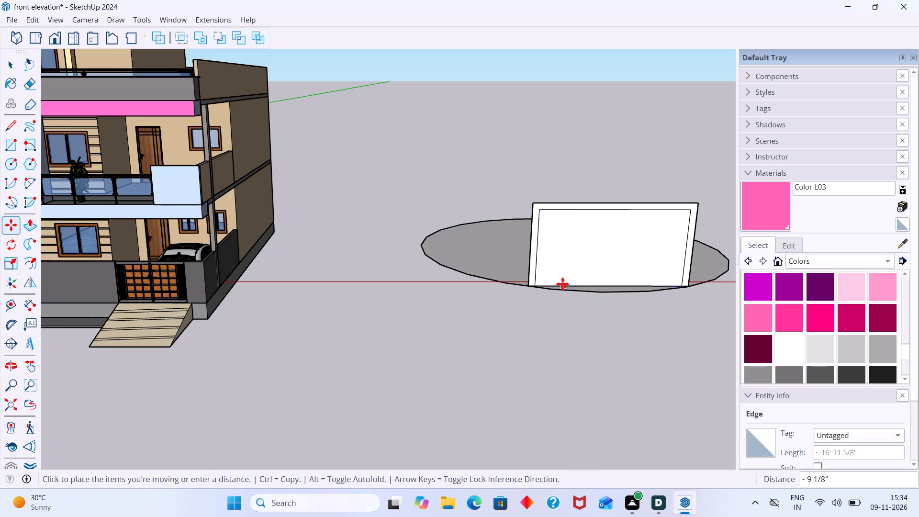
left_click(565, 285)
key("space")
left_click(566, 321)
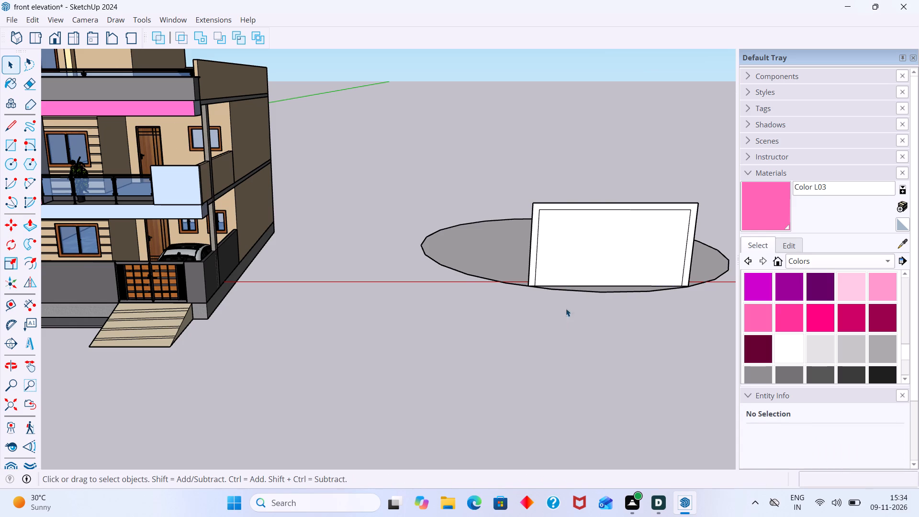
Delete the inner face of the upright rectangle to open up the frame.
scroll(562, 274, "up", 6)
left_click(540, 257)
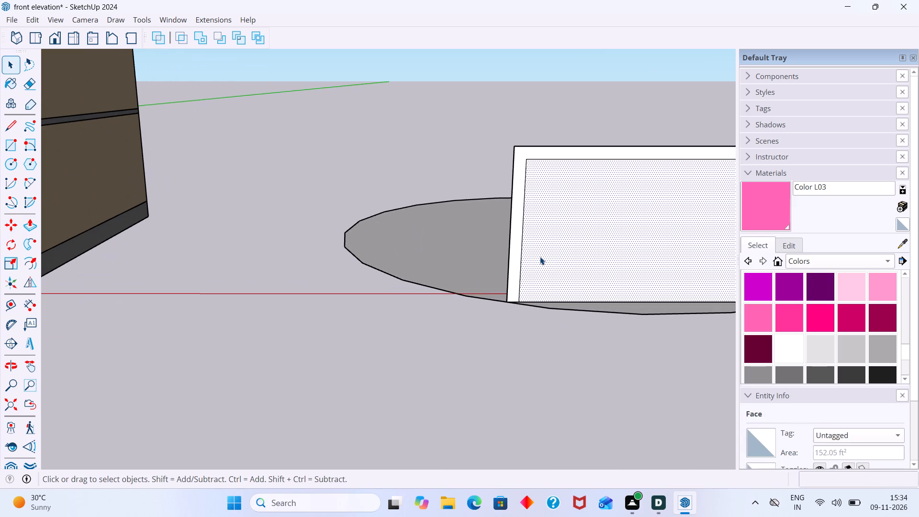
key("Delete")
Delete the bottom edge line between the frame's two legs.
scroll(545, 259, "down", 11)
middle_click_drag(640, 291, 540, 305)
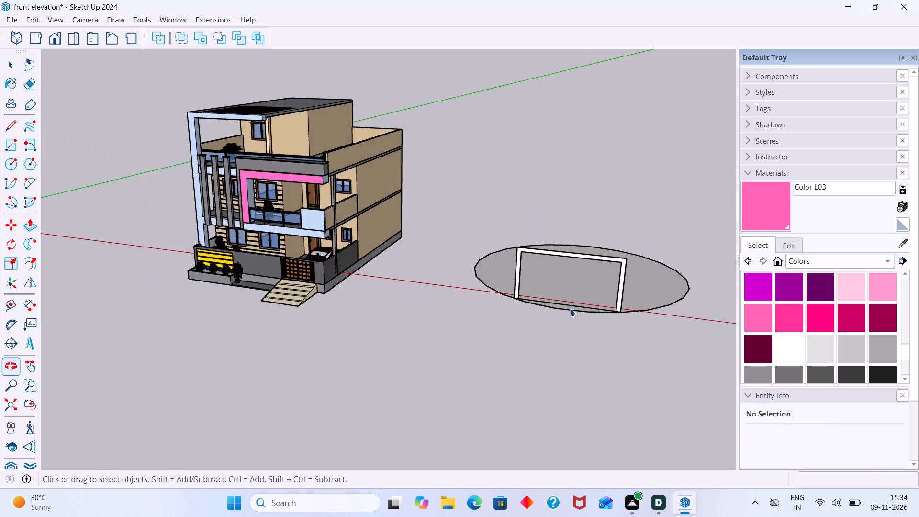
scroll(570, 308, "up", 6)
middle_click_drag(590, 300, 581, 302)
scroll(582, 302, "up", 4)
left_click(555, 305)
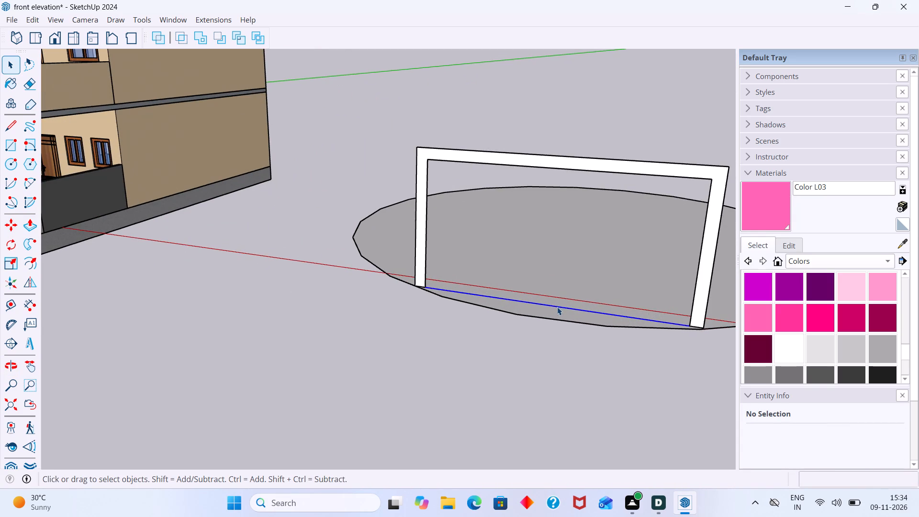
key("Delete")
Group the three-sided frame face together with its edges.
scroll(537, 309, "down", 6)
scroll(630, 304, "up", 6)
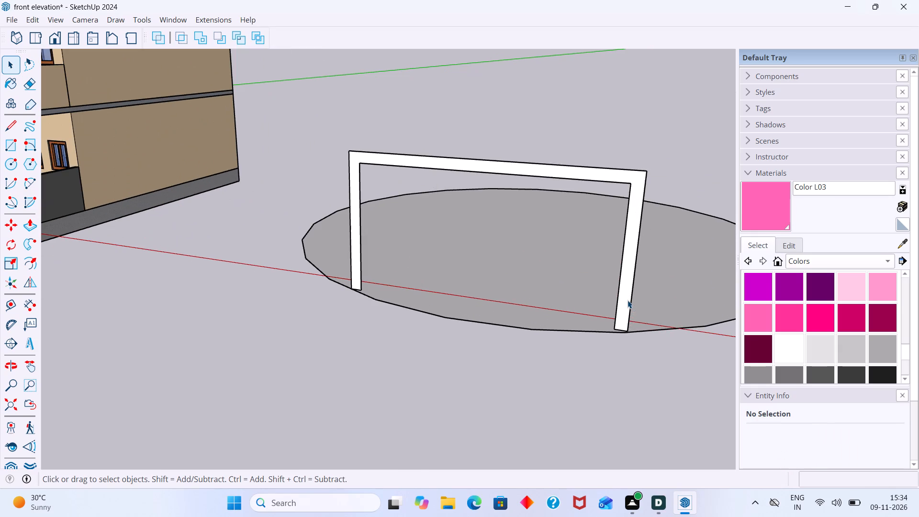
double_click(628, 300)
right_click(628, 299)
left_click(666, 112)
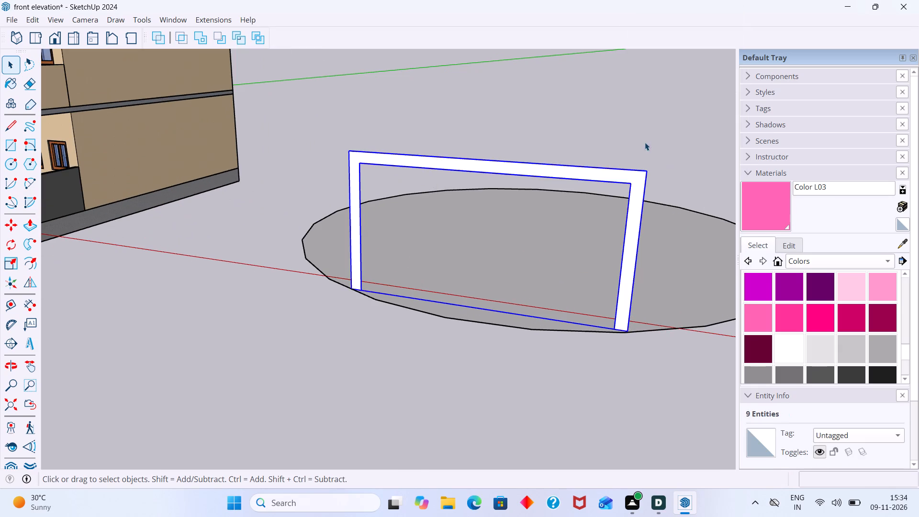
Inside the frame group, extrude the frame face by about 2 5/16" with Push/Pull.
left_click(618, 175)
left_click(618, 175)
left_click(618, 175)
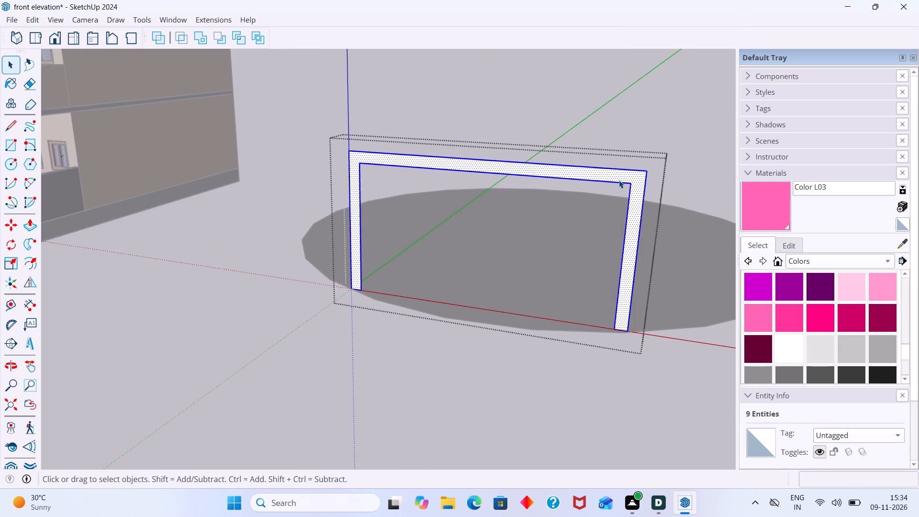
key("p")
left_click(623, 186)
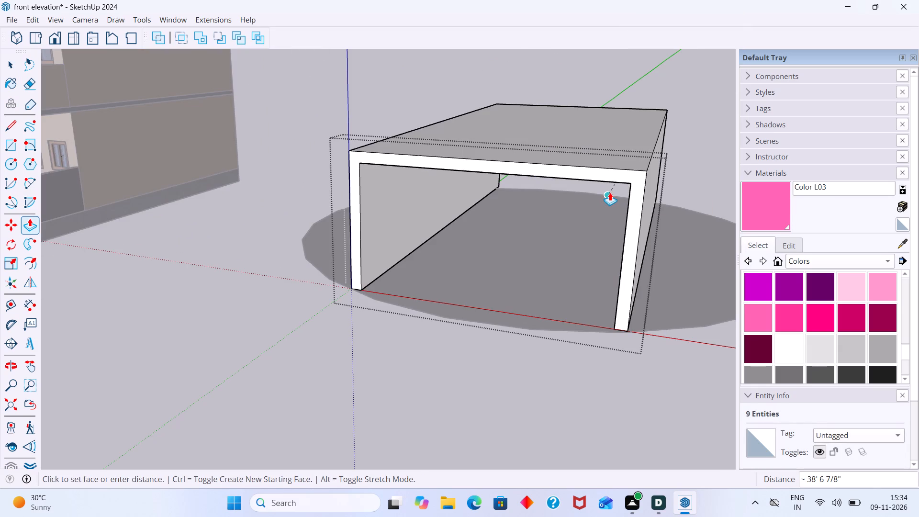
key("Escape")
middle_click_drag(638, 182, 506, 178)
scroll(473, 203, "up", 3)
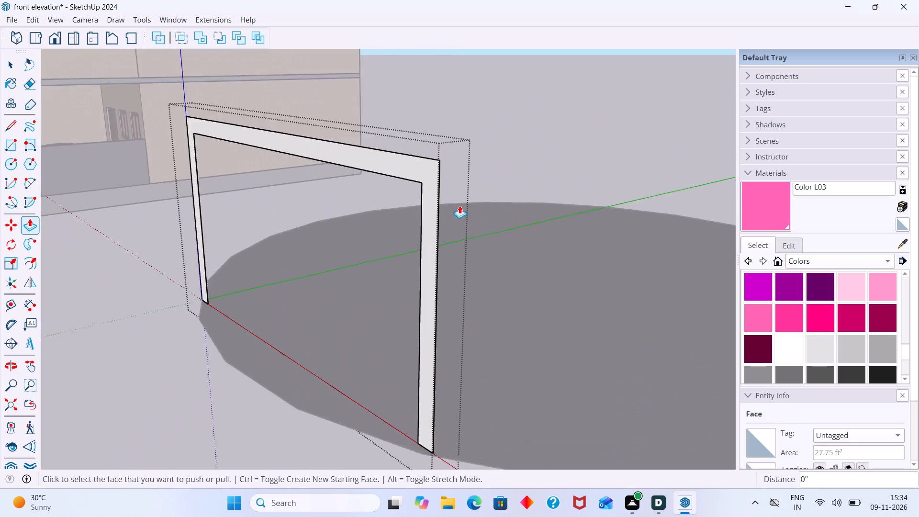
scroll(459, 205, "up", 2)
left_click(355, 222)
left_click(380, 222)
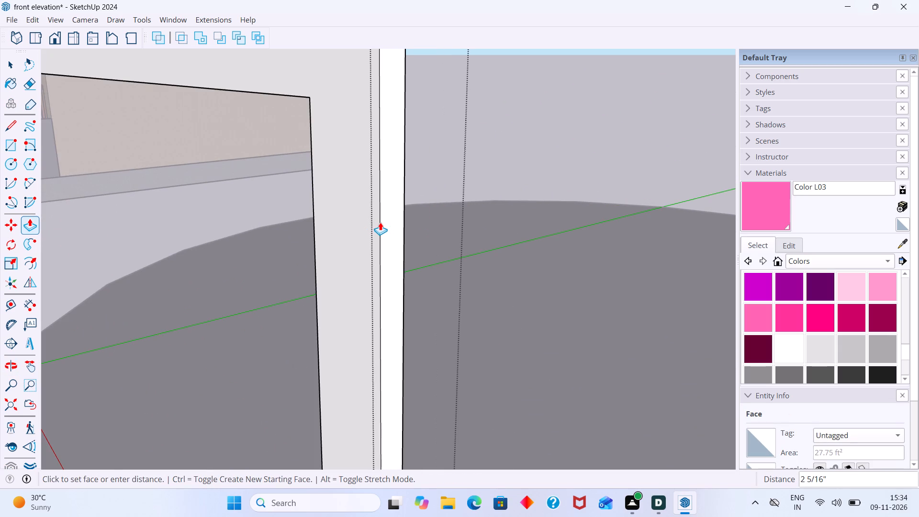
Rotate a copy of the frame group 15 degrees about the bottom corner of its leg on the circle's edge.
key("space")
left_click(598, 148)
scroll(487, 196, "down", 15)
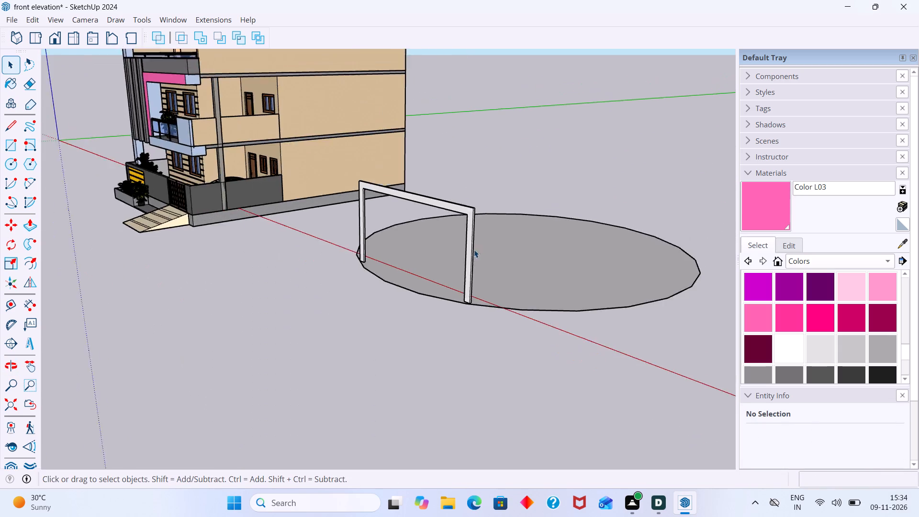
scroll(457, 270, "up", 6)
middle_click_drag(427, 267, 520, 261)
scroll(448, 255, "up", 9)
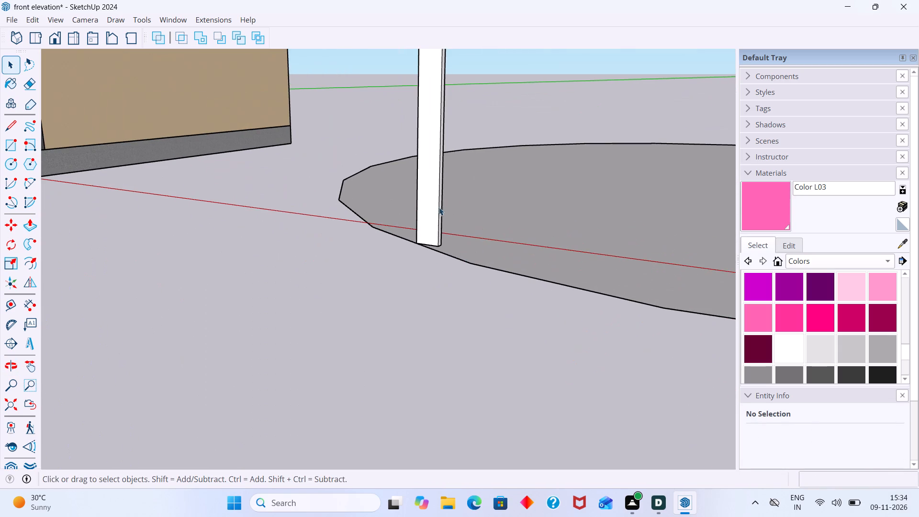
left_click(437, 207)
scroll(450, 231, "down", 6)
middle_click_drag(466, 289, 434, 300)
scroll(434, 300, "down", 2)
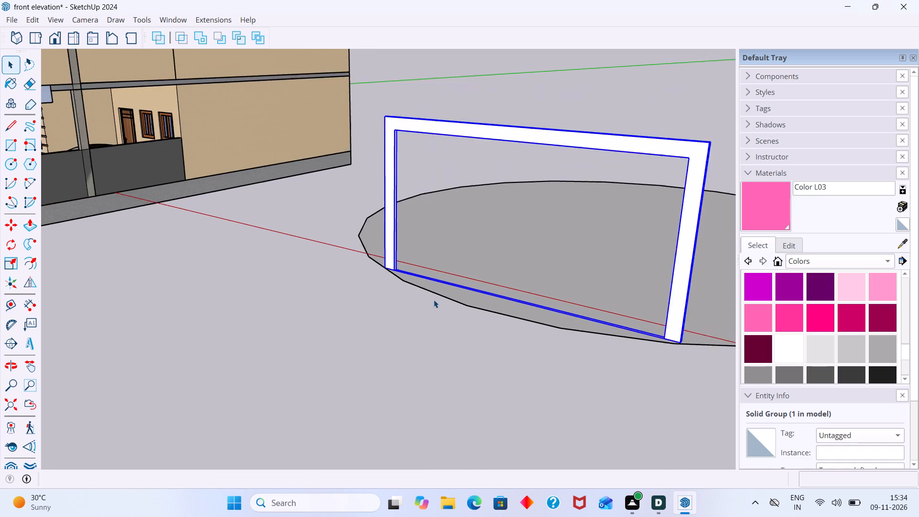
scroll(434, 300, "down", 2)
key("q")
scroll(404, 283, "up", 10)
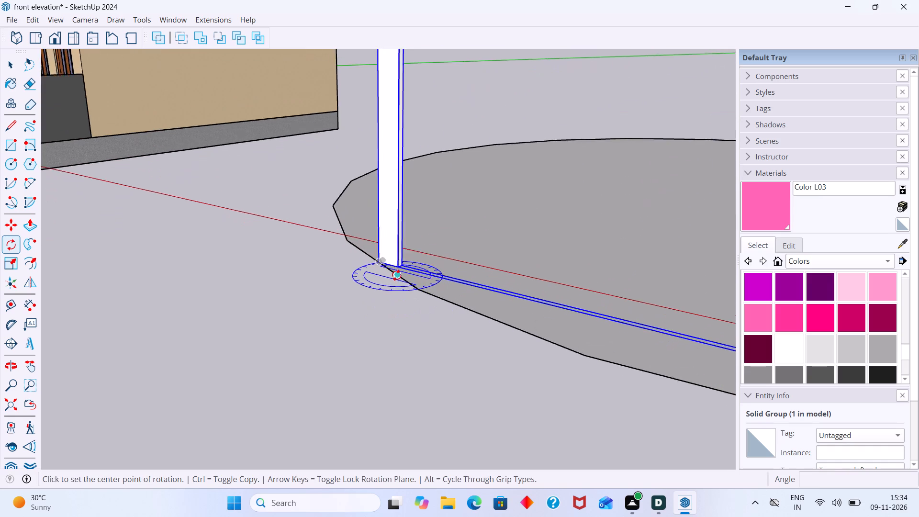
scroll(396, 275, "up", 1)
left_click(374, 259)
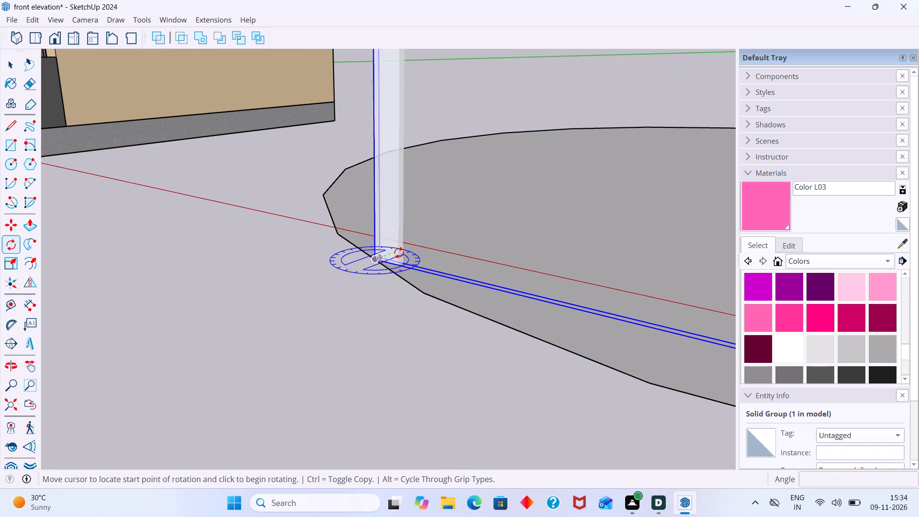
scroll(482, 242, "down", 17)
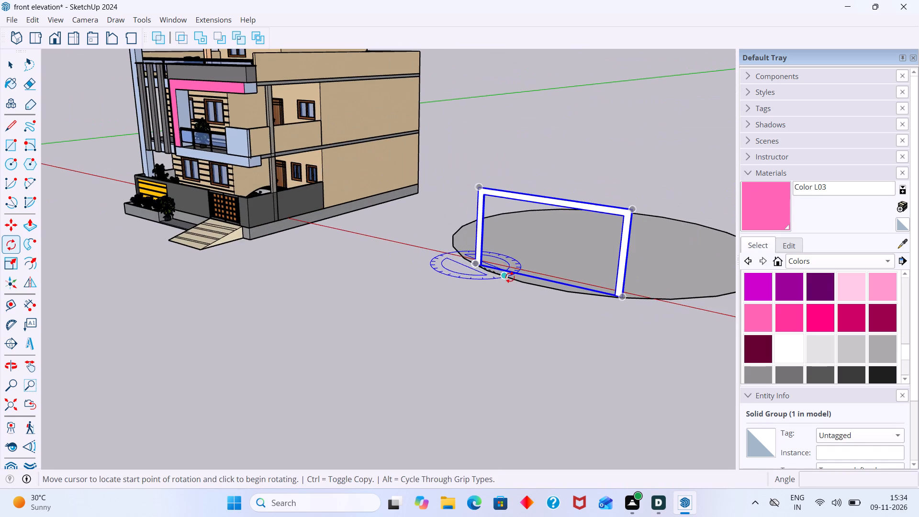
left_click(623, 297)
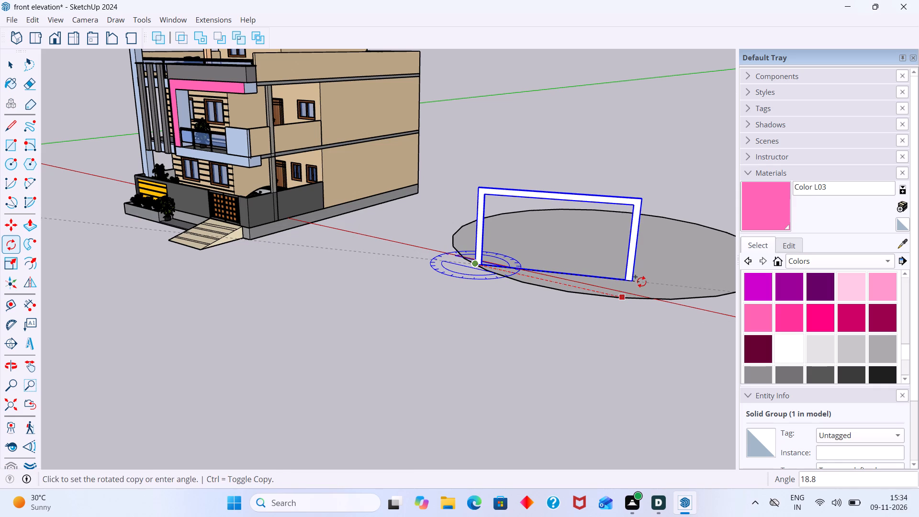
middle_click_drag(631, 270, 476, 280)
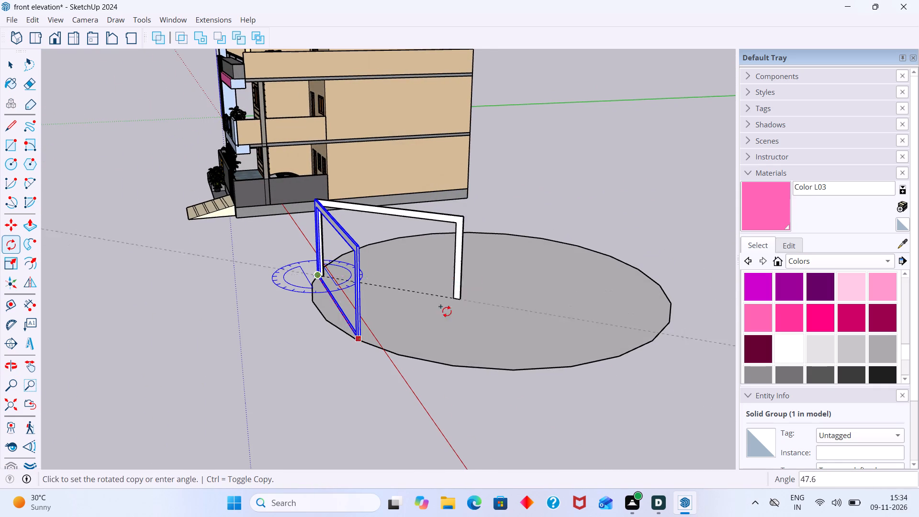
left_click(471, 369)
key("space")
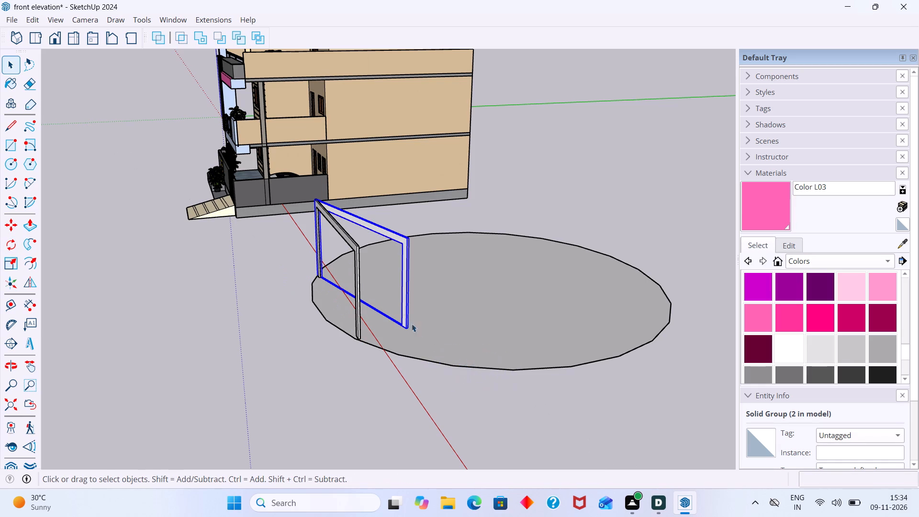
scroll(403, 308, "up", 10)
left_click(520, 114)
Examine the bottom corner where the legs of the two frames meet on the circular base.
middle_click_drag(404, 198, 593, 201)
scroll(98, 313, "up", 16)
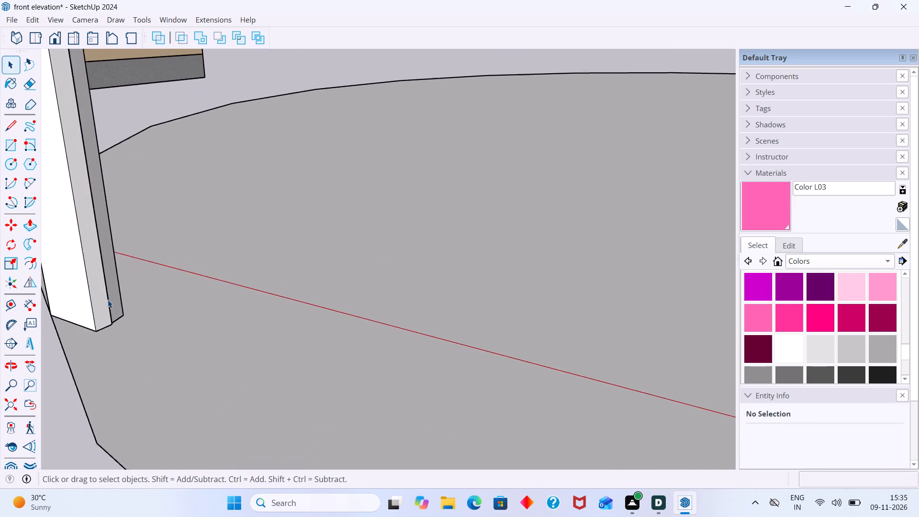
scroll(108, 300, "up", 16)
middle_click_drag(117, 347, 37, 360)
scroll(101, 349, "up", 2)
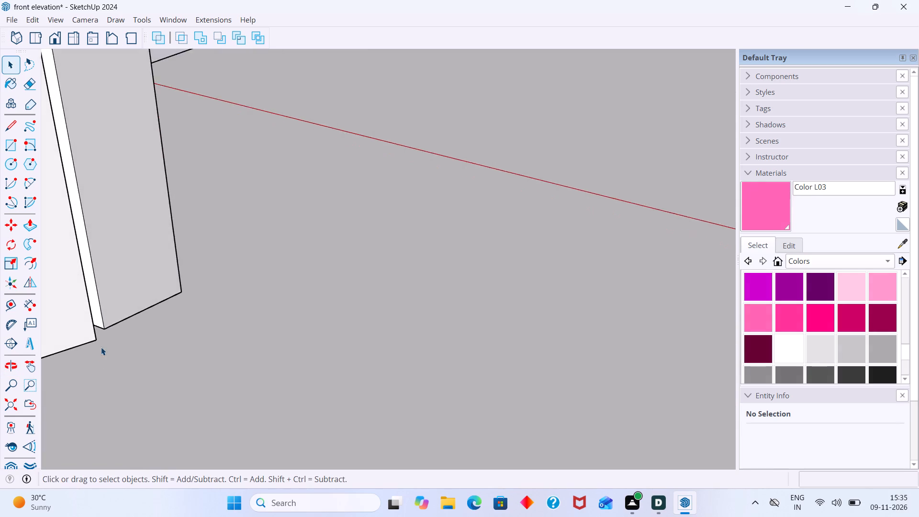
scroll(101, 347, "up", 13)
scroll(96, 319, "down", 5)
middle_click_drag(107, 342, 1, 343)
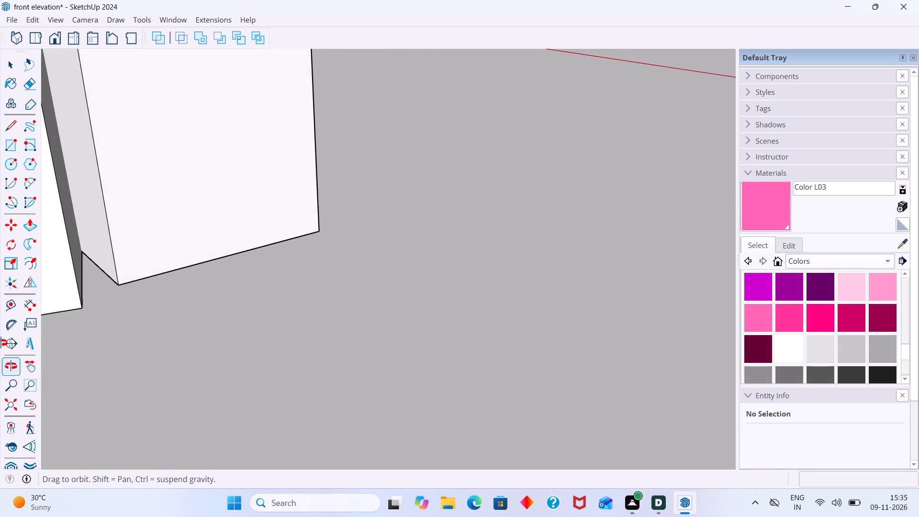
middle_click_drag(1, 343, 3, 346)
scroll(176, 327, "down", 20)
scroll(176, 327, "down", 13)
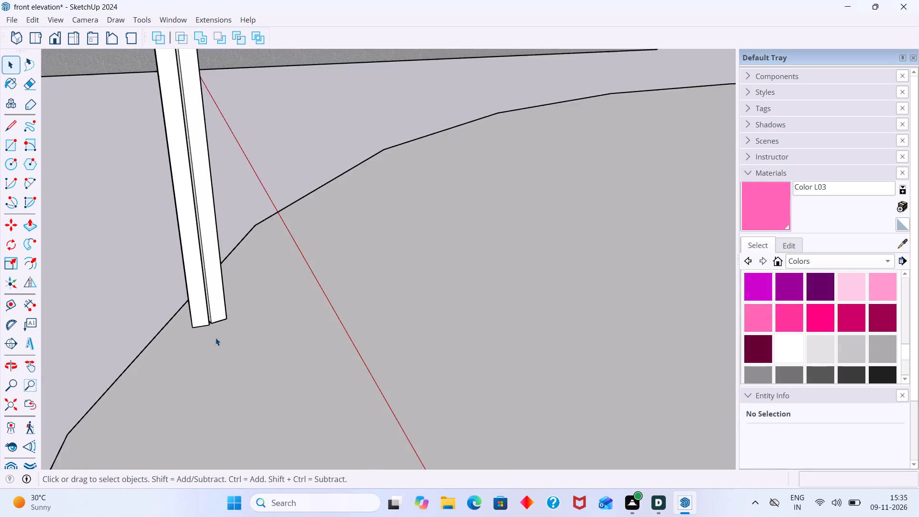
scroll(215, 337, "down", 20)
scroll(215, 337, "down", 4)
Scale the rotated frame copy lengthwise by about 1.69 so its outer leg extends past the circle's edge.
scroll(310, 352, "up", 10)
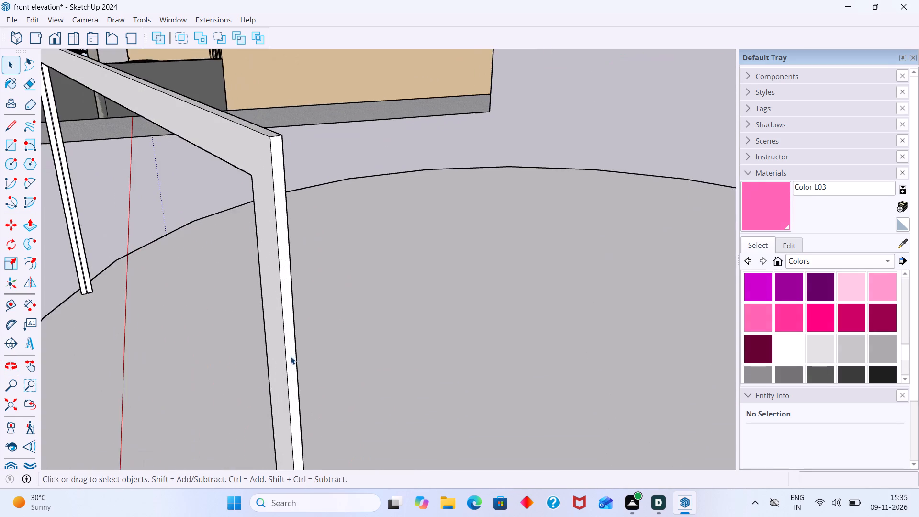
scroll(291, 356, "up", 3)
left_click(290, 356)
key("s")
scroll(313, 381, "down", 2)
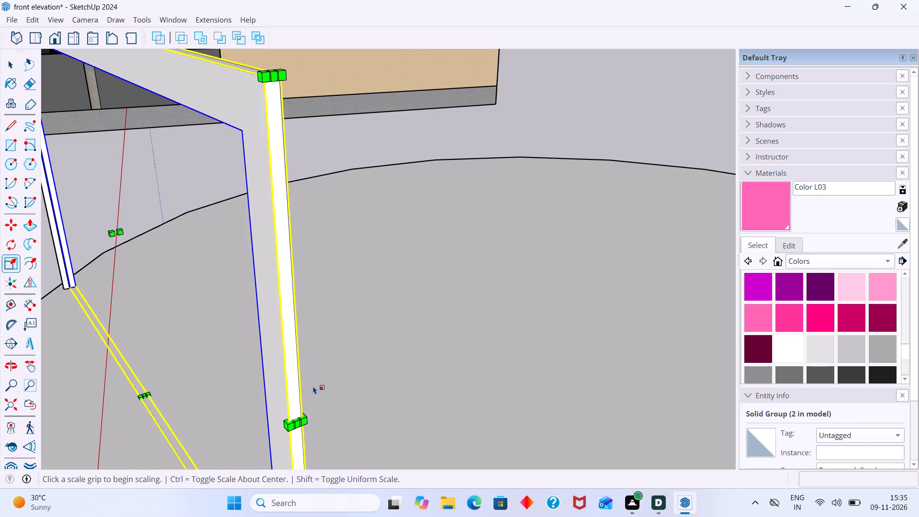
scroll(313, 386, "down", 5)
scroll(311, 414, "up", 4)
left_click(303, 398)
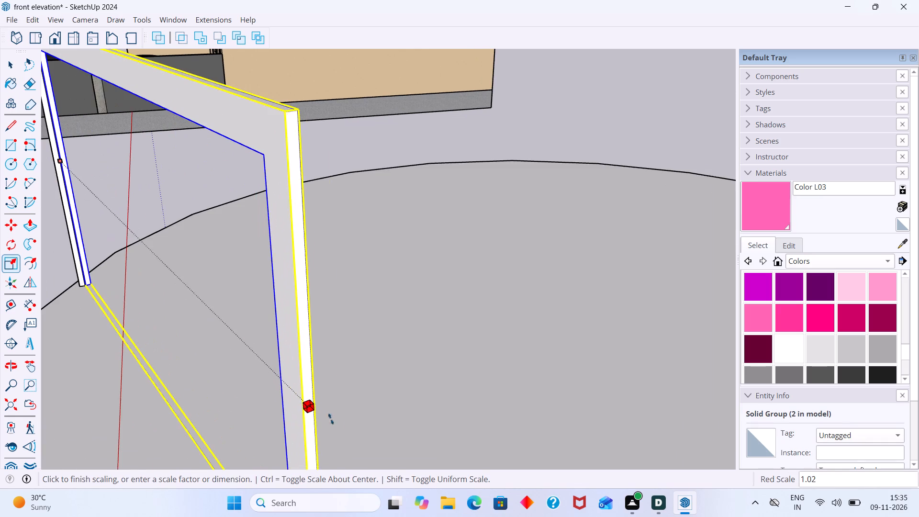
scroll(357, 428, "down", 5)
middle_click_drag(373, 423, 326, 268)
middle_click_drag(393, 394, 364, 295)
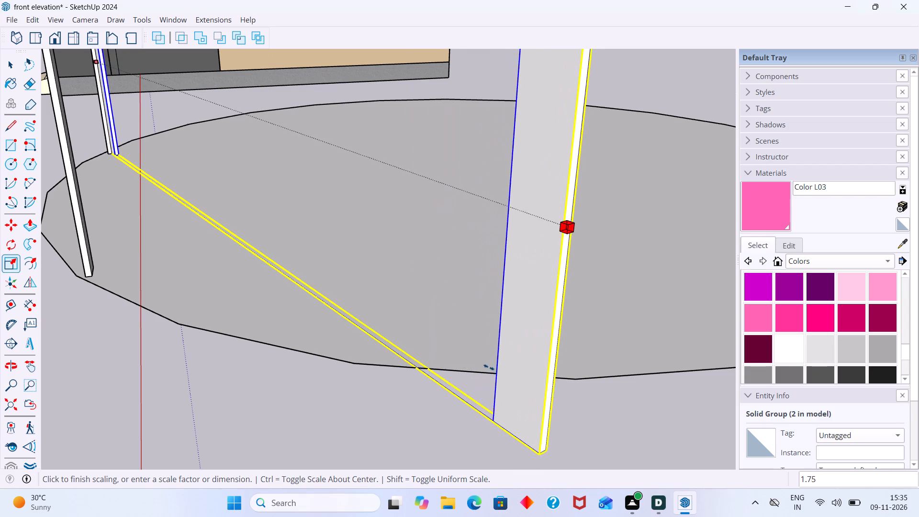
left_click(415, 368)
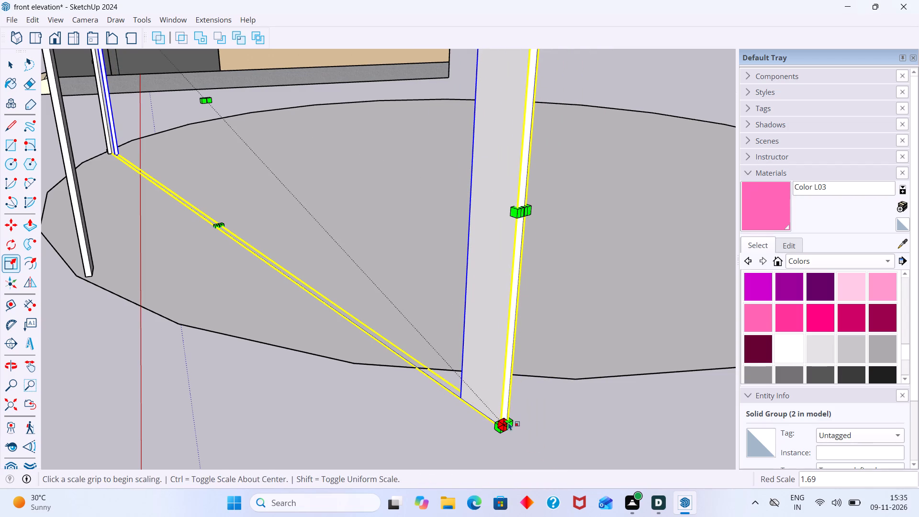
Scale the lengthened frame by about 0.91 along red, keeping its height, so its outer leg lands on the circle's edge.
left_click(507, 422)
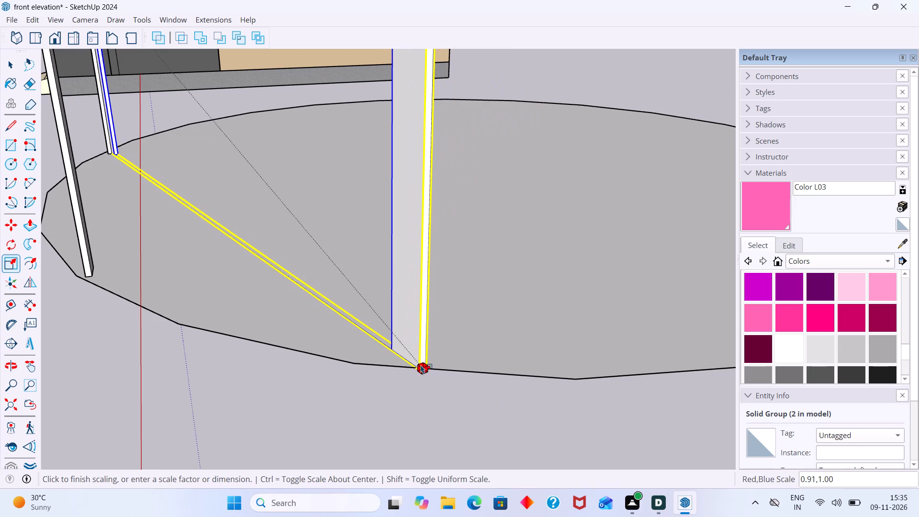
left_click(422, 368)
key("space")
left_click(430, 396)
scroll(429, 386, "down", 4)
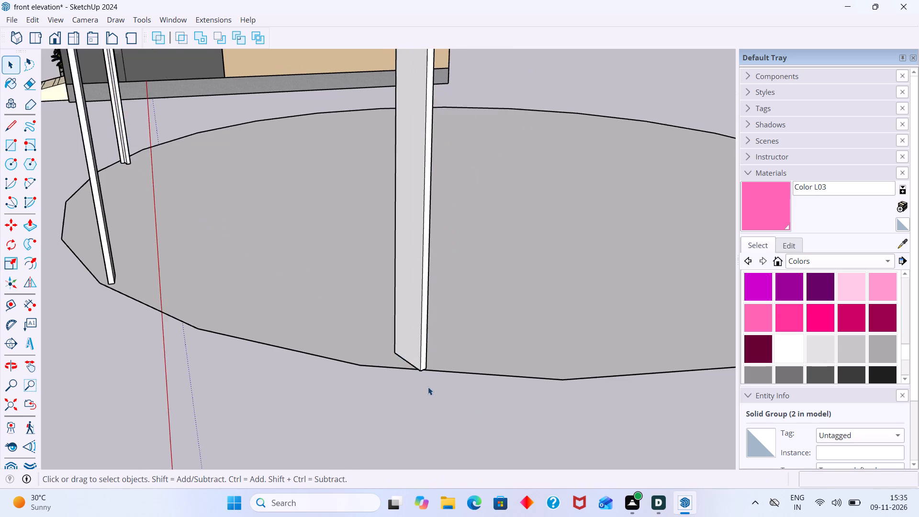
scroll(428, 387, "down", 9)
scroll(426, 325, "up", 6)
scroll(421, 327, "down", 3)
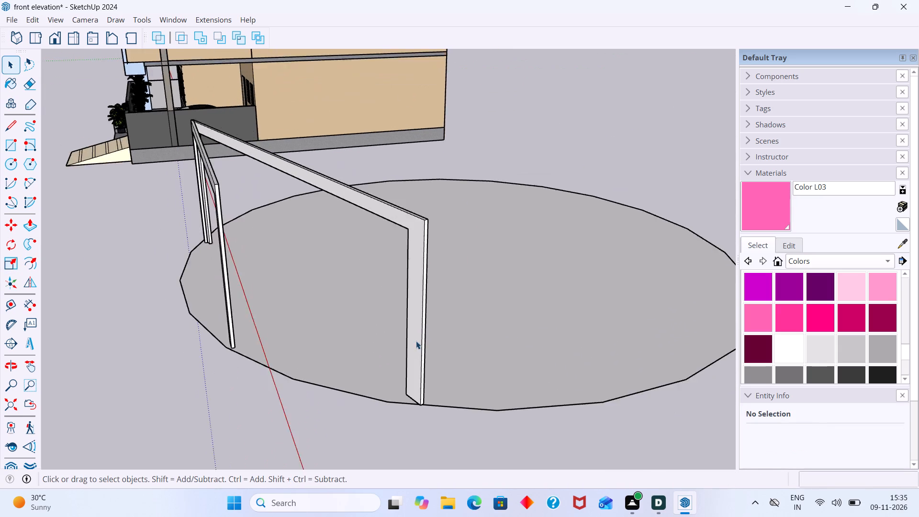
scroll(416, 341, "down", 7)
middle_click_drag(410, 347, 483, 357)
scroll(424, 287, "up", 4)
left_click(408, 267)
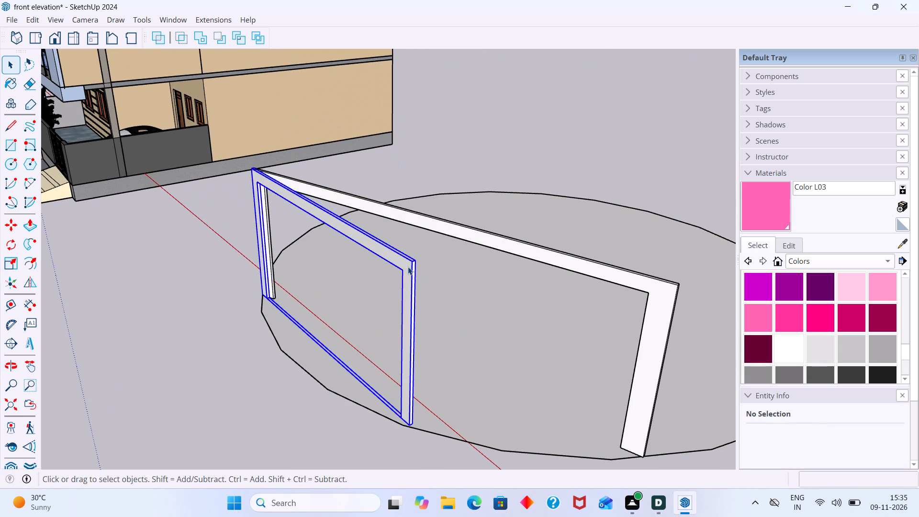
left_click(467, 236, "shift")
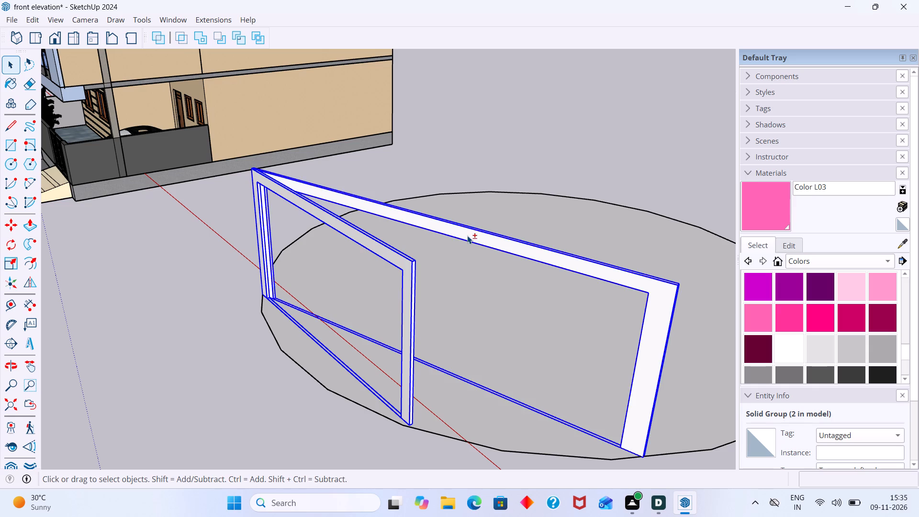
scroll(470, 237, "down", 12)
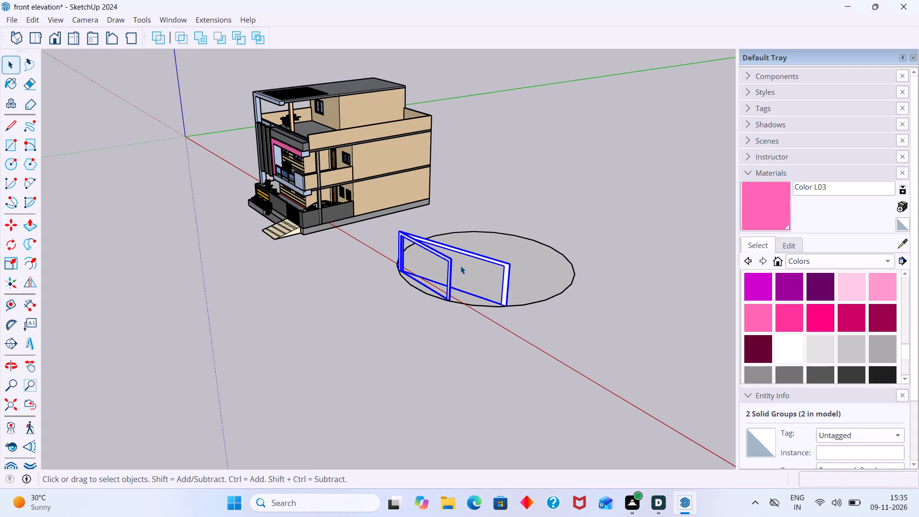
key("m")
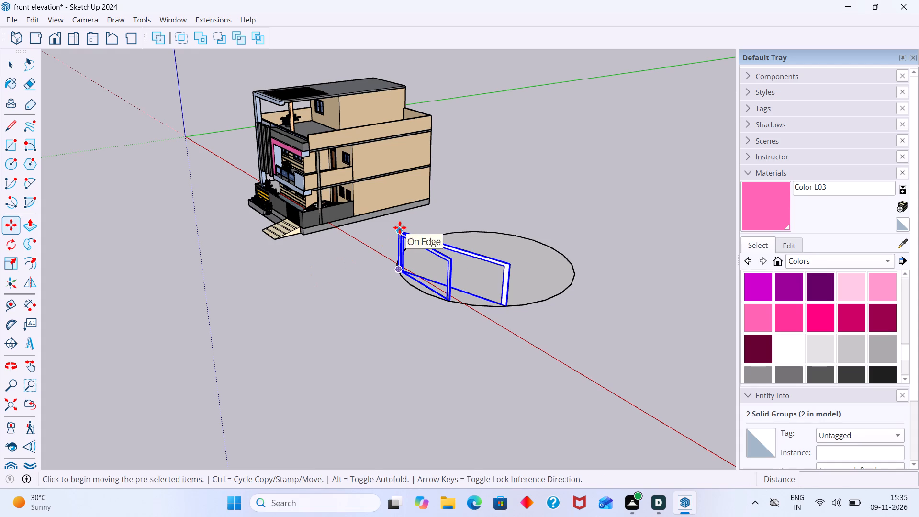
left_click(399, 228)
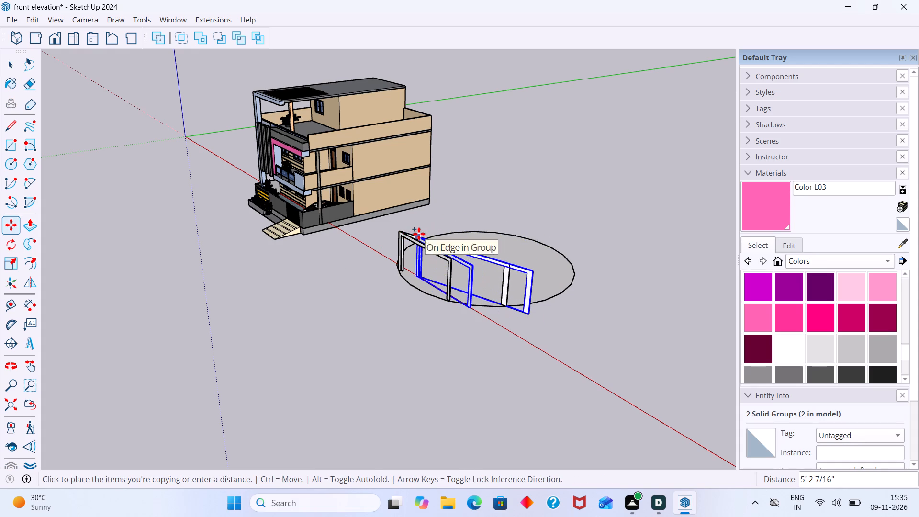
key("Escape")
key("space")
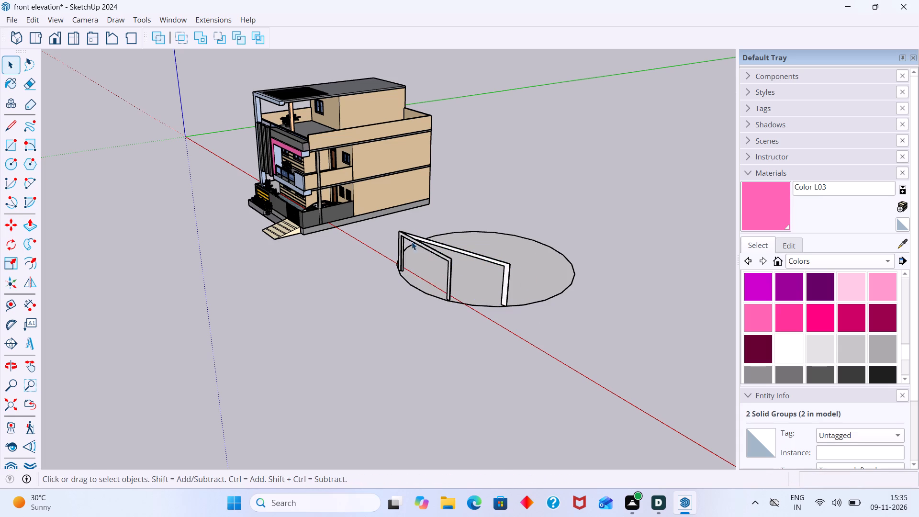
Rotate a copy of both frames about 35.5 degrees around their shared top corner.
left_click(420, 245)
left_click(432, 240)
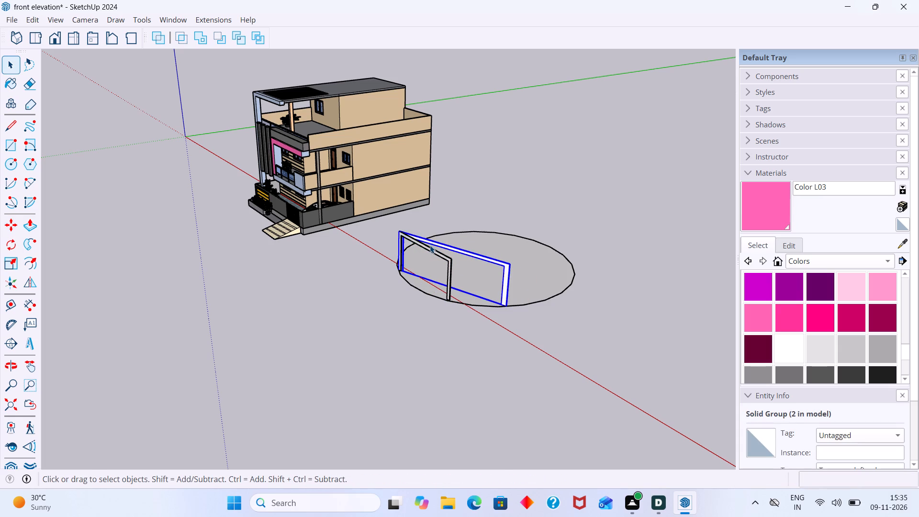
left_click(442, 256, "shift")
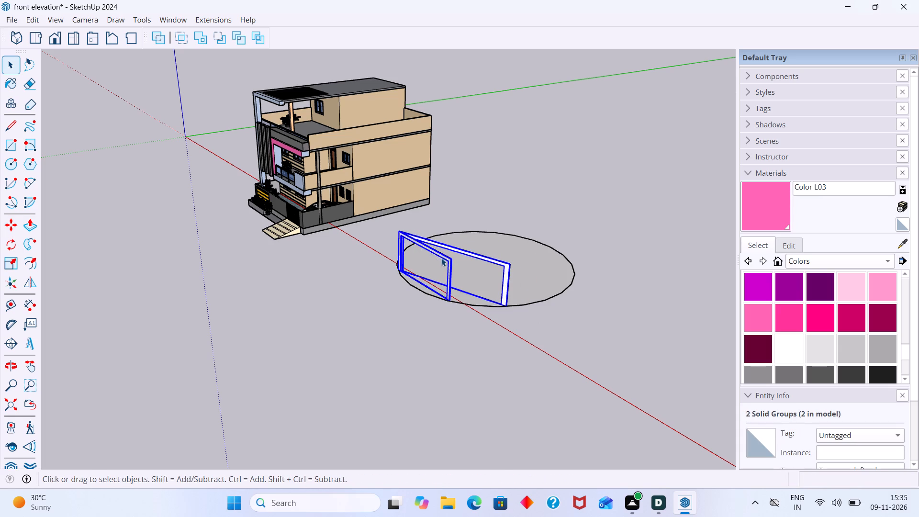
key("q")
left_click(401, 231)
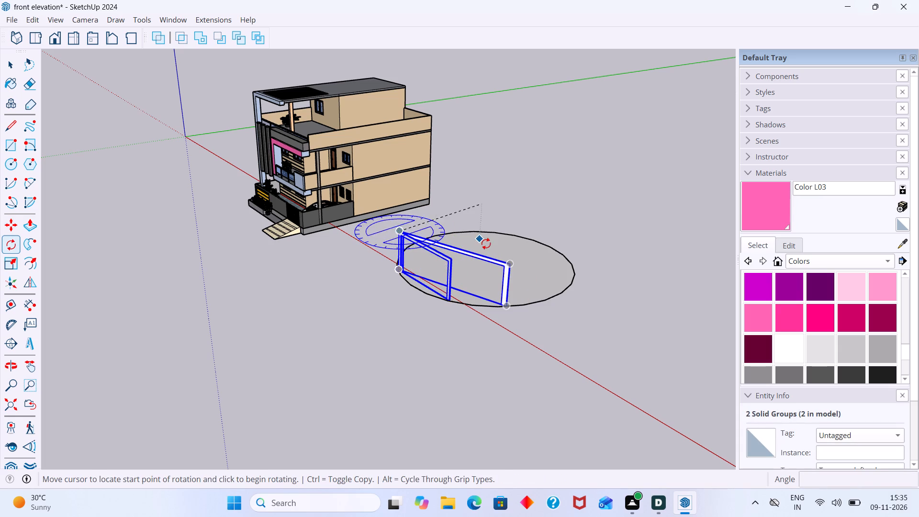
left_click(508, 262)
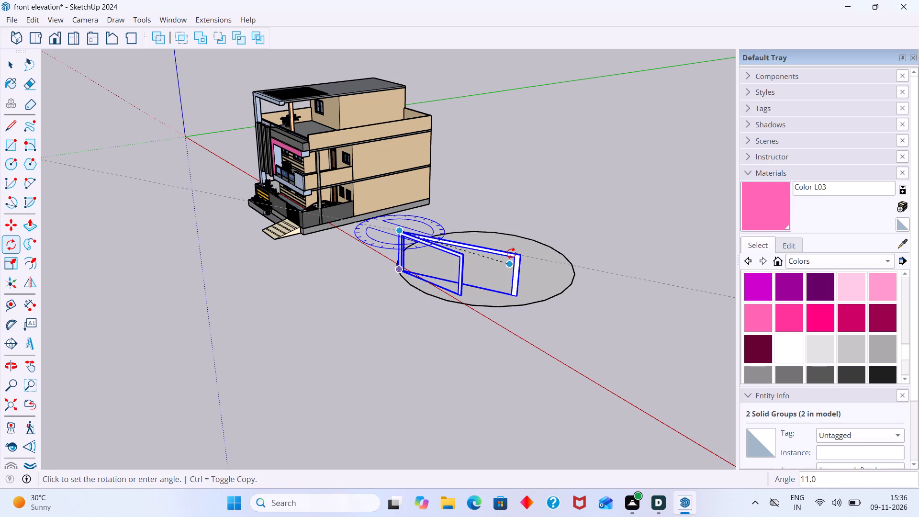
scroll(507, 225, "up", 3)
middle_click_drag(500, 230, 411, 248)
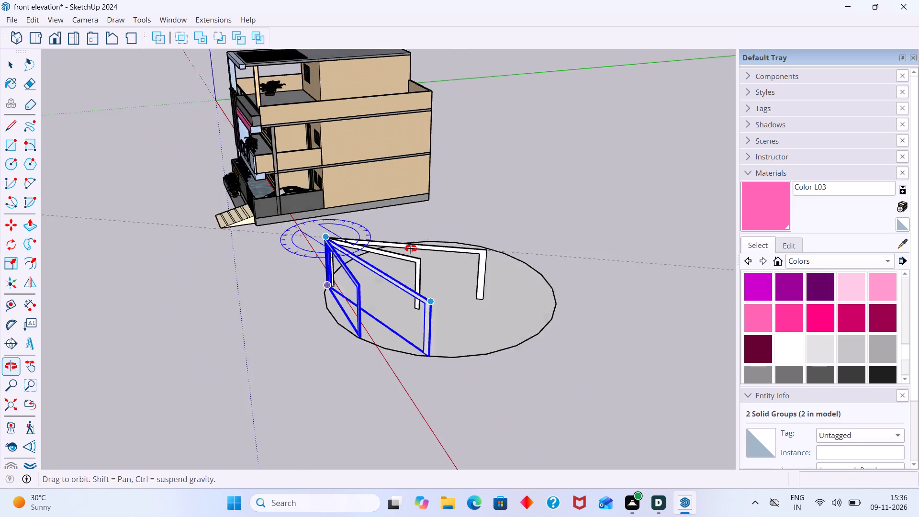
middle_click_drag(411, 248, 398, 252)
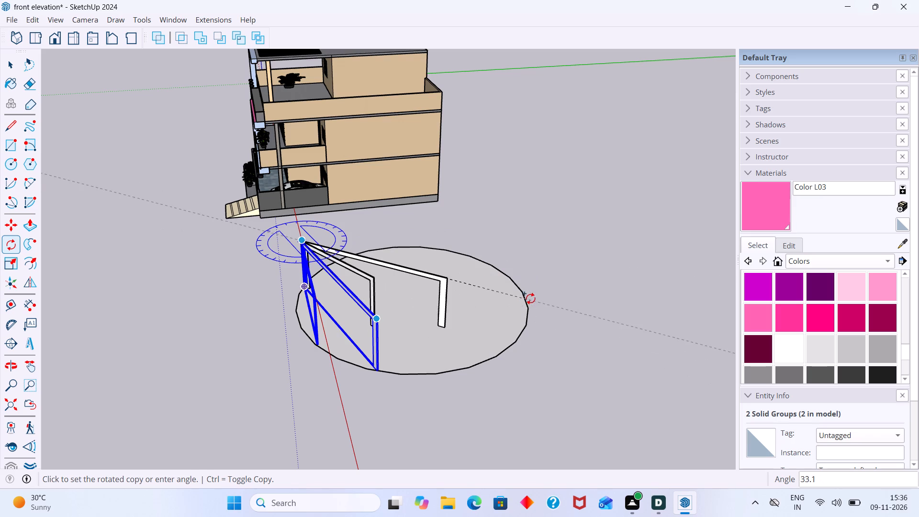
left_click(517, 345)
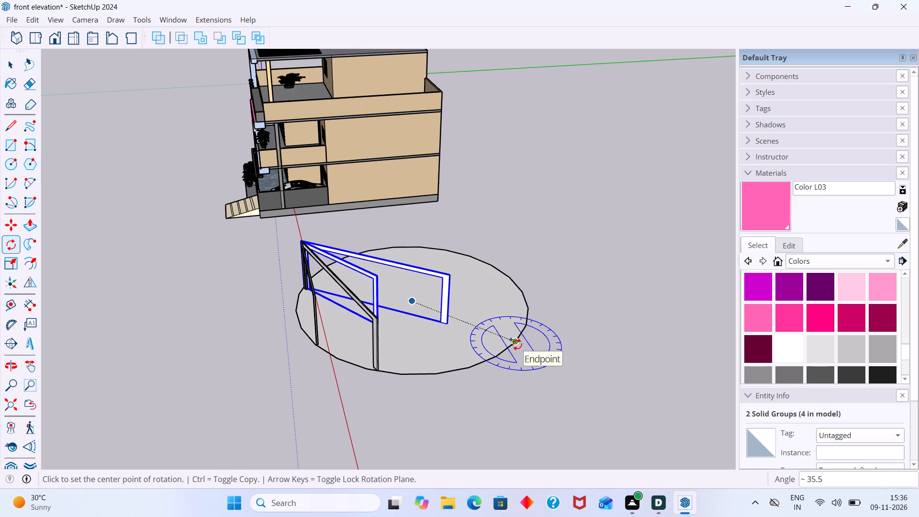
Multiply the rotated copy of the two frames with the array value *360.
type("*360")
key("Return")
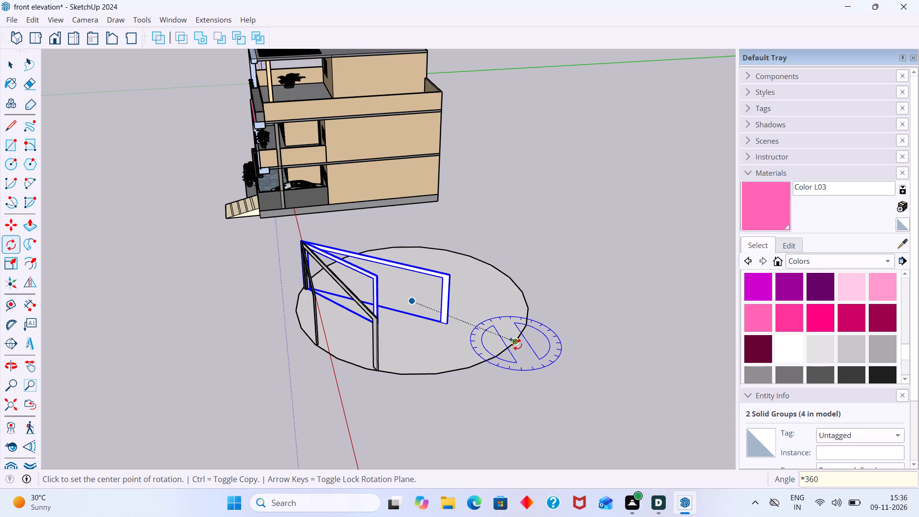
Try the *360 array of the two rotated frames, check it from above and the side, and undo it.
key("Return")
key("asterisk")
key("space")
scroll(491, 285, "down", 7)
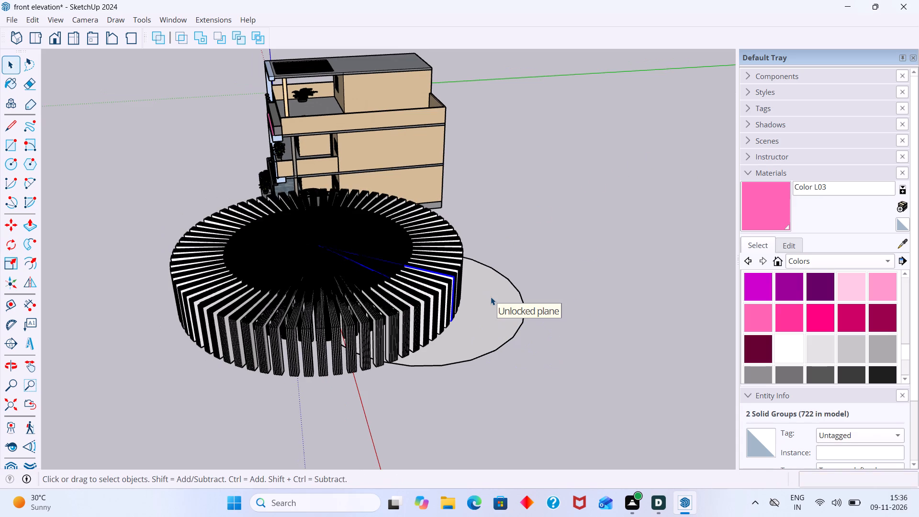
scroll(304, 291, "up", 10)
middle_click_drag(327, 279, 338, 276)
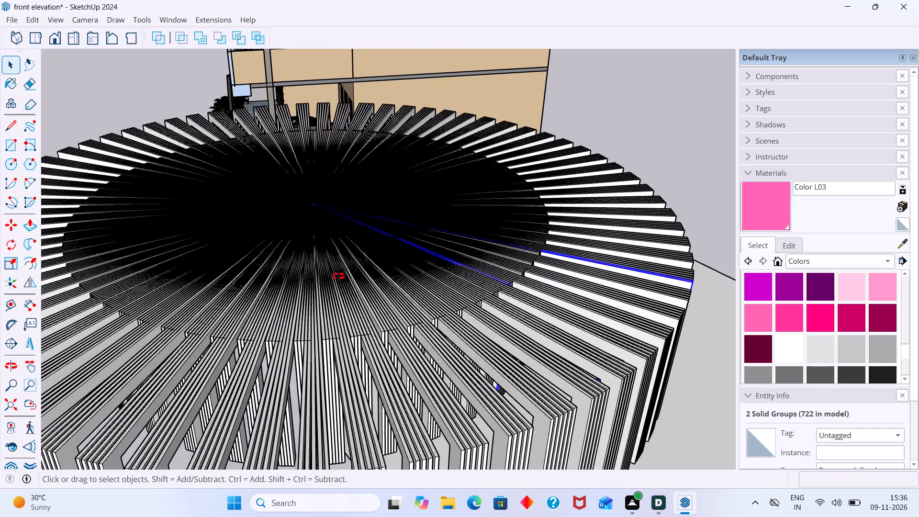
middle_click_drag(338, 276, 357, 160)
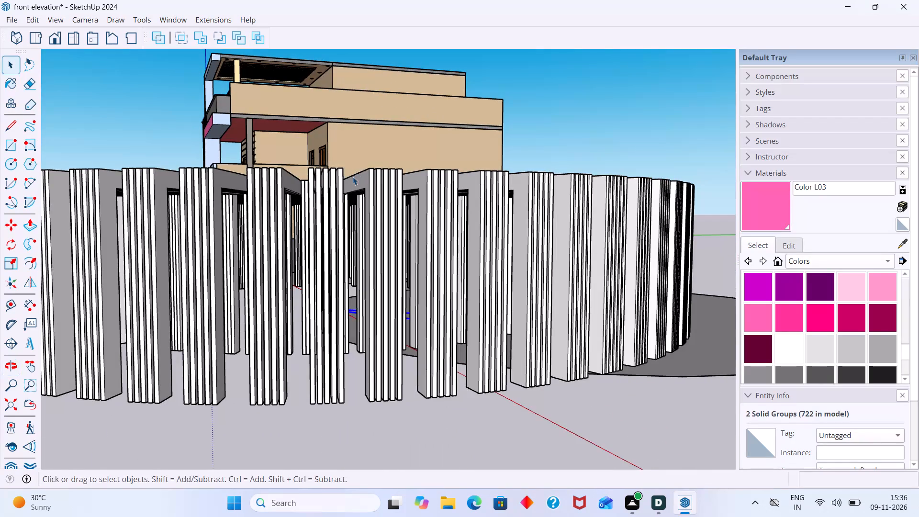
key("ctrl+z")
Rotate a copy of both frames about 26.3 degrees horizontally around their shared top corner.
scroll(398, 265, "up", 3)
middle_click_drag(390, 279, 406, 306)
scroll(406, 307, "down", 5)
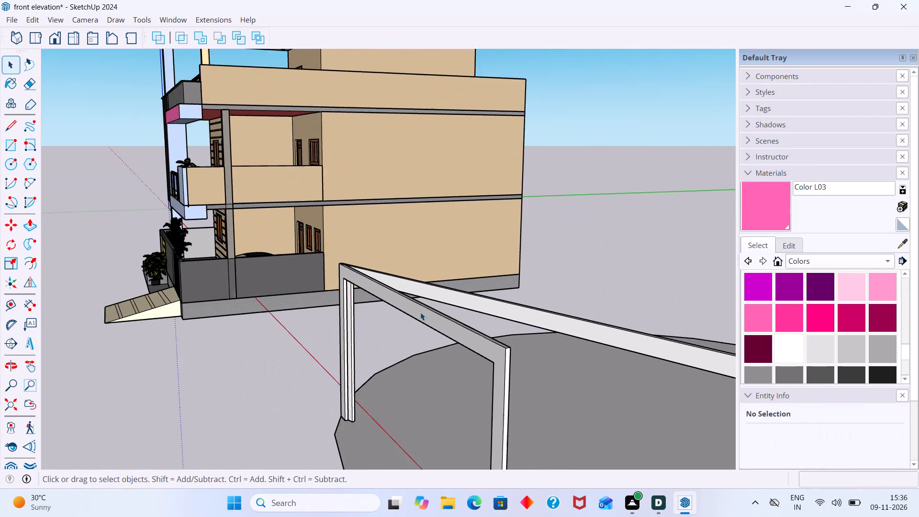
scroll(420, 312, "down", 12)
scroll(449, 326, "up", 3)
left_click(449, 326)
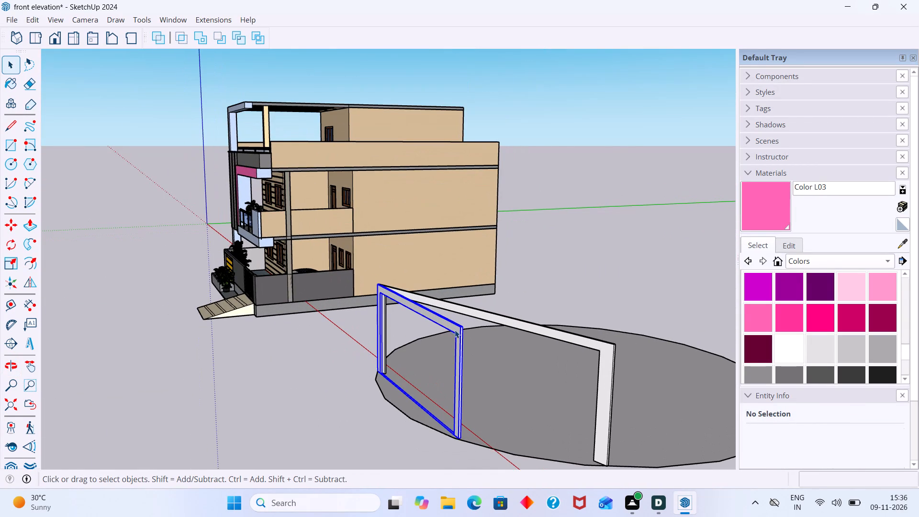
left_click(495, 324, "shift")
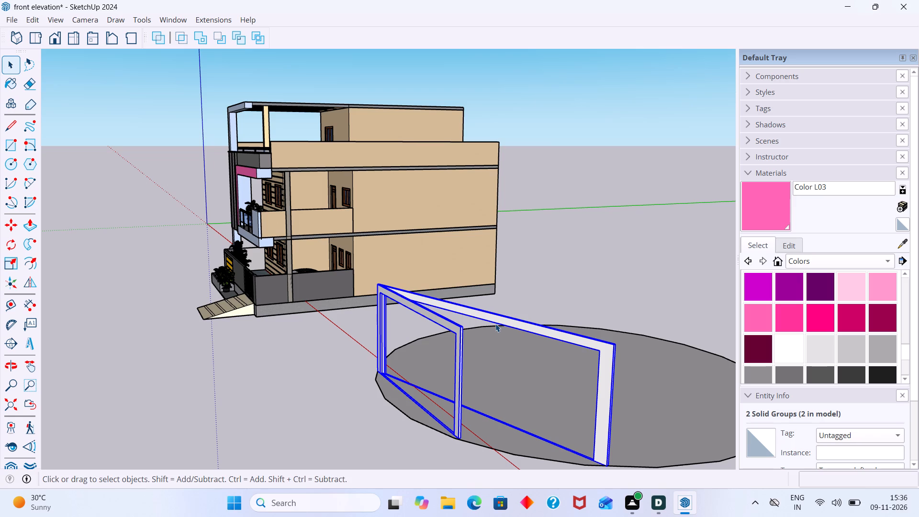
key("q")
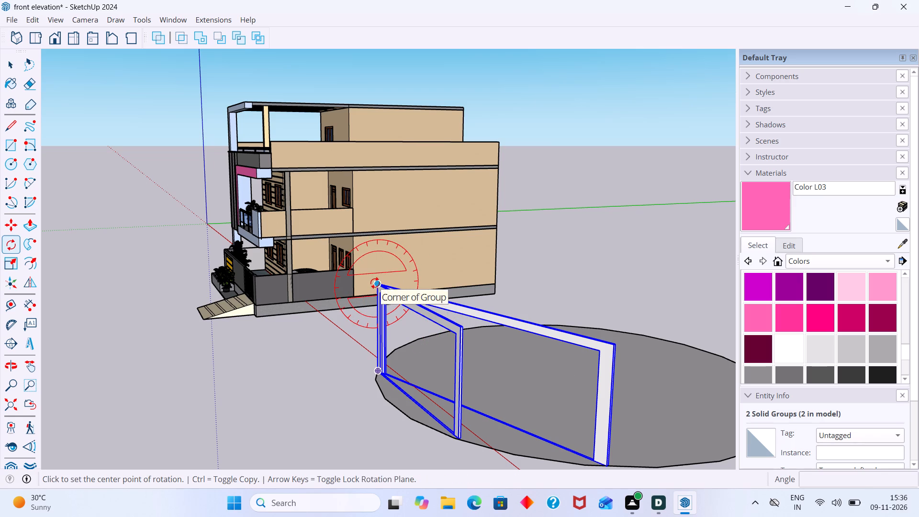
left_click(375, 283)
key("Escape")
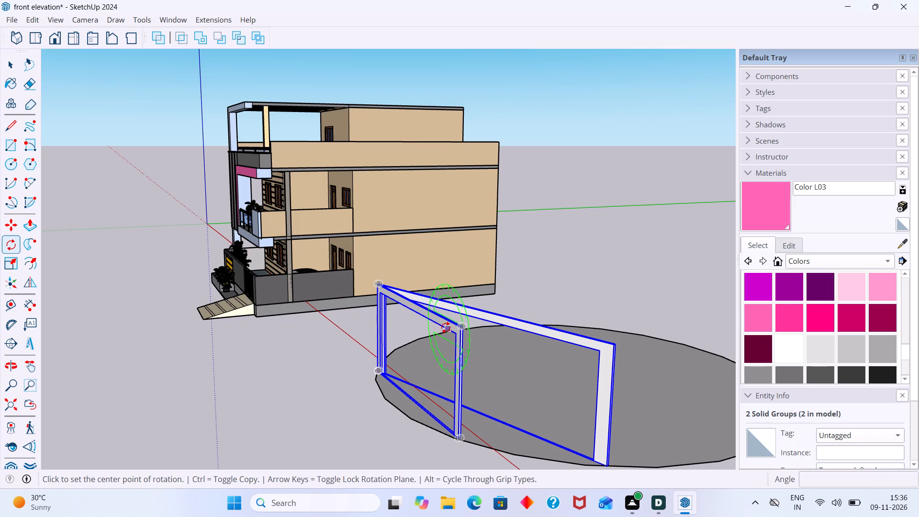
key("Up")
left_click(377, 282)
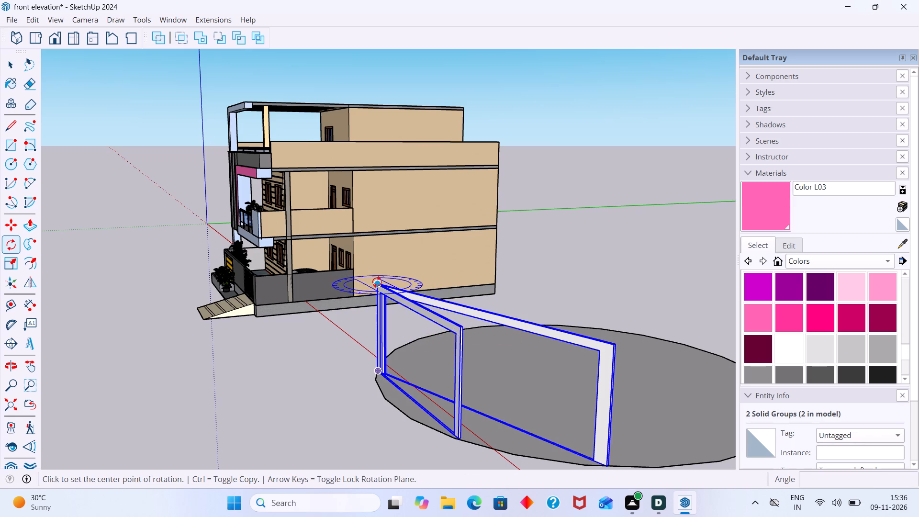
left_click(463, 330)
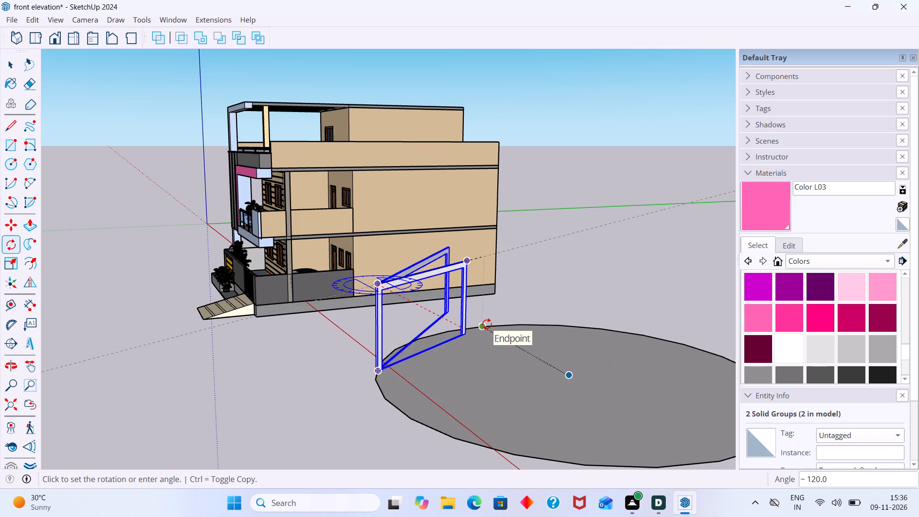
middle_click_drag(540, 322, 367, 307)
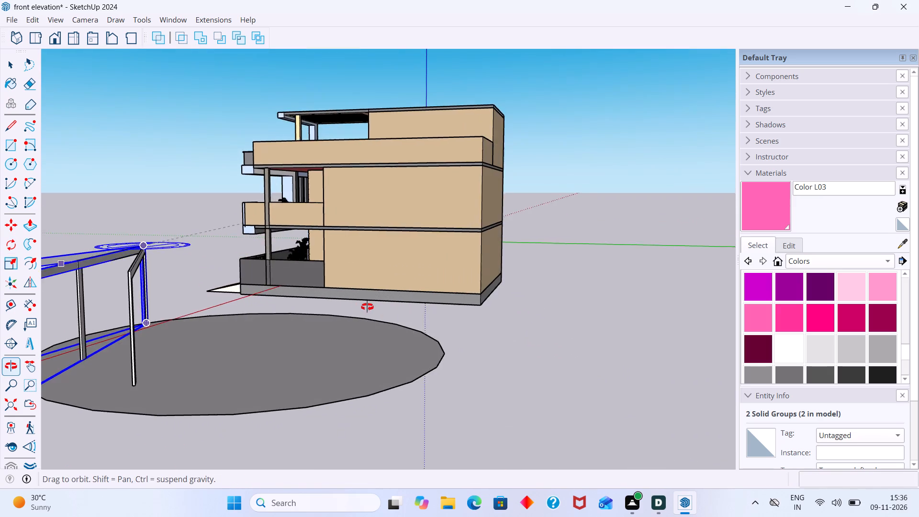
middle_click_drag(367, 307, 420, 335)
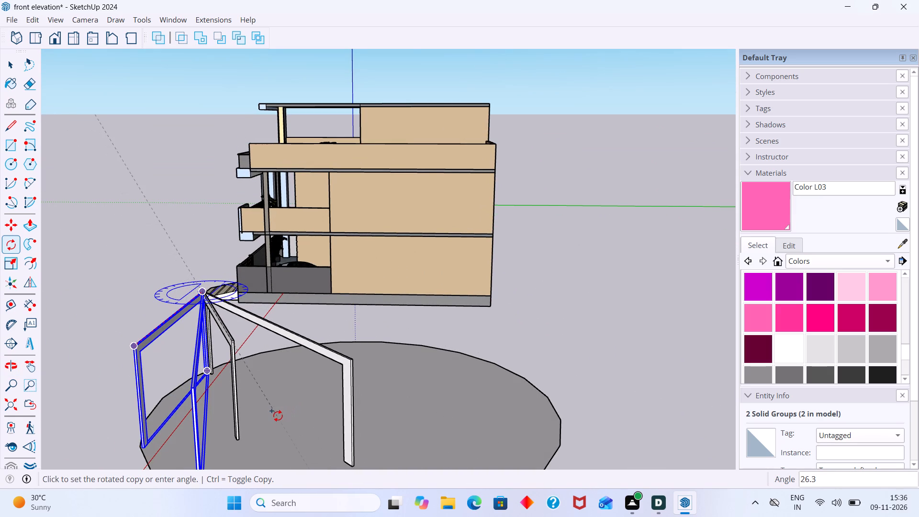
left_click(278, 416)
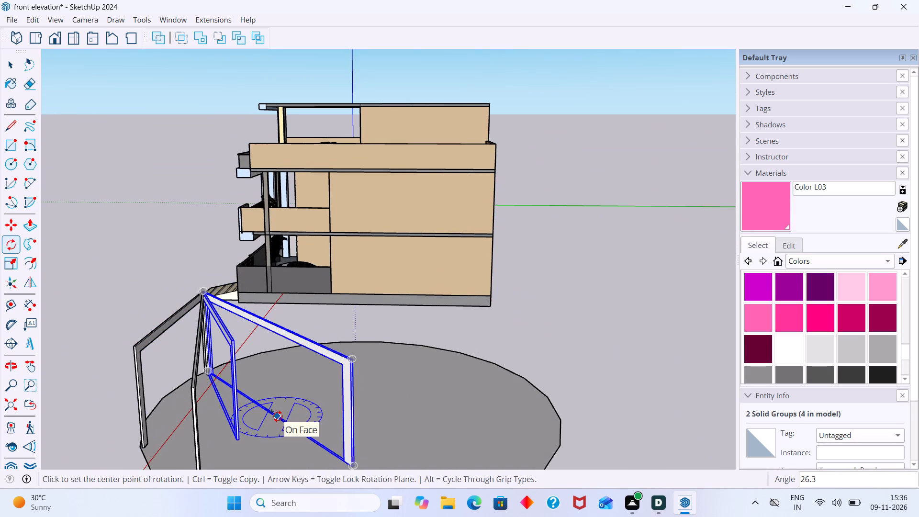
Multiply the rotated copy of the two frames with the array value *180.
type("*180")
key("Return")
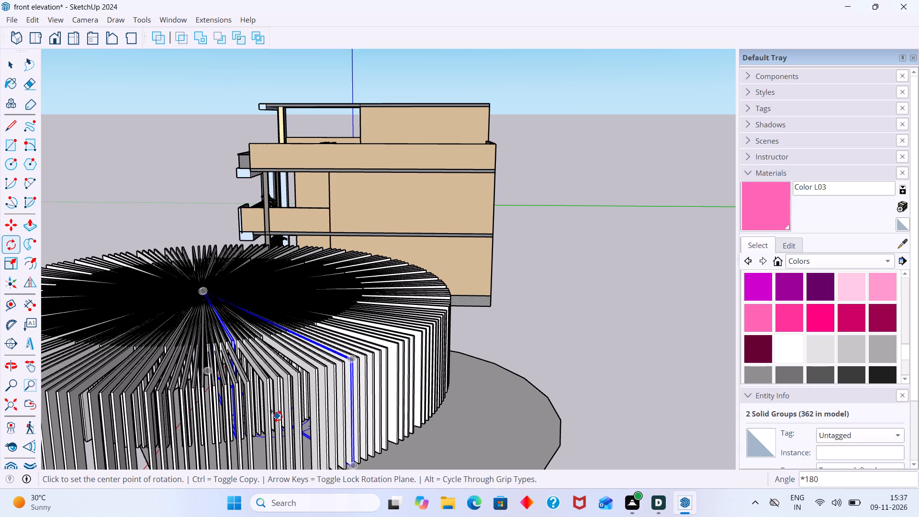
key("space")
Delete the base circle beneath the radial array of frames.
scroll(415, 380, "down", 8)
middle_click_drag(314, 382, 455, 345)
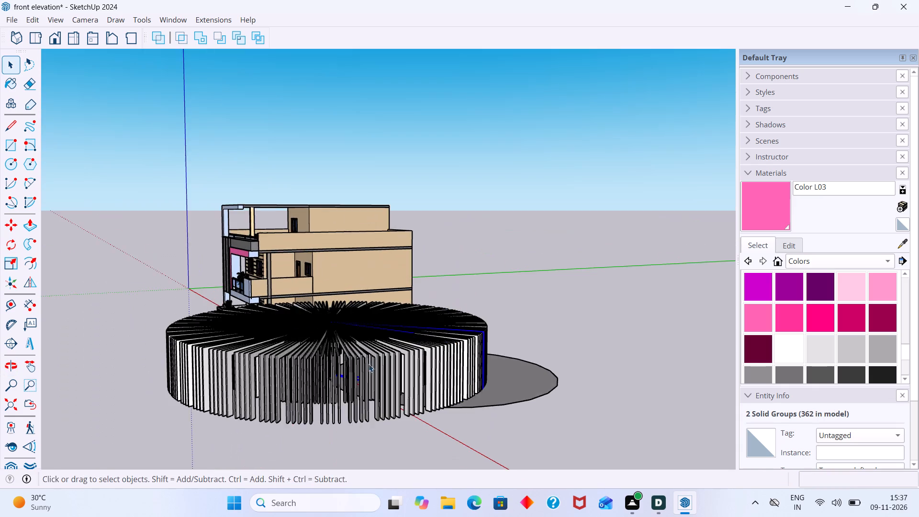
scroll(350, 355, "up", 3)
middle_click_drag(319, 370, 311, 151)
scroll(316, 208, "up", 3)
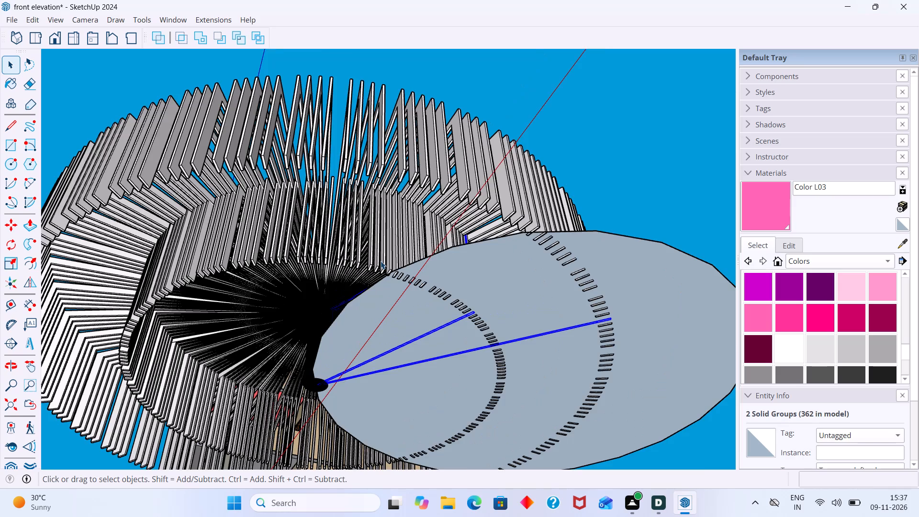
scroll(381, 261, "up", 2)
middle_click_drag(407, 272, 827, 288)
middle_click_drag(360, 350, 784, 314)
middle_click_drag(526, 285, 678, 310)
scroll(484, 285, "up", 4)
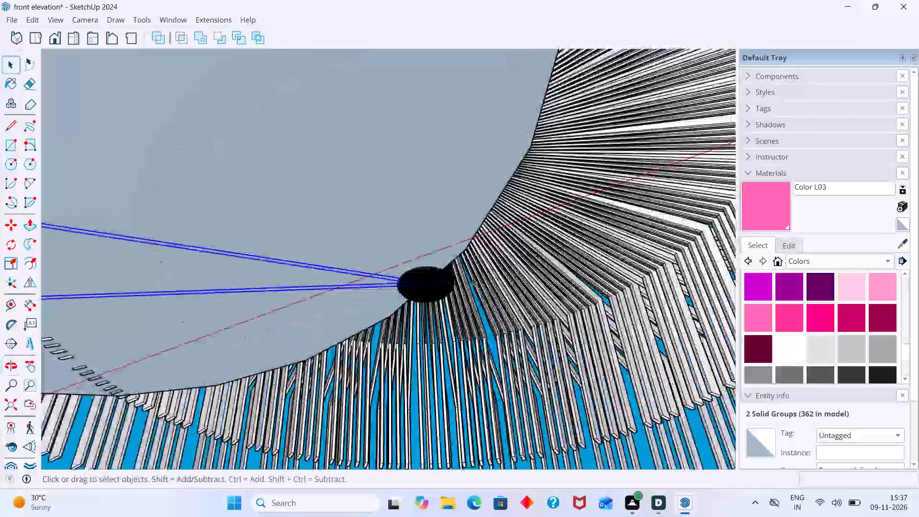
scroll(472, 278, "up", 4)
left_click(463, 257)
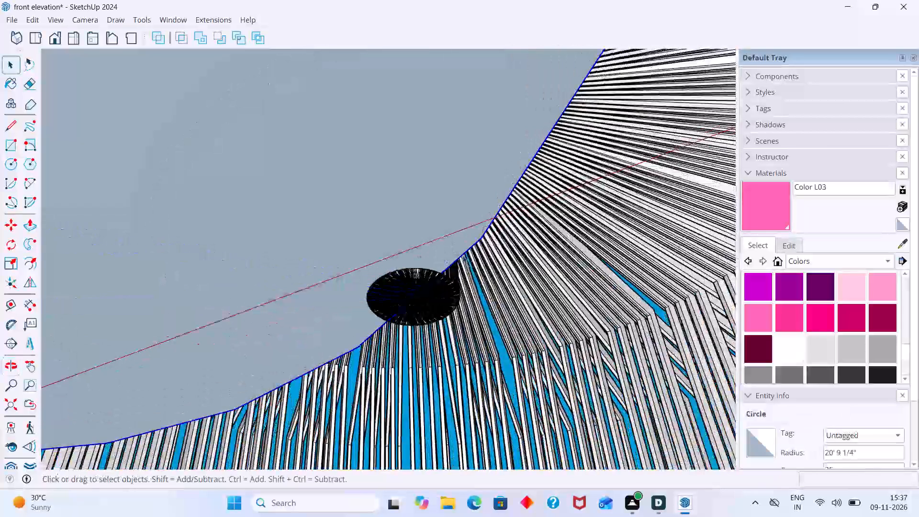
key("Delete")
Examine the ring of frames from outside and close up at its centre, and view it together with the whole house.
scroll(452, 255, "down", 20)
scroll(452, 255, "down", 1)
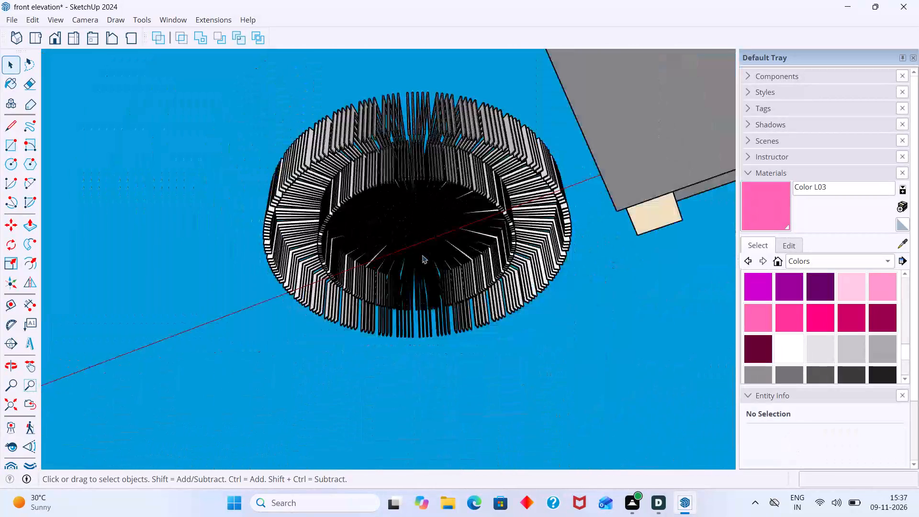
middle_click_drag(423, 255, 690, 310)
middle_click_drag(396, 203, 349, 427)
middle_click_drag(390, 311, 380, 396)
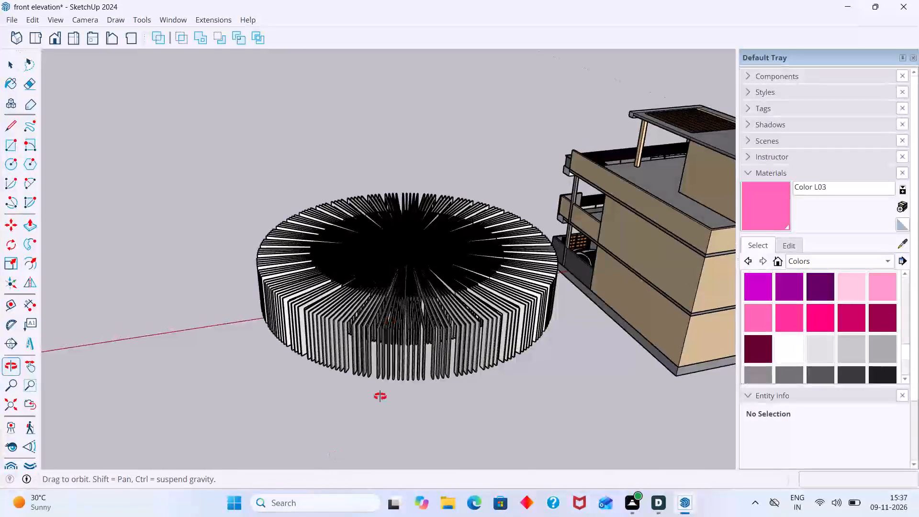
middle_click_drag(380, 396, 387, 393)
scroll(412, 308, "up", 20)
scroll(412, 308, "up", 10)
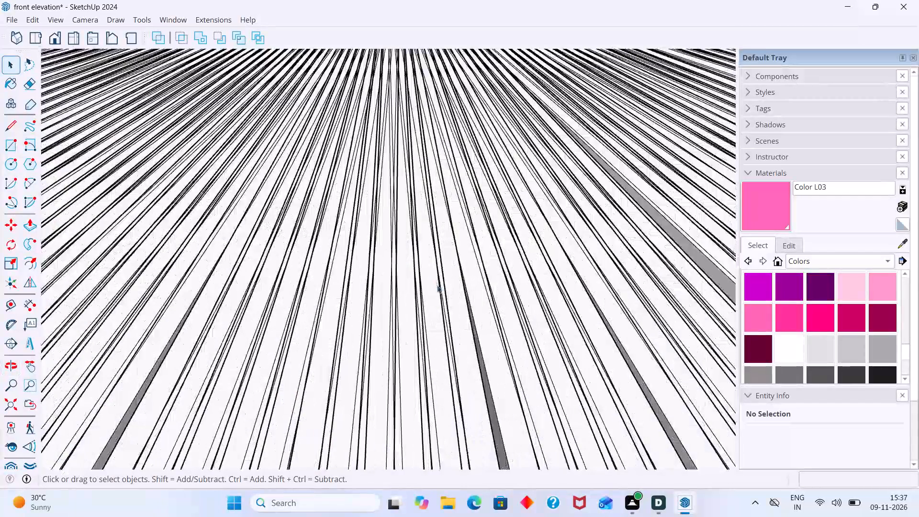
scroll(437, 285, "up", 19)
middle_click_drag(369, 325, 359, 126)
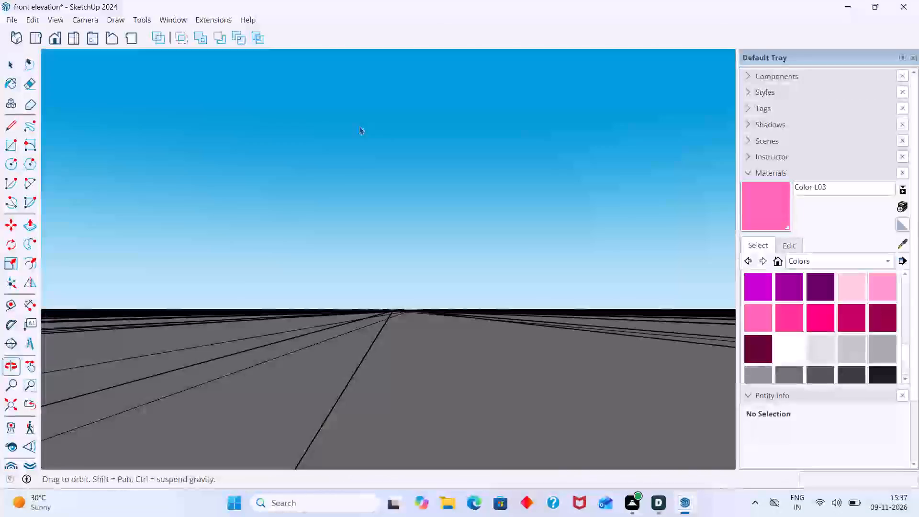
middle_click_drag(359, 126, 356, 100)
scroll(367, 230, "down", 20)
scroll(367, 230, "down", 1)
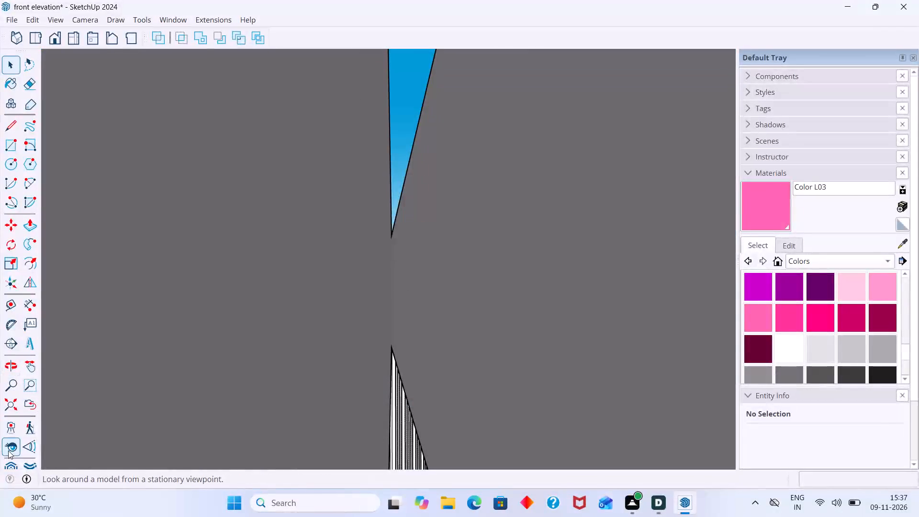
left_click(6, 401)
scroll(129, 381, "down", 13)
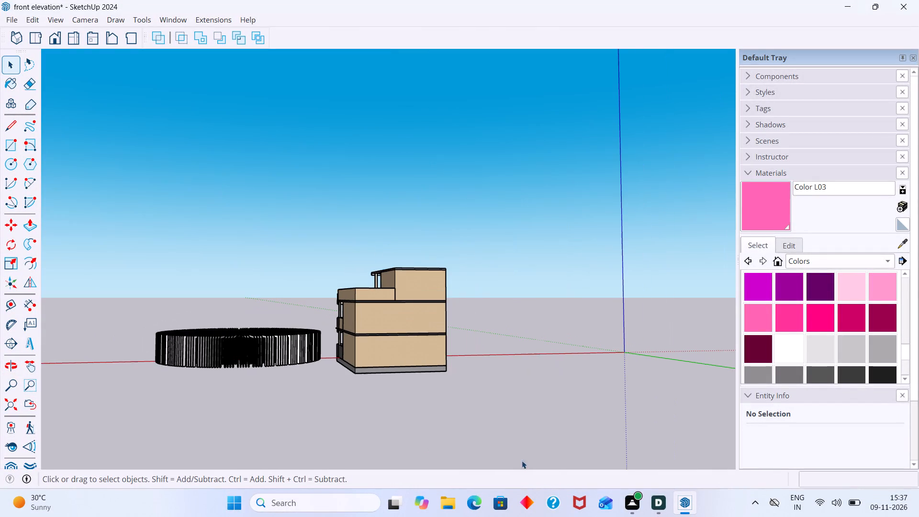
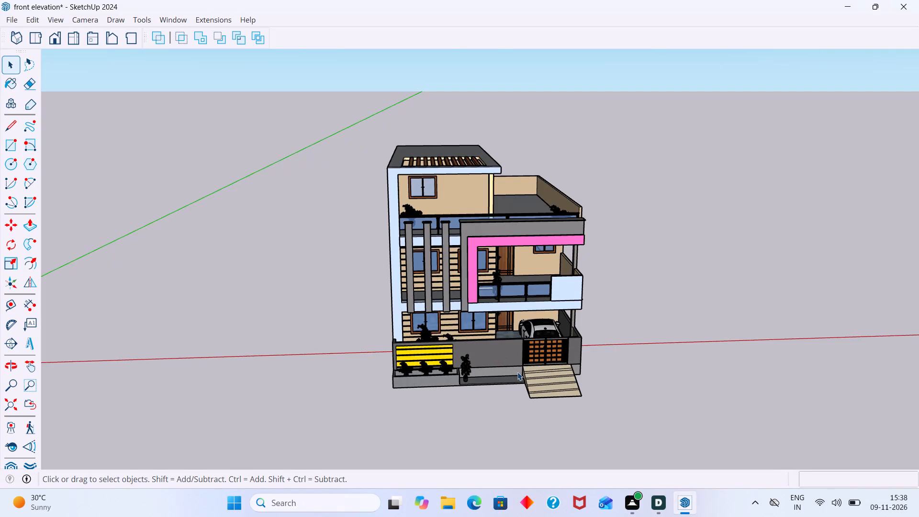
Undo the base circle's deletion and the dense radial array, going back to the two frames on the circle.
key("ctrl+z")
scroll(667, 369, "down", 4)
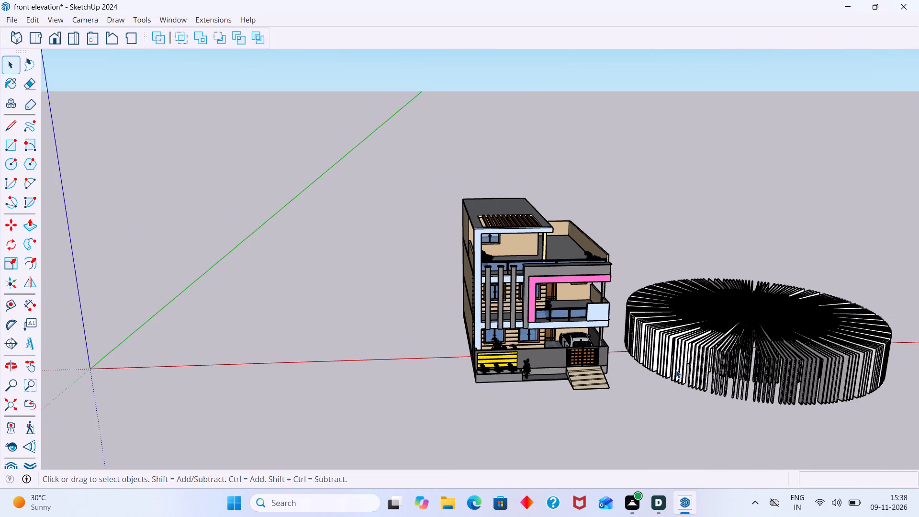
key("ctrl+z")
key("ctrl+z")
key("ctrl+z")
key("ctrl+z")
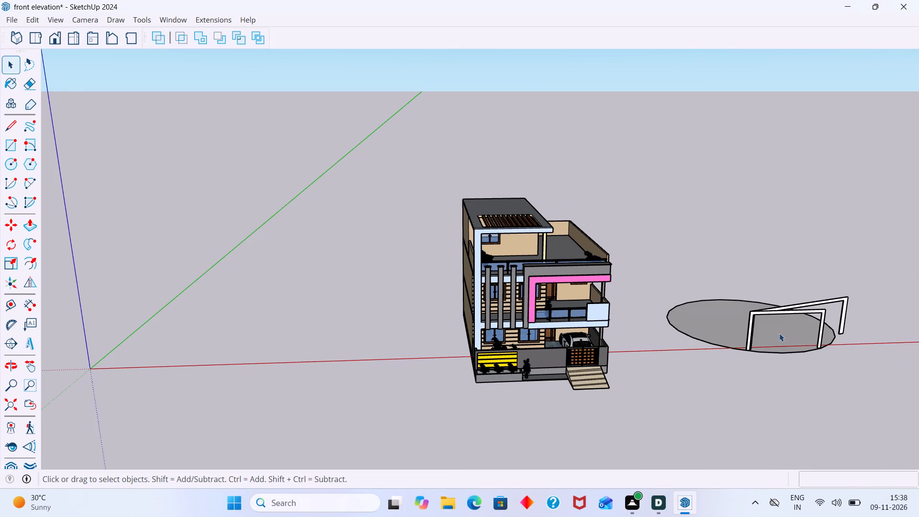
Delete the longer of the two frames, keeping the shorter frame and the base circle.
middle_click_drag(779, 332, 684, 344)
scroll(826, 365, "down", 2)
middle_click_drag(811, 372, 627, 299)
scroll(705, 276, "up", 7)
left_click(679, 279)
key("Delete")
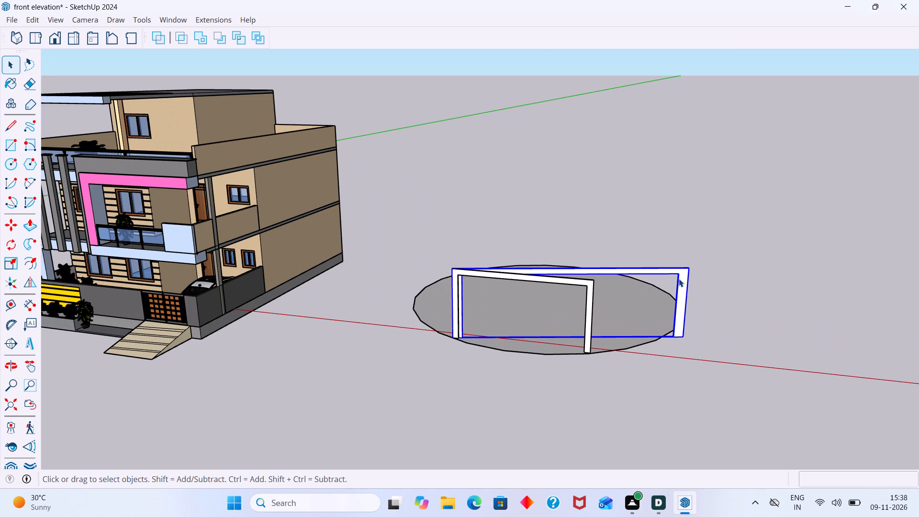
Rotate a copy of the remaining frame about 44.9 degrees horizontally around its top corner.
scroll(624, 294, "down", 2)
middle_click_drag(576, 333, 621, 391)
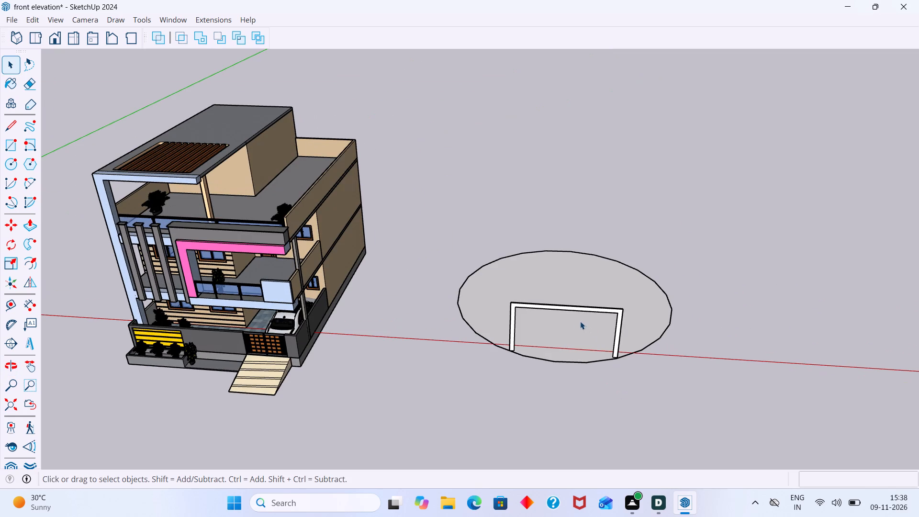
scroll(537, 311, "up", 5)
left_click(533, 298)
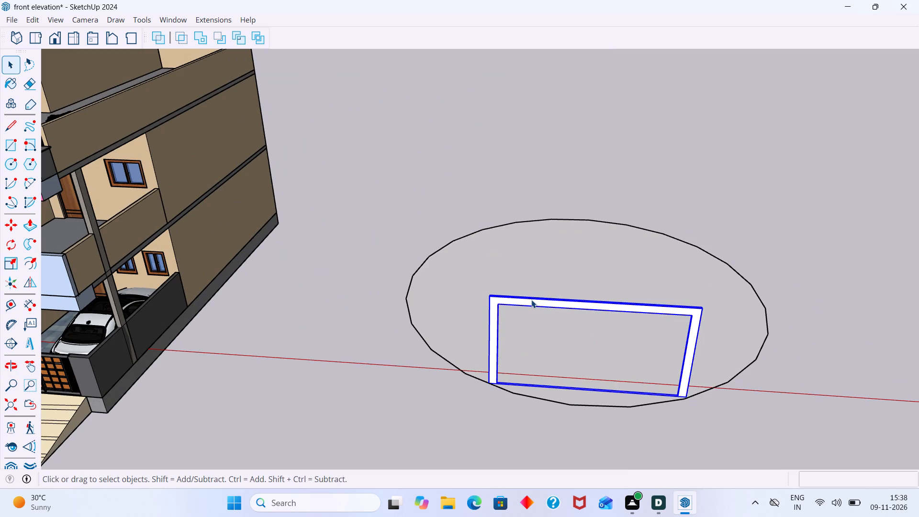
key("q")
left_click(491, 295)
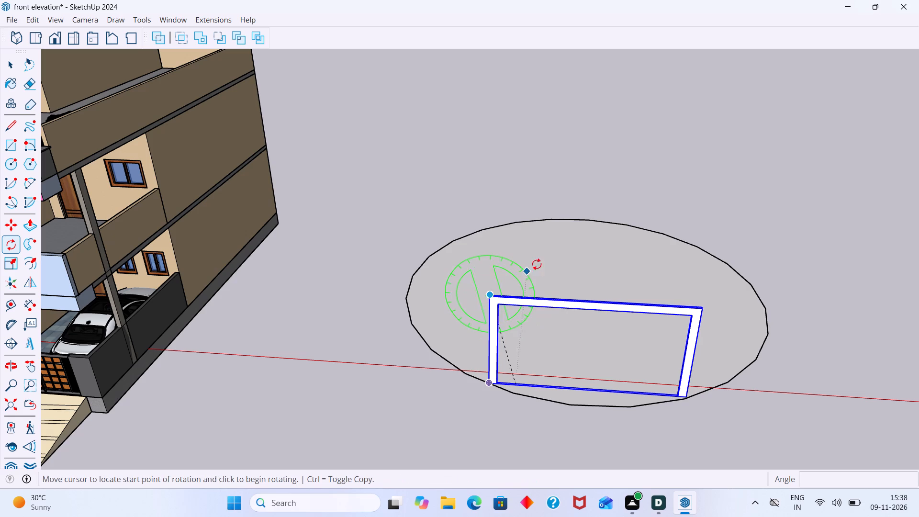
key("Escape")
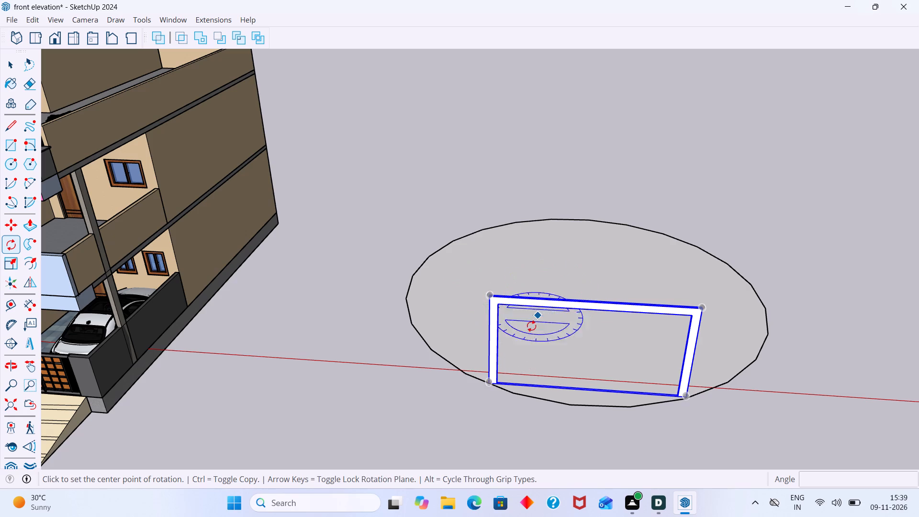
key("Up")
left_click(492, 294)
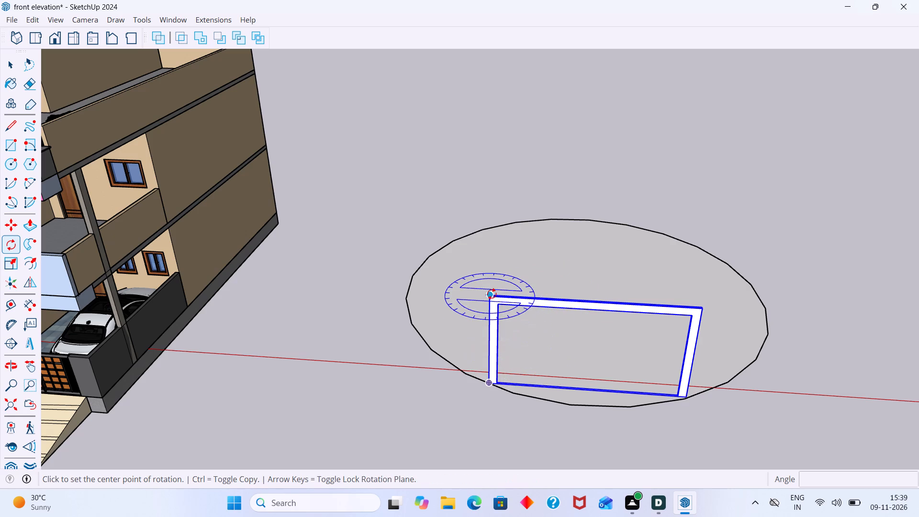
left_click(701, 306)
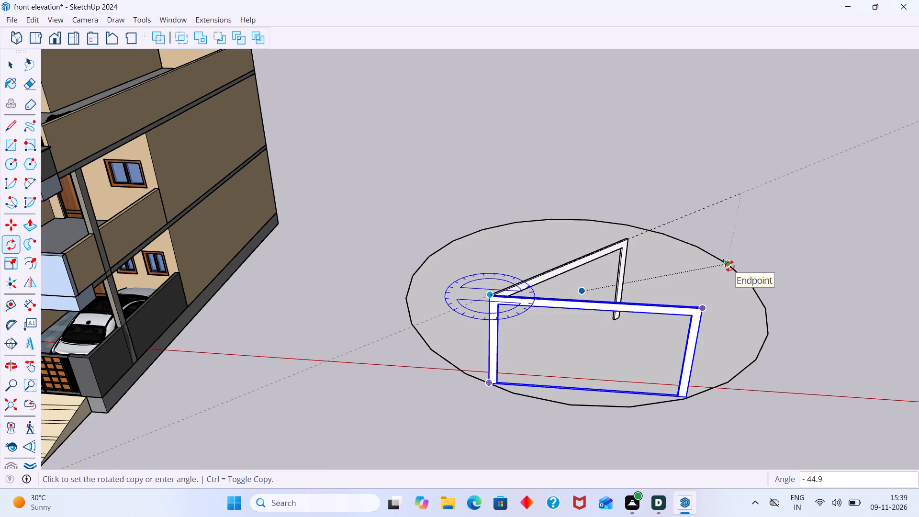
left_click(729, 266)
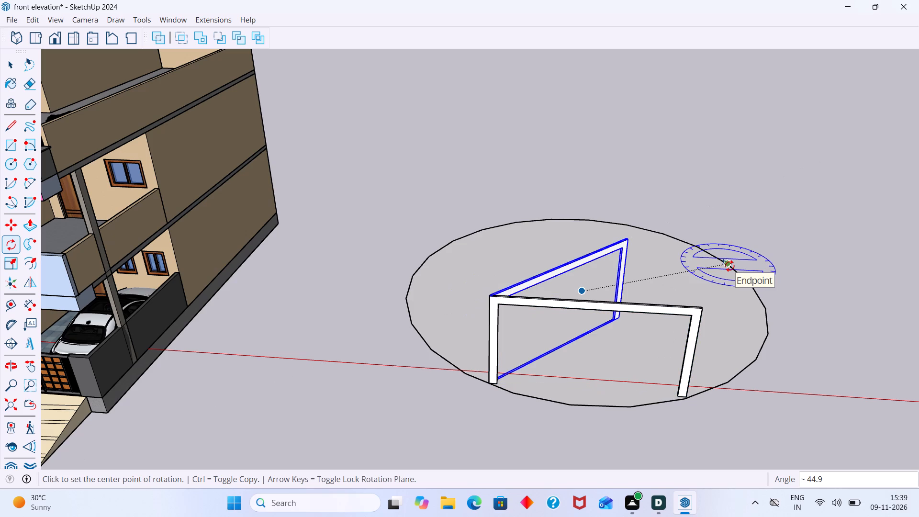
Multiply the rotated frame copy into a full radial array with the value *10.
key("asterisk")
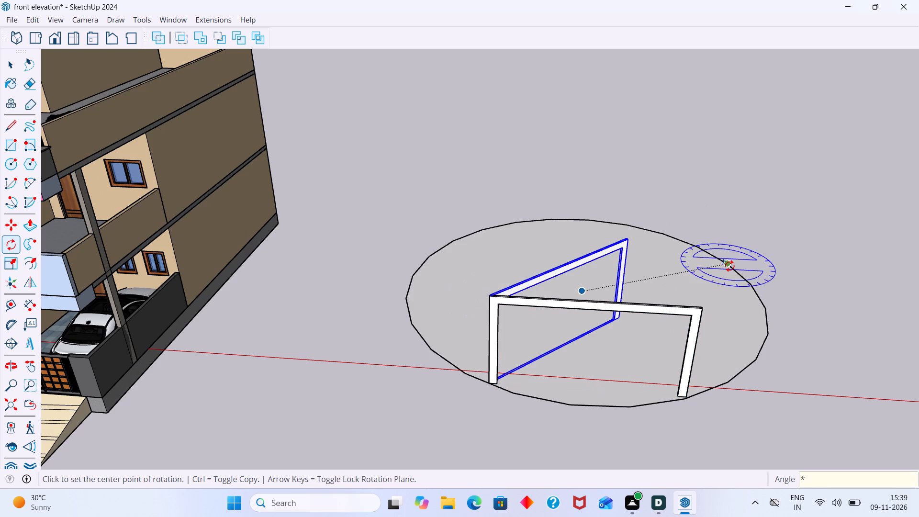
type("10")
key("Return")
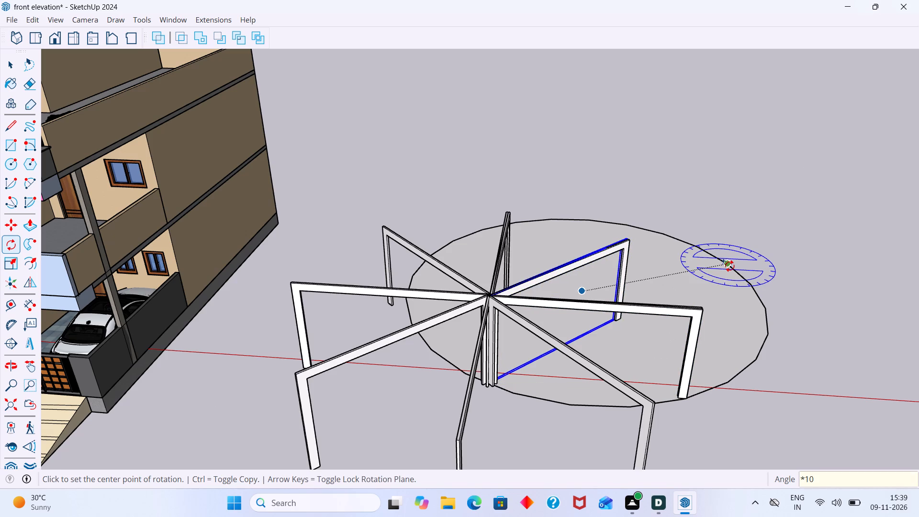
key("space")
Examine the radial array of frames from above and from the front, relative to the base circle and the house.
scroll(513, 332, "down", 2)
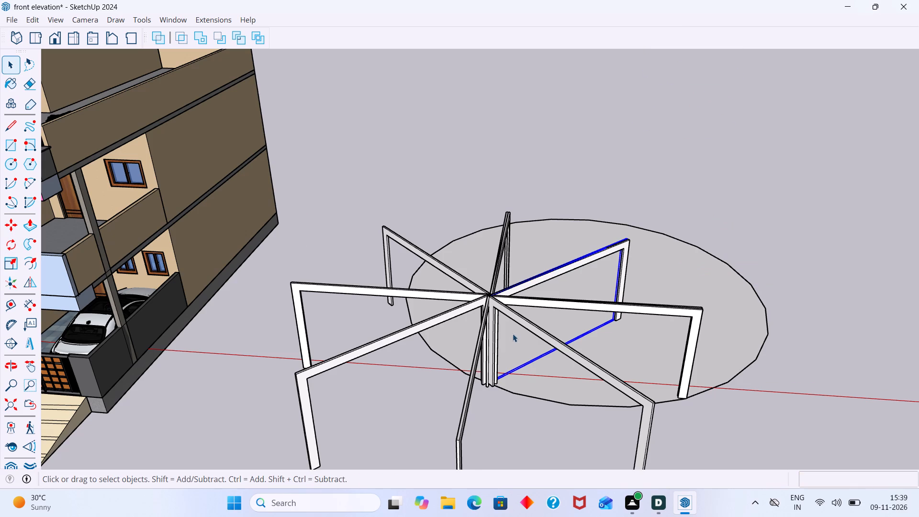
scroll(513, 334, "down", 5)
middle_click_drag(533, 383, 574, 338)
left_click(559, 407)
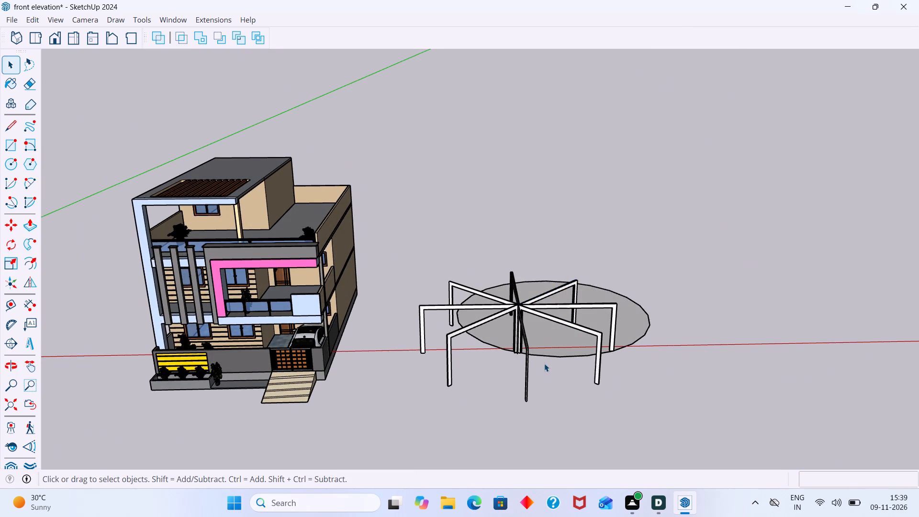
middle_click_drag(544, 363, 732, 442)
scroll(560, 326, "up", 10)
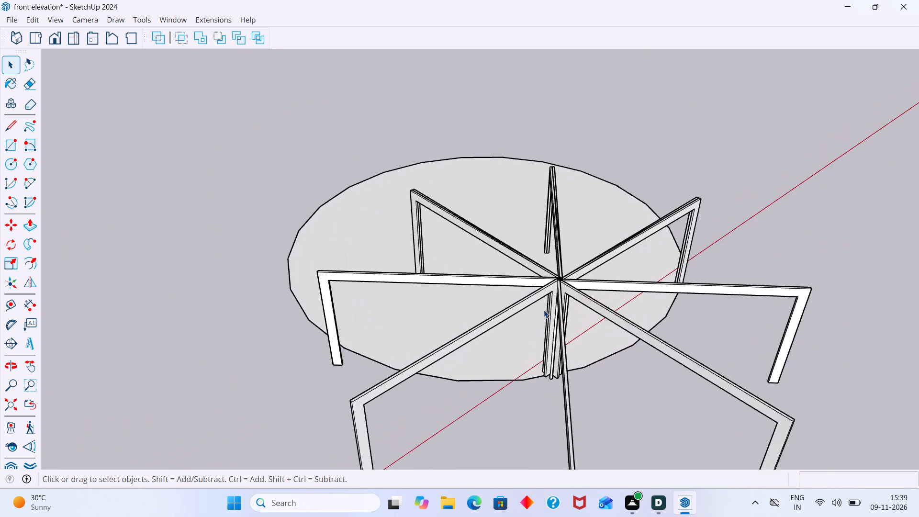
middle_click_drag(544, 332, 498, 241)
scroll(513, 267, "down", 9)
middle_click_drag(527, 299, 464, 287)
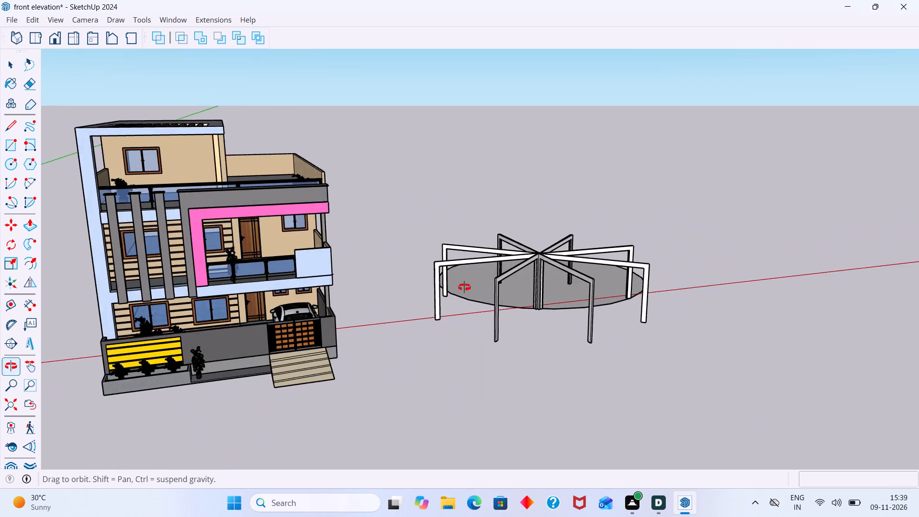
middle_click_drag(464, 287, 446, 287)
scroll(553, 291, "down", 2)
Move all the radial frames, without the circle, about 19' 5 9/16" so their central posts stand near the circle's middle.
middle_click_drag(555, 308, 485, 382)
scroll(543, 270, "up", 9)
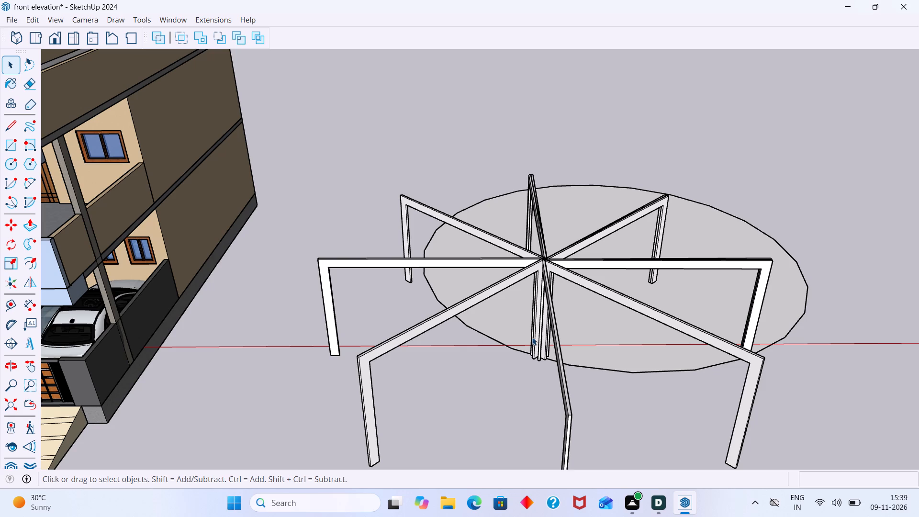
left_click(538, 353)
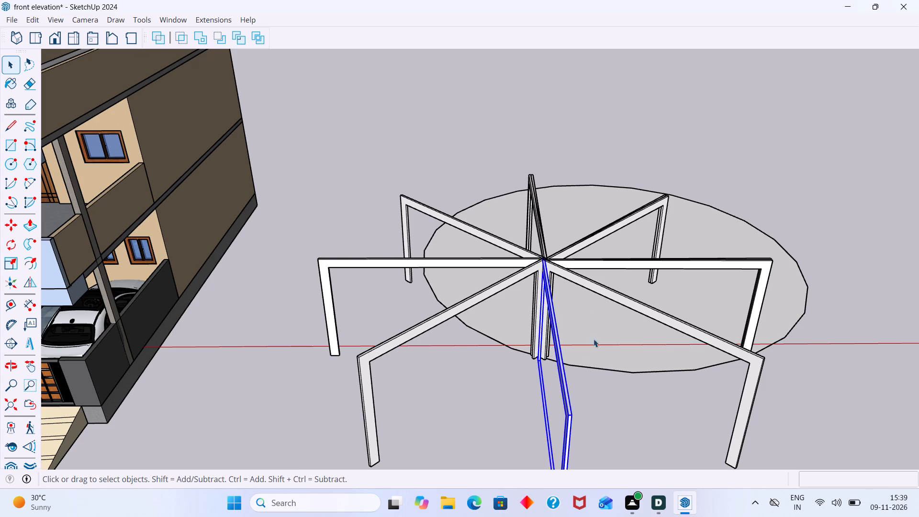
left_click_drag(580, 275, 509, 238)
scroll(559, 282, "down", 3)
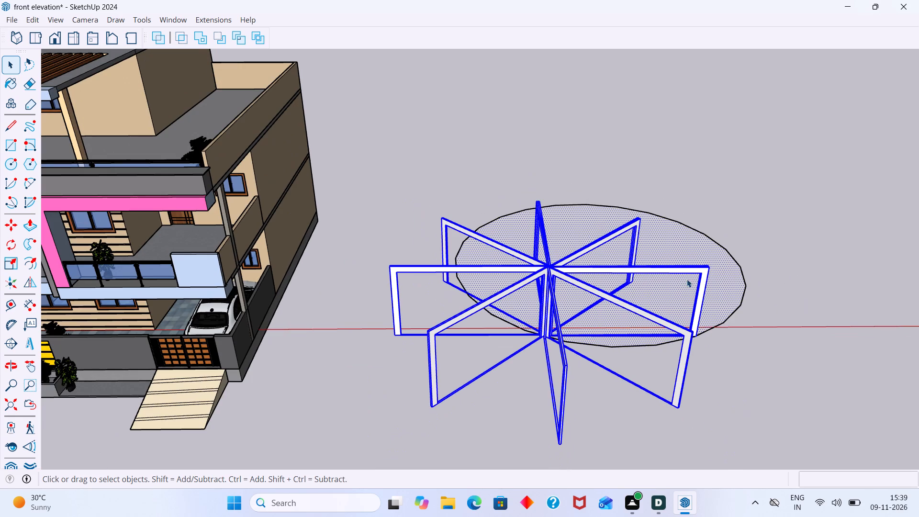
left_click(687, 249, "shift")
key("m")
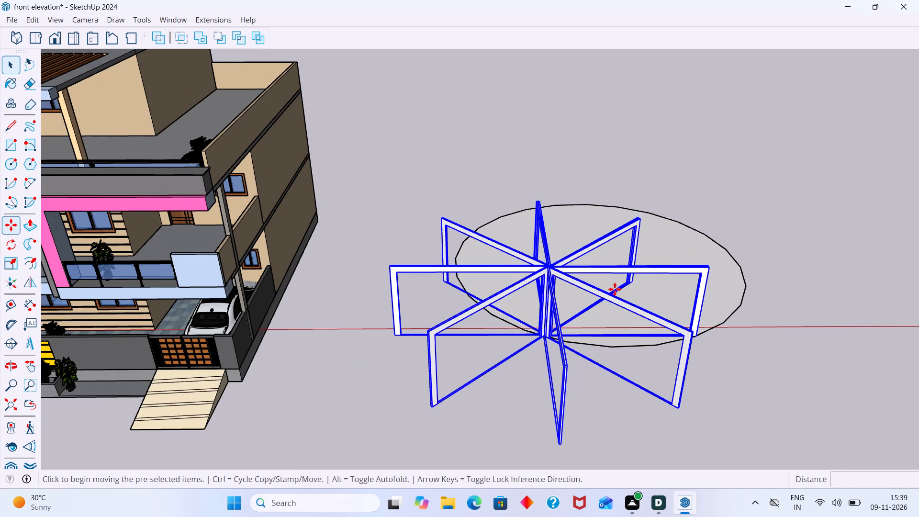
left_click(543, 337)
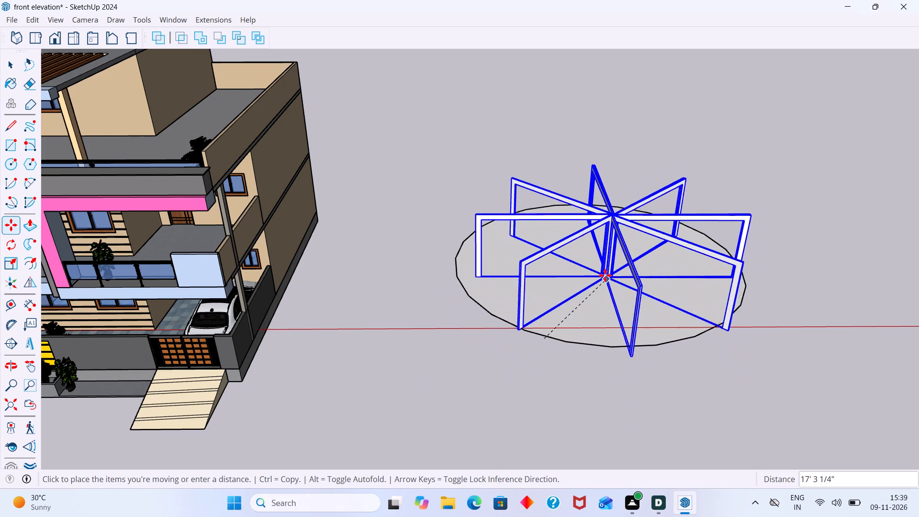
left_click(602, 270)
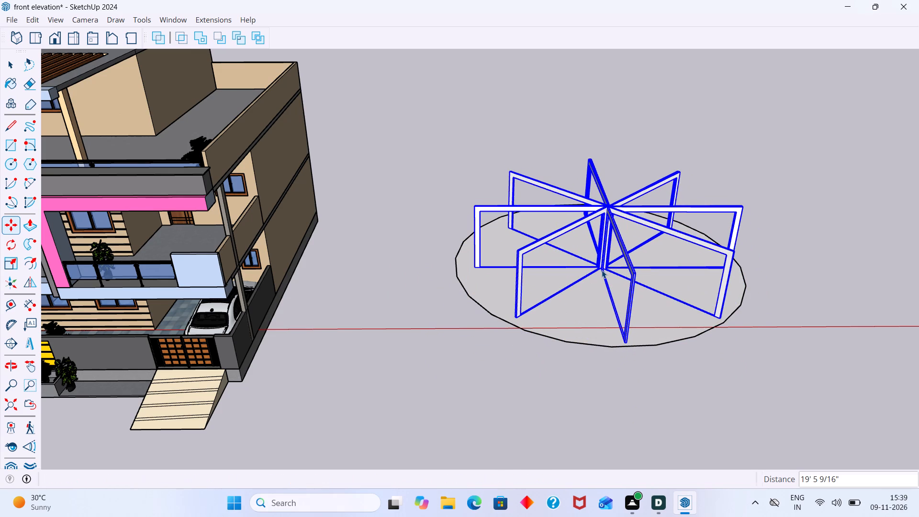
key("space")
left_click(747, 171)
Examine the repositioned frames from several sides and inspect the foot of the central posts close up on the circle.
middle_click_drag(631, 227, 487, 230)
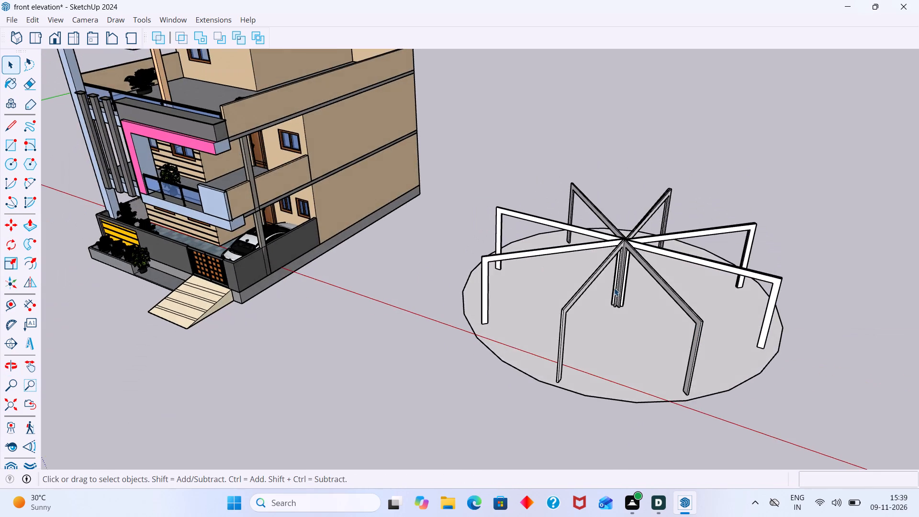
scroll(614, 289, "down", 3)
middle_click_drag(612, 305, 781, 309)
scroll(628, 247, "up", 4)
middle_click_drag(604, 249, 727, 274)
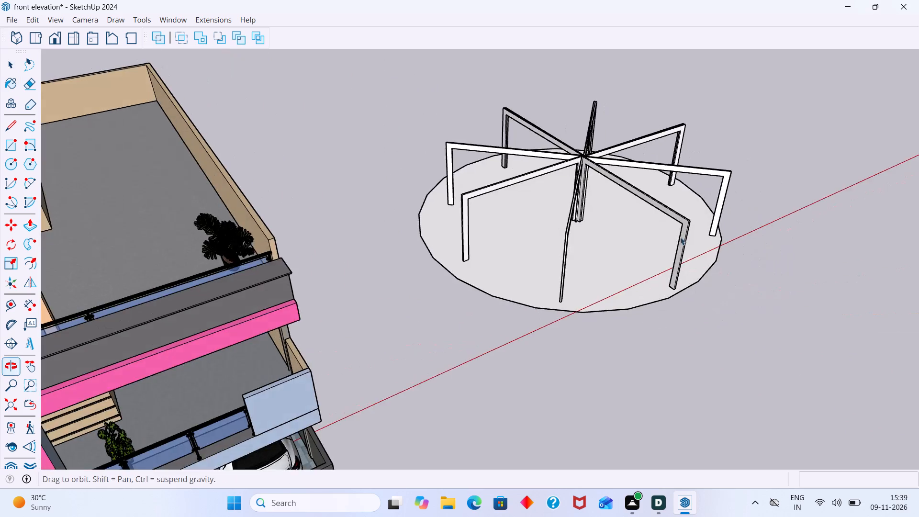
scroll(592, 175, "up", 5)
scroll(552, 199, "down", 6)
middle_click_drag(560, 224, 516, 164)
scroll(616, 212, "up", 2)
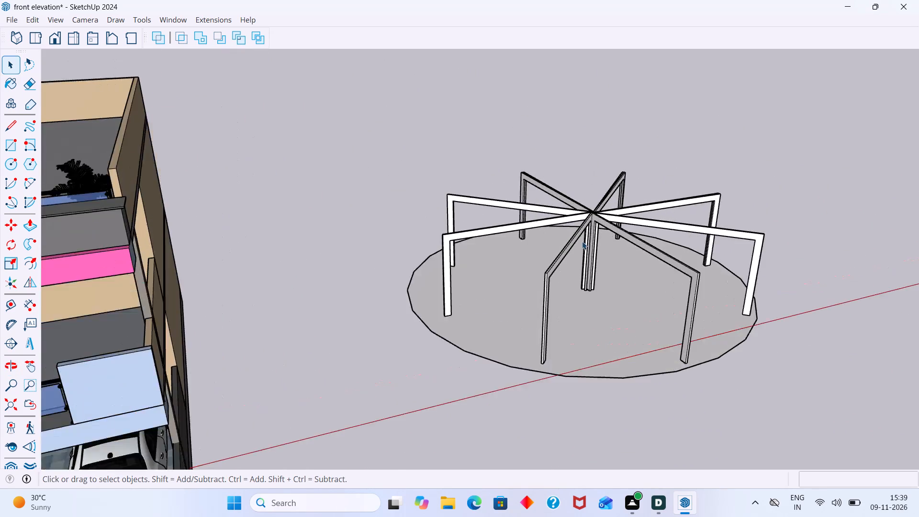
scroll(582, 241, "up", 2)
scroll(538, 280, "up", 2)
scroll(579, 283, "down", 2)
scroll(602, 279, "up", 8)
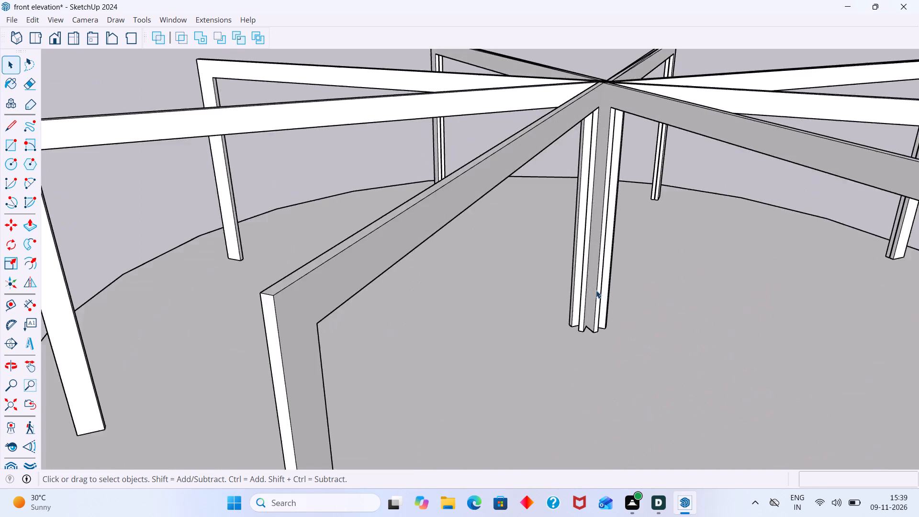
scroll(596, 290, "up", 10)
middle_click_drag(583, 296, 775, 310)
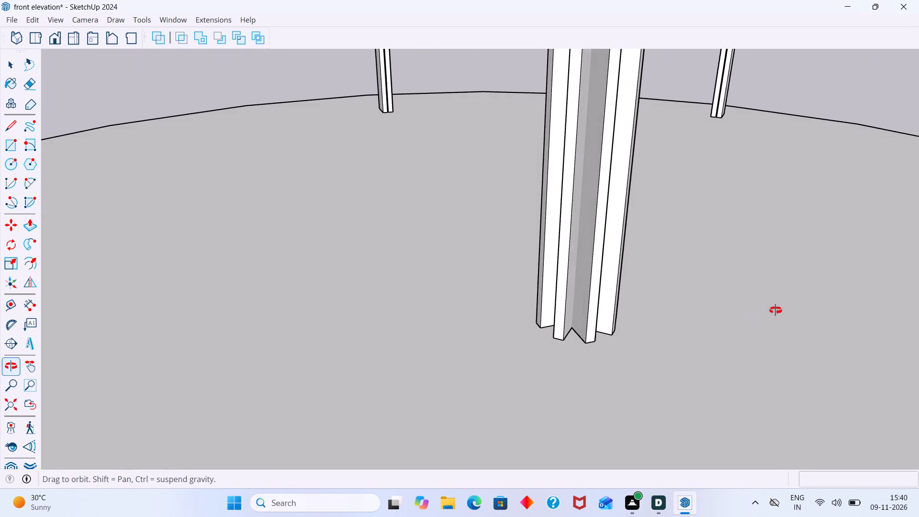
middle_click_drag(775, 310, 768, 310)
middle_click_drag(624, 303, 753, 300)
middle_click_drag(613, 277, 890, 276)
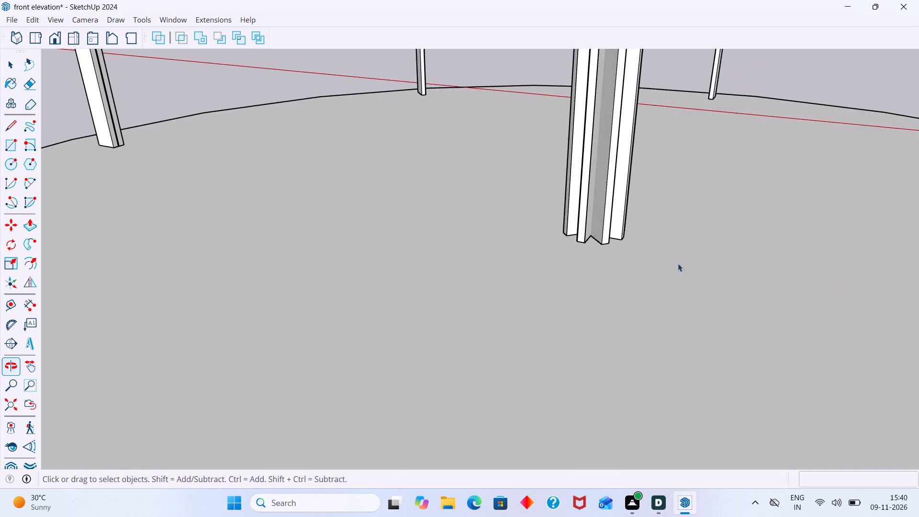
middle_click_drag(607, 239, 394, 225)
scroll(419, 235, "down", 5)
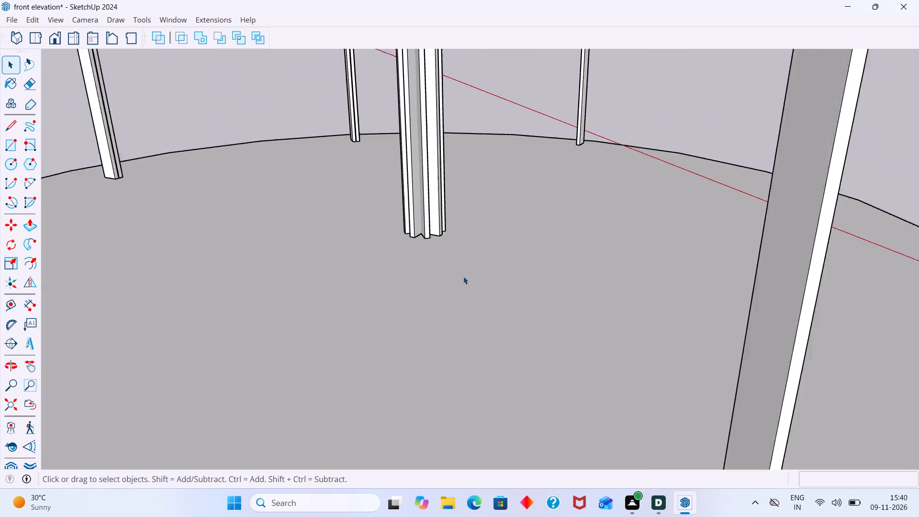
scroll(463, 276, "down", 17)
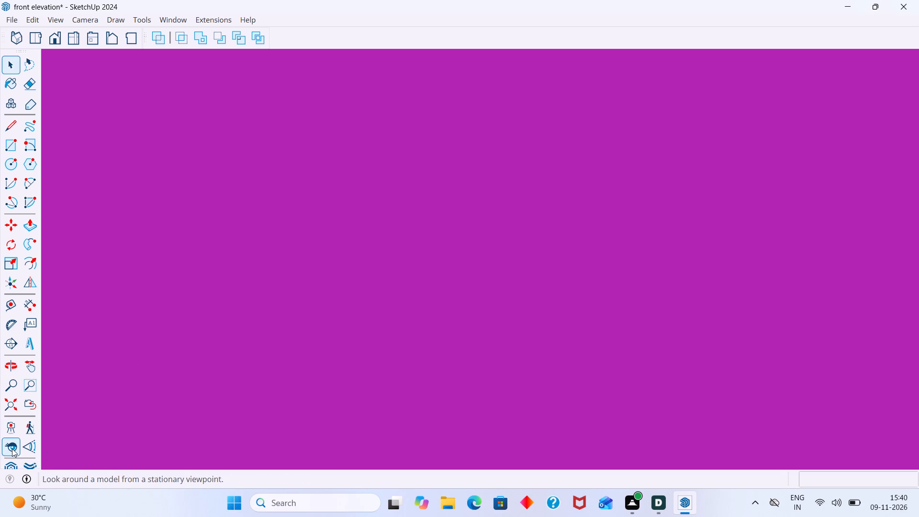
Bring the whole model into view and examine the frame structure from behind the house and from above.
left_click(15, 413)
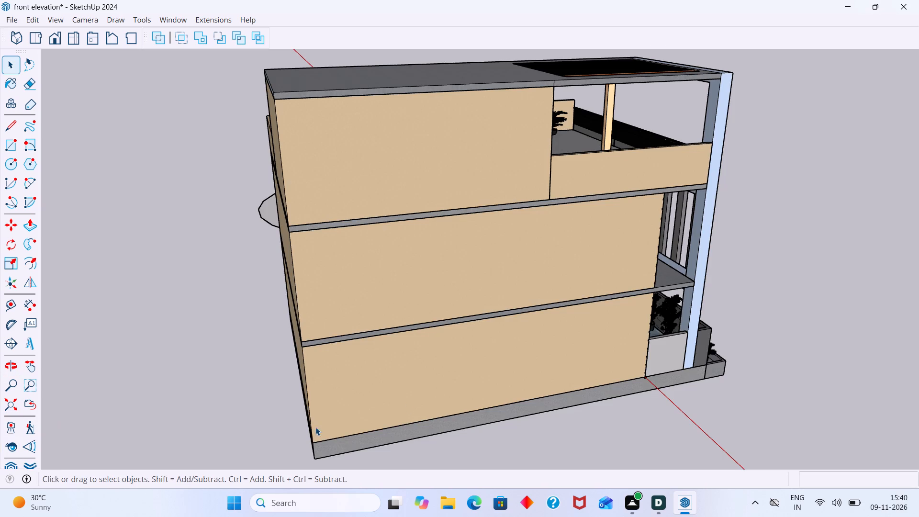
scroll(511, 362, "down", 8)
middle_click_drag(491, 338, 849, 264)
middle_click_drag(282, 363, 285, 361, "shift")
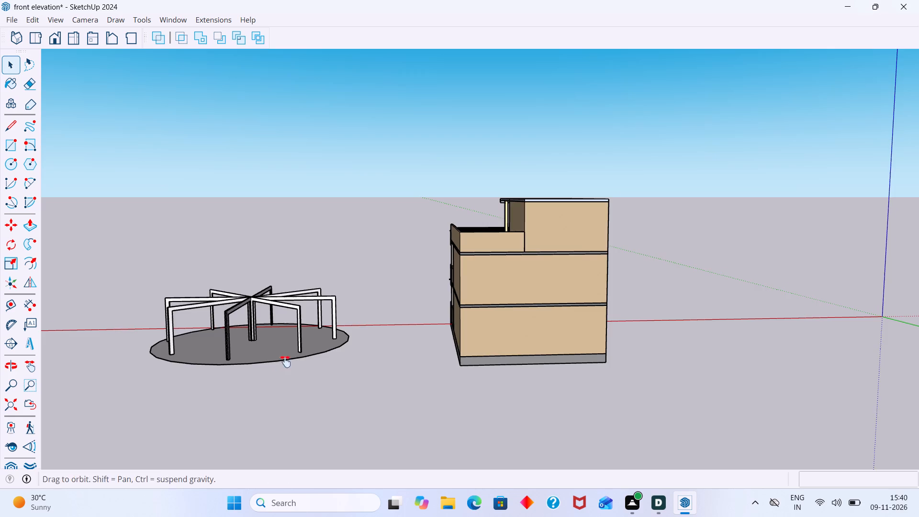
middle_click_drag(285, 361, 474, 255, "shift")
middle_click_drag(368, 277, 416, 375)
scroll(441, 247, "up", 4)
middle_click_drag(401, 256, 430, 332)
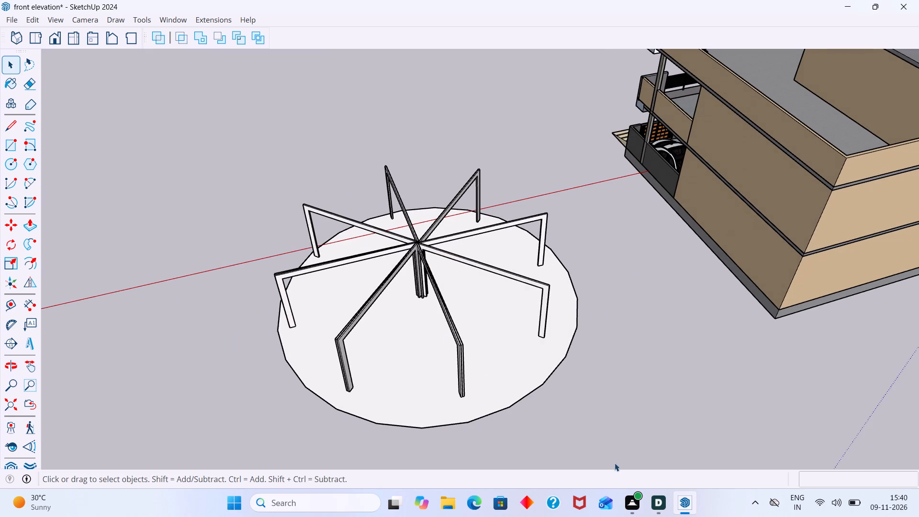
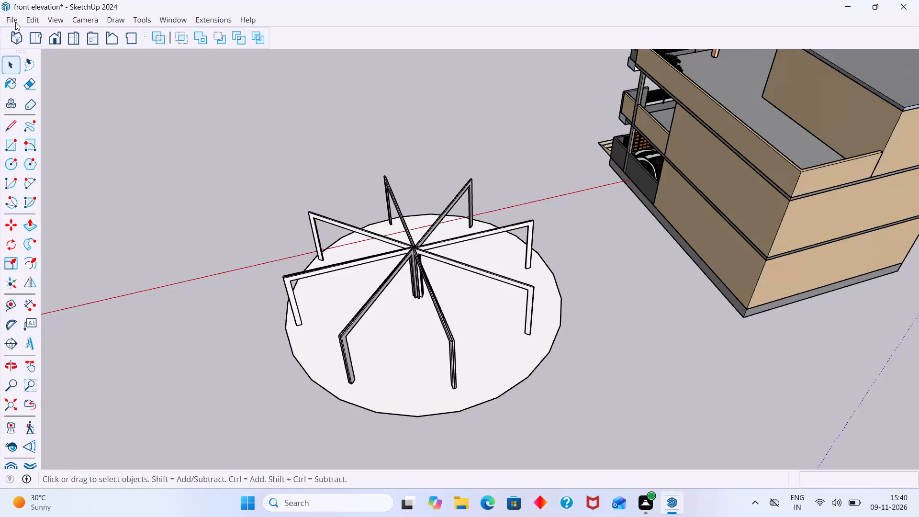
Delete the freestanding structure beside the house, including all its radial frames and the circular base.
left_click(15, 22)
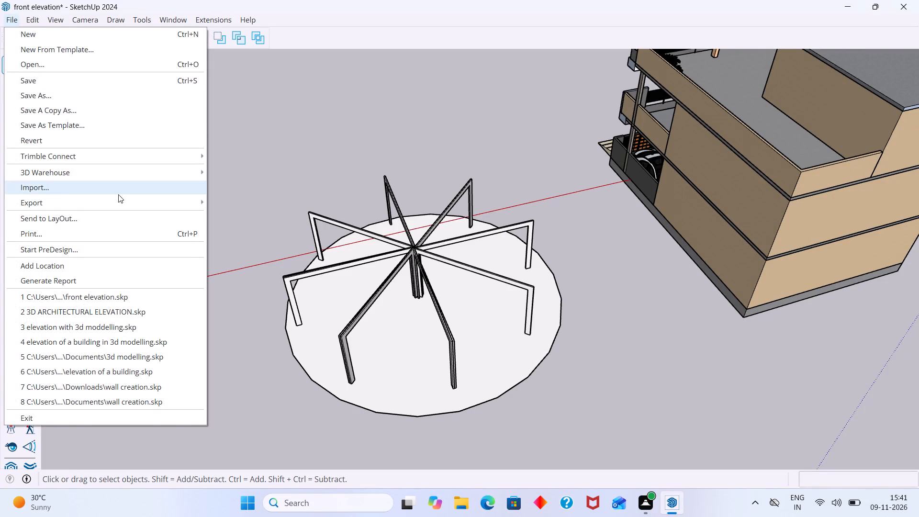
left_click(241, 187)
left_click(365, 258)
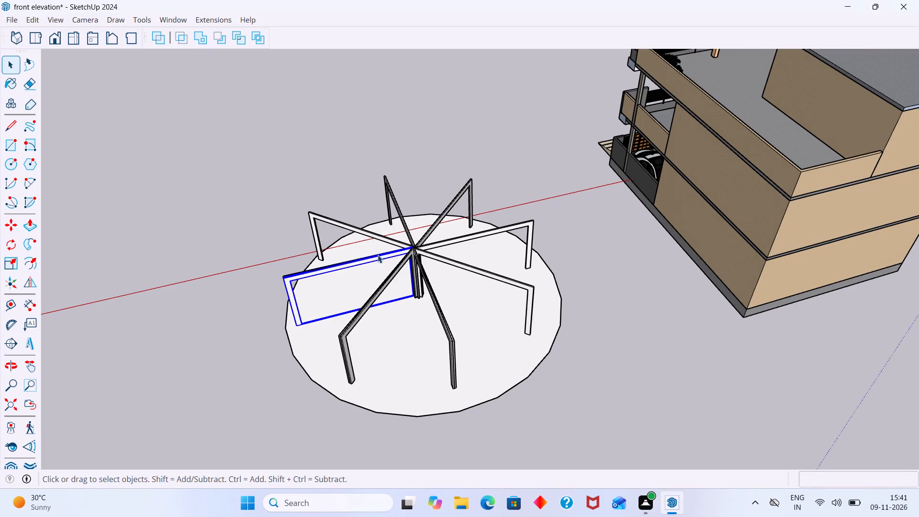
key("Delete")
scroll(482, 276, "down", 5)
left_click_drag(546, 315, 415, 206)
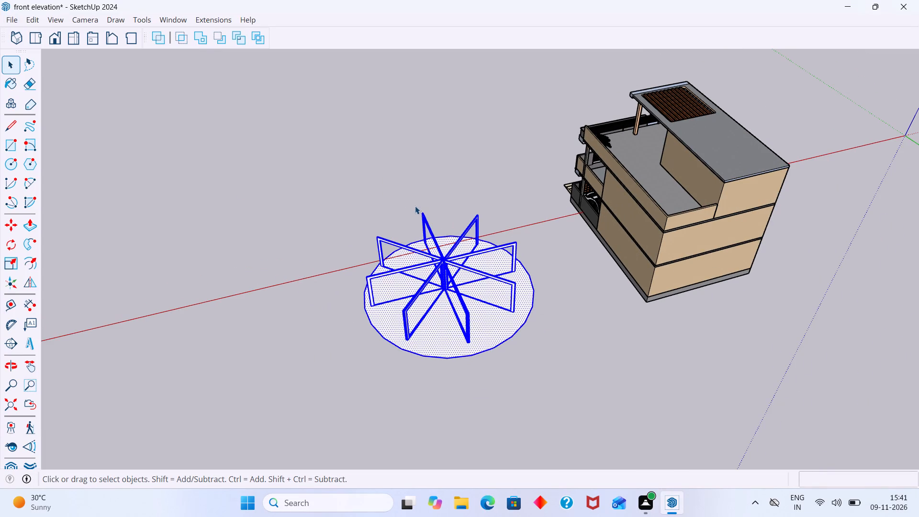
key("Delete")
Save the model as "front elevation" in SketchUp Models (*.skp) format in the Documents folder, replacing the existing file.
scroll(411, 230, "down", 8)
middle_click_drag(381, 218, 480, 197)
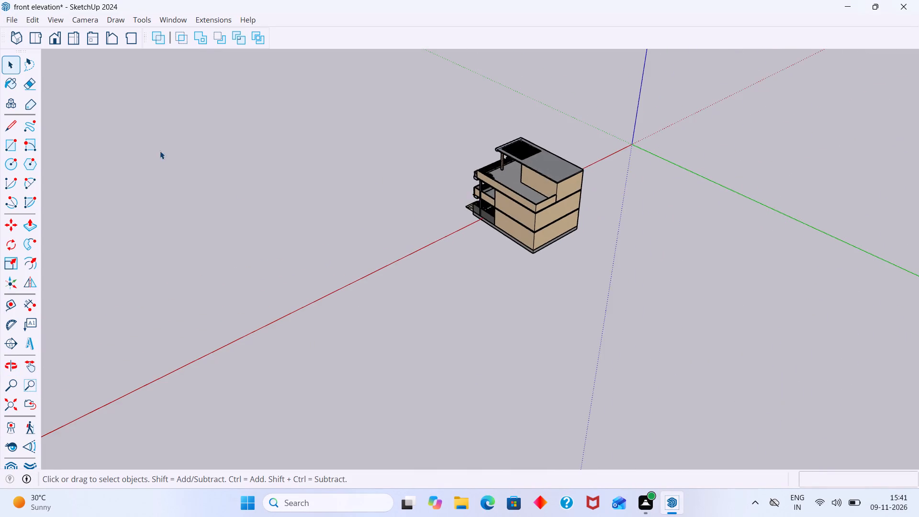
scroll(139, 97, "up", 2)
left_click(3, 14)
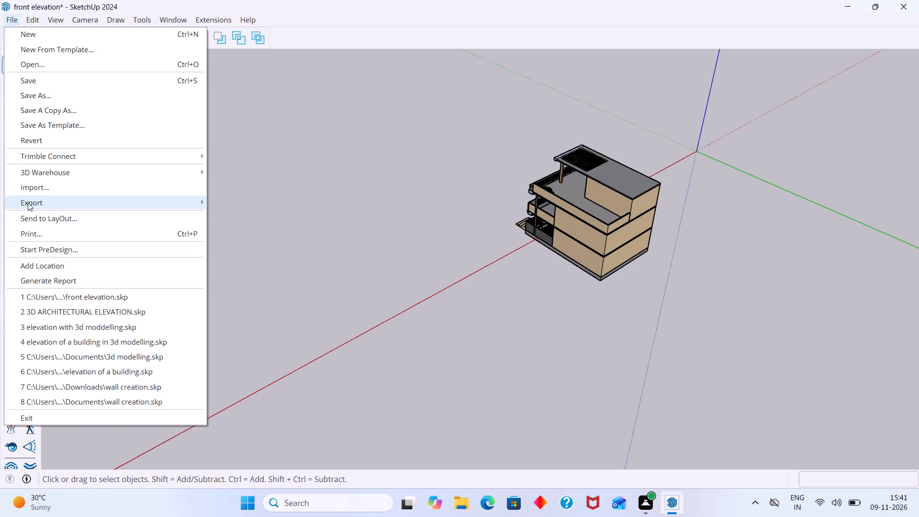
left_click(34, 92)
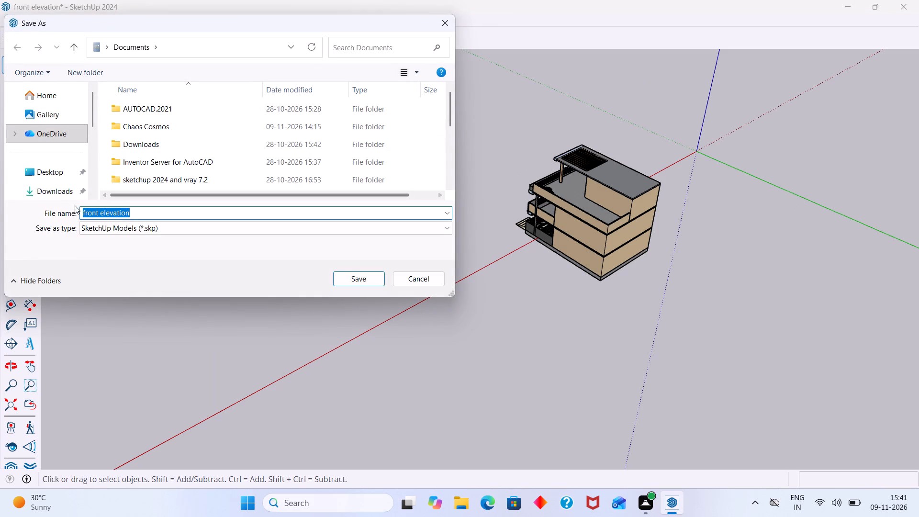
scroll(57, 193, "down", 2)
scroll(46, 105, "up", 1)
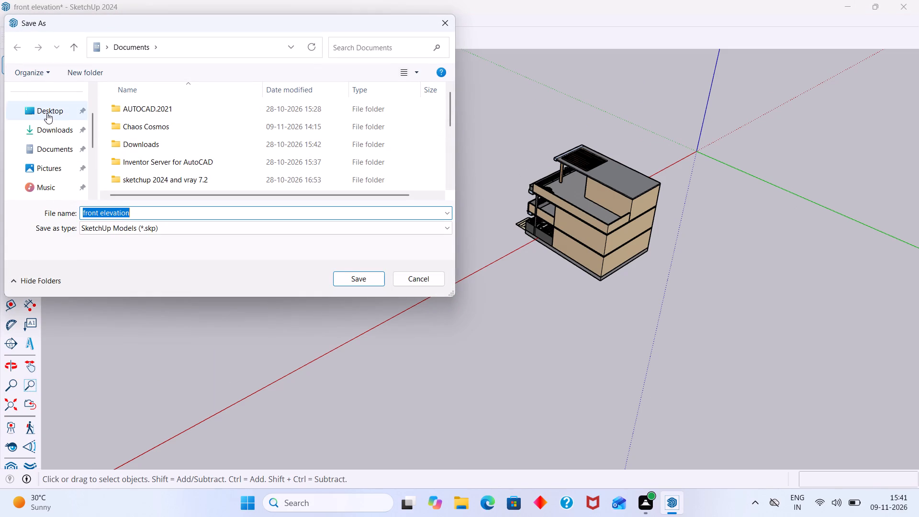
left_click(57, 148)
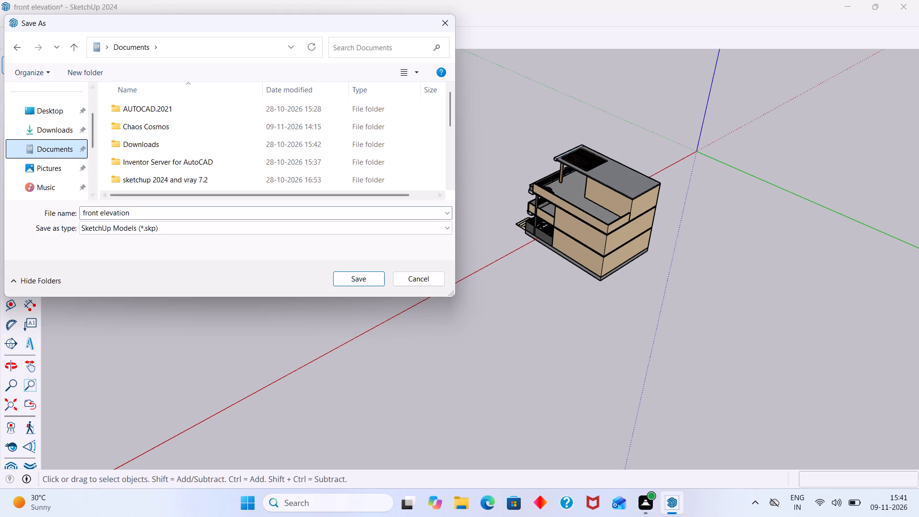
left_click(352, 280)
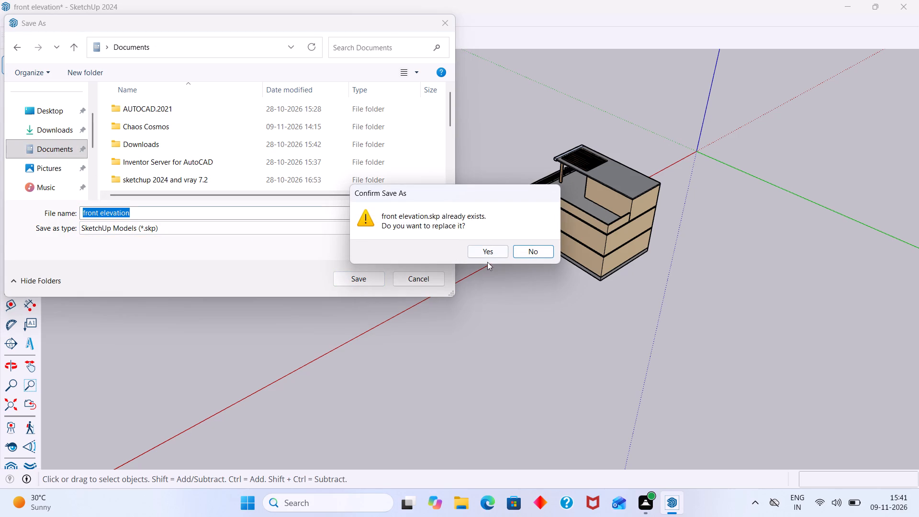
left_click(488, 251)
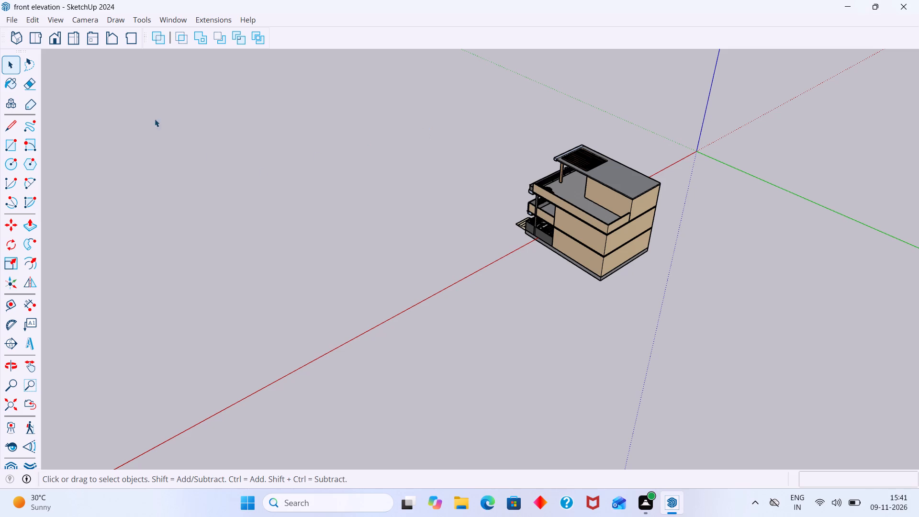
Export the current view as a 2D graphic PDF named "front elevation" in the Documents folder.
left_click(13, 22)
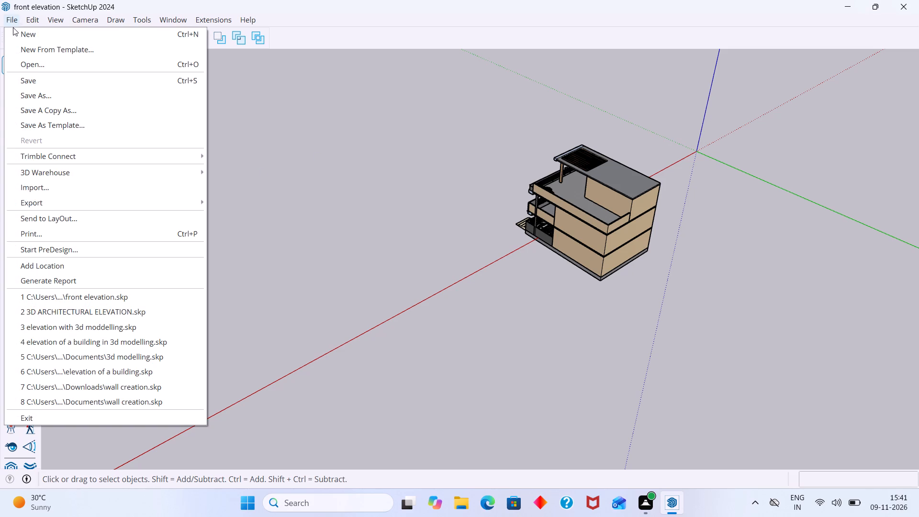
left_click(45, 203)
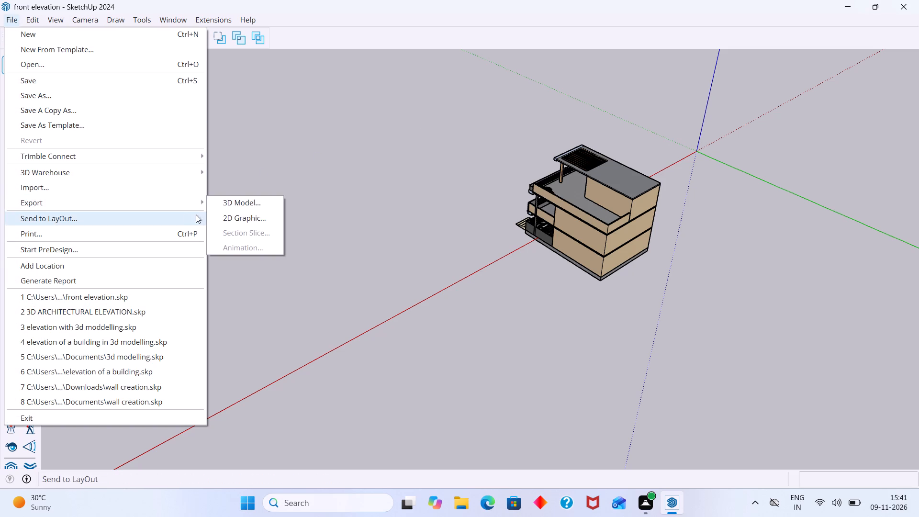
left_click(241, 218)
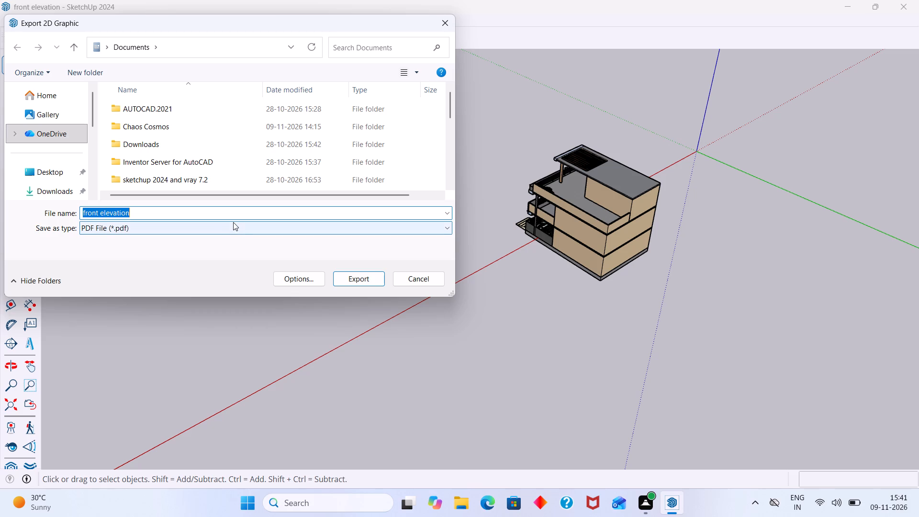
left_click(131, 331)
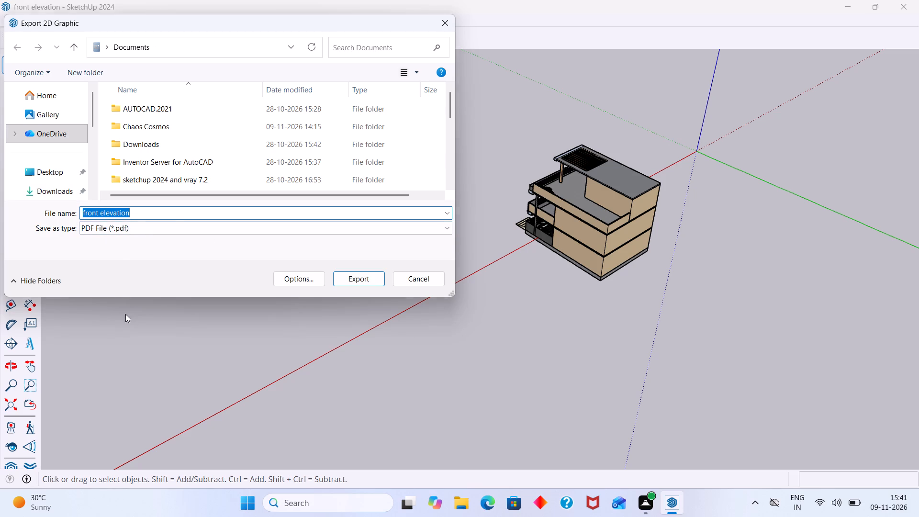
scroll(84, 215, "down", 2)
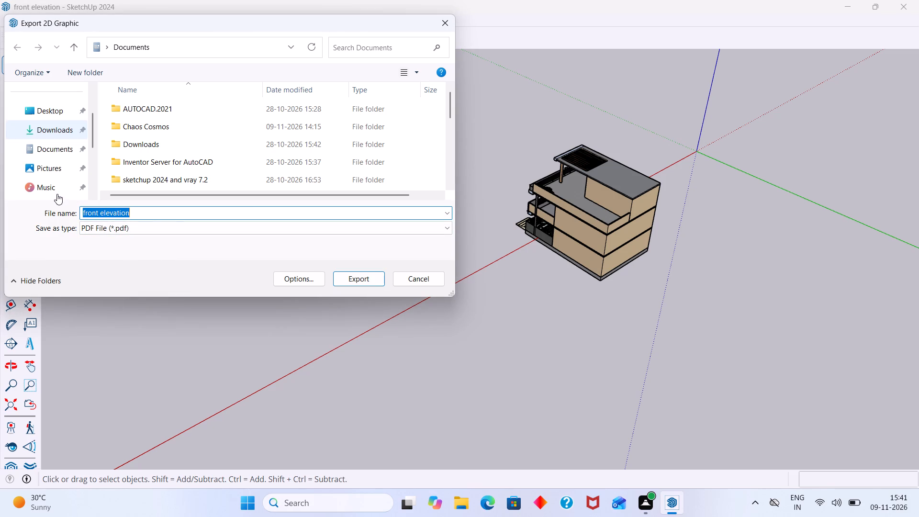
left_click(53, 152)
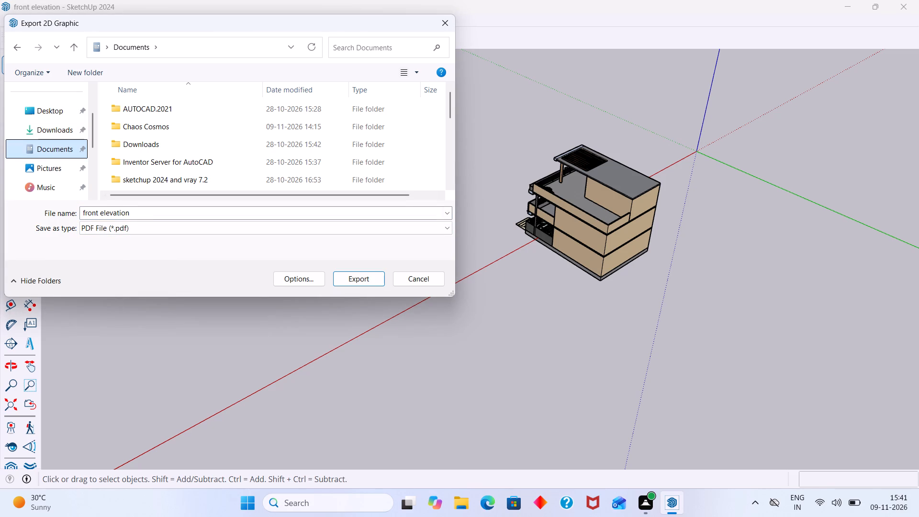
left_click(360, 278)
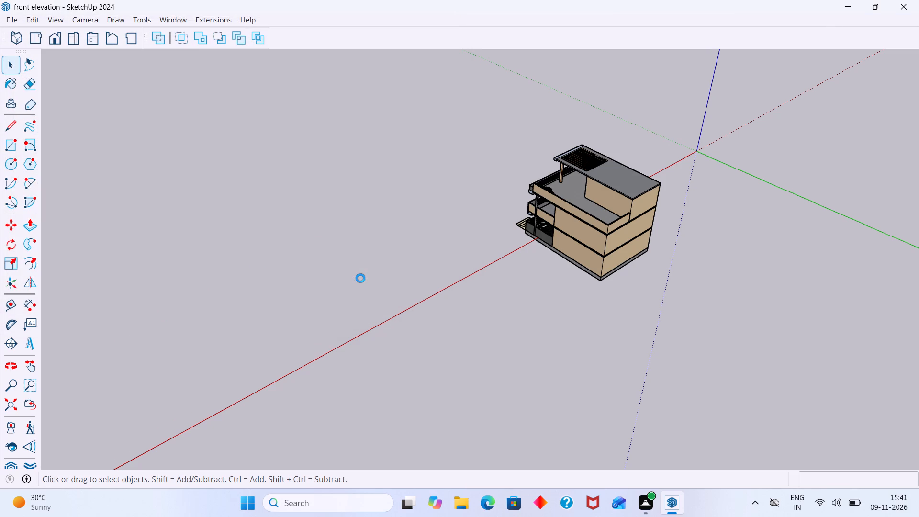